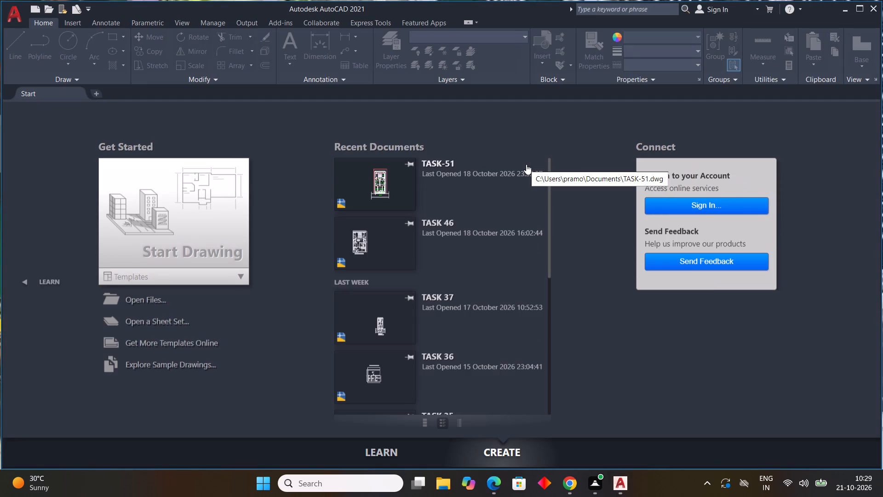
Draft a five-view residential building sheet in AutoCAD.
Start a new blank drawing.
{"action": "double_click", "coordinate": [187, 228]}
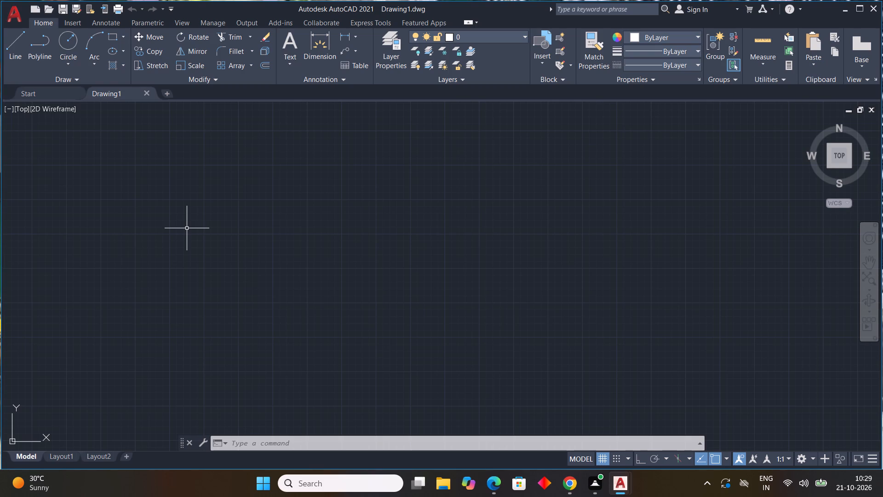
Set the drawing units to Engineering length with 0'-0.0" precision and an insertion scale of inches.
{"action": "type", "text": "UN"}
{"action": "key", "text": "space"}
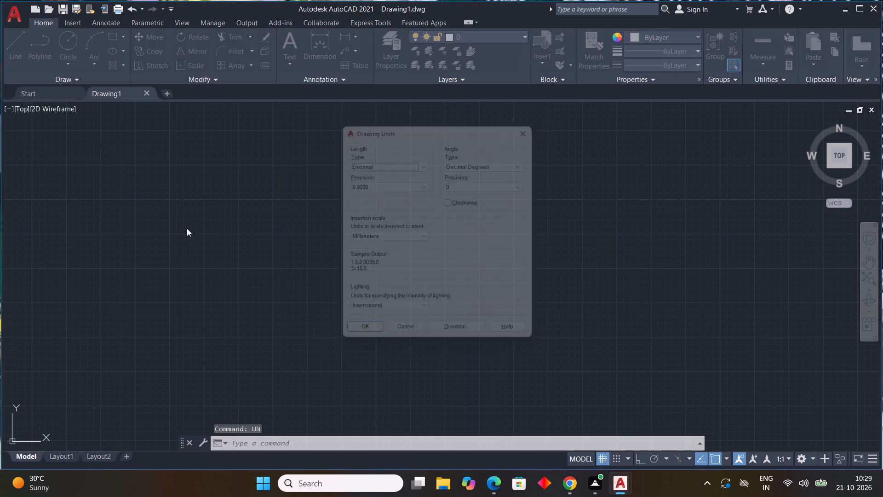
{"action": "left_click", "coordinate": [427, 157]}
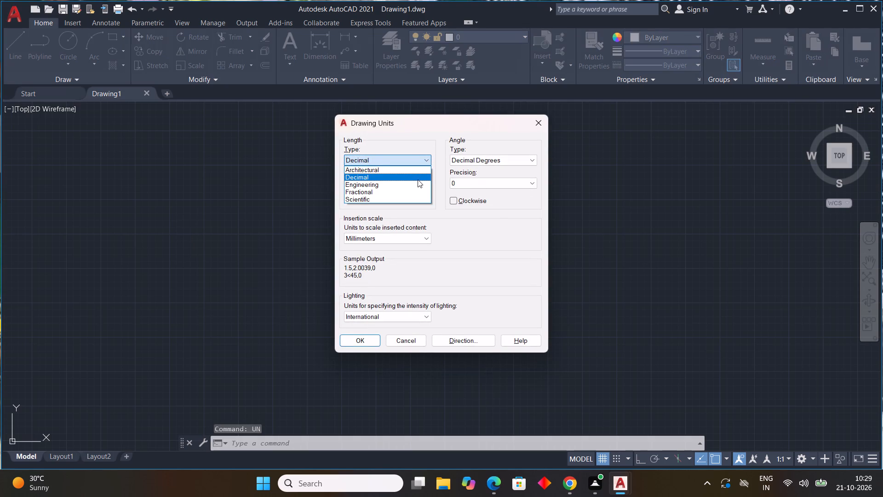
{"action": "left_click", "coordinate": [418, 182]}
{"action": "left_click", "coordinate": [417, 186]}
{"action": "left_click", "coordinate": [407, 202]}
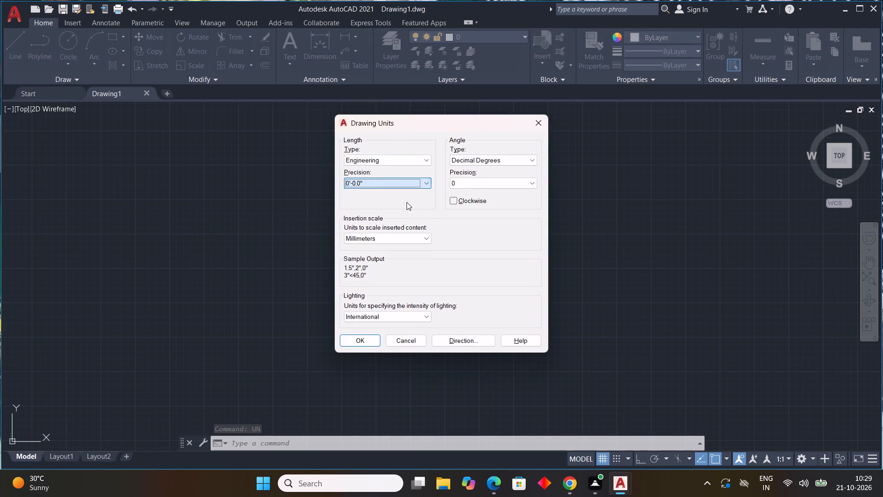
{"action": "left_click", "coordinate": [387, 243]}
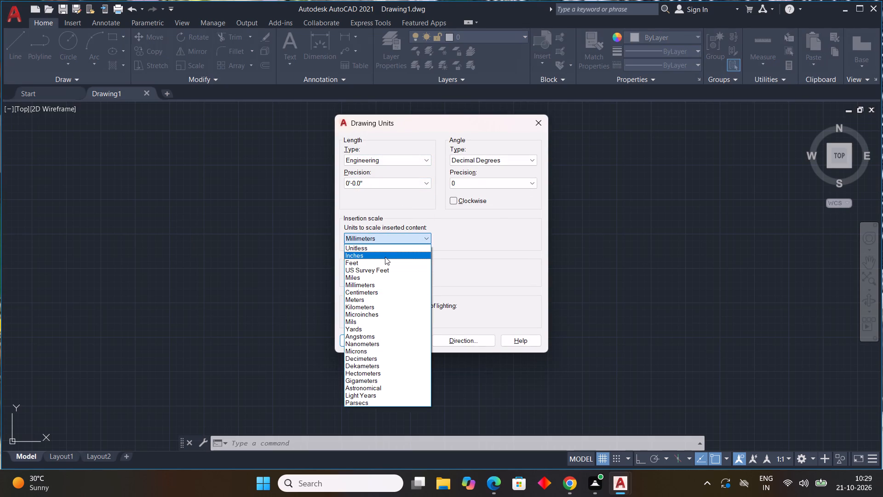
{"action": "left_click", "coordinate": [385, 257]}
{"action": "left_click", "coordinate": [367, 341]}
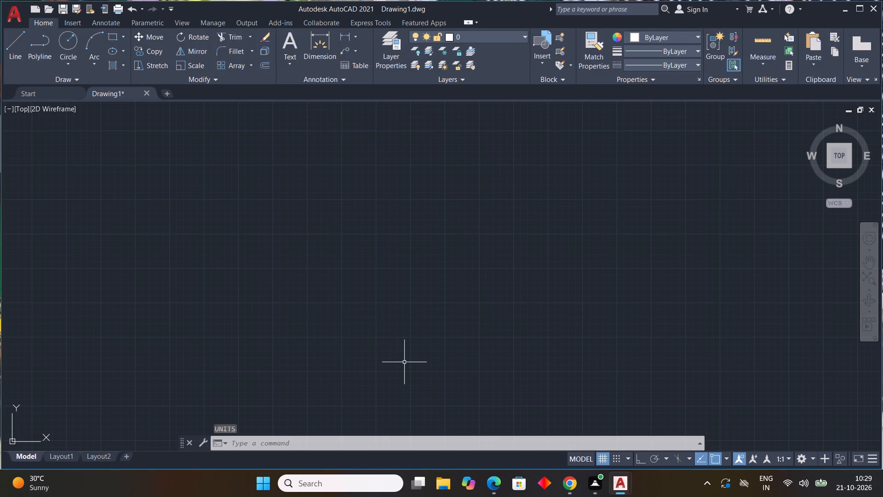
Modify the ISO-25 dimension style's primary units to Engineering, precision 0'-0.0" and round-off 9".
{"action": "key", "text": "d"}
{"action": "key", "text": "space"}
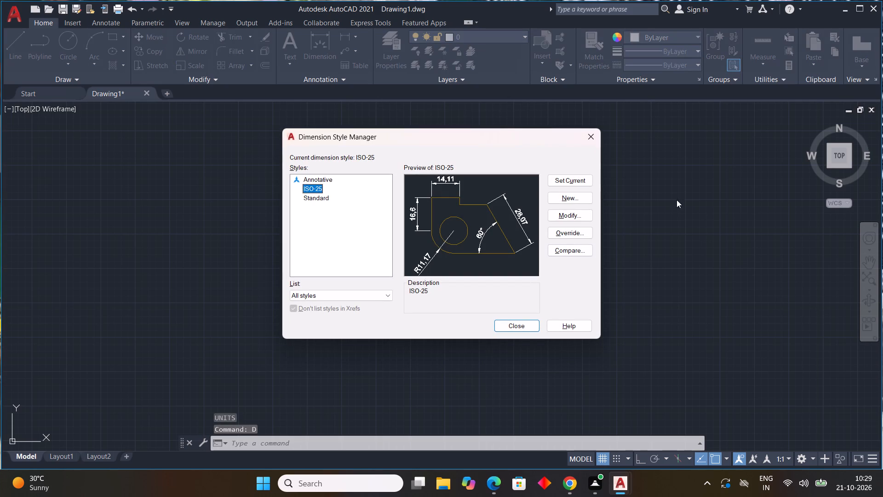
{"action": "double_click", "coordinate": [577, 216]}
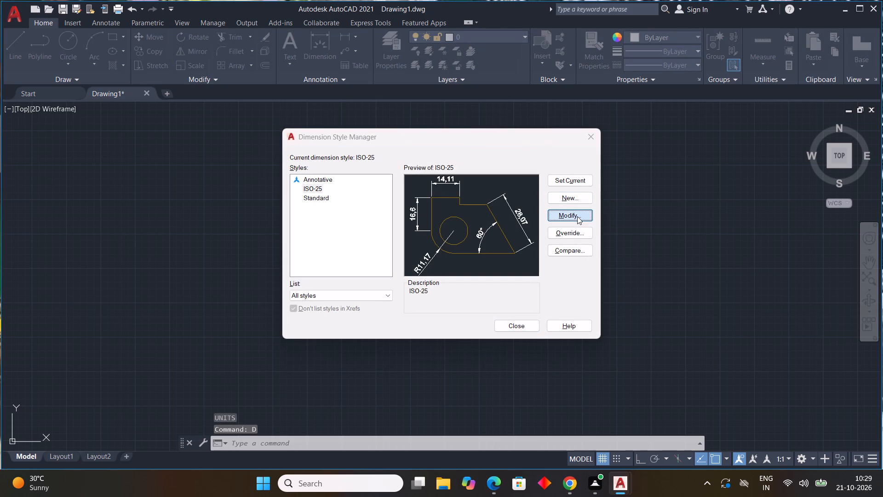
{"action": "left_click", "coordinate": [422, 113]}
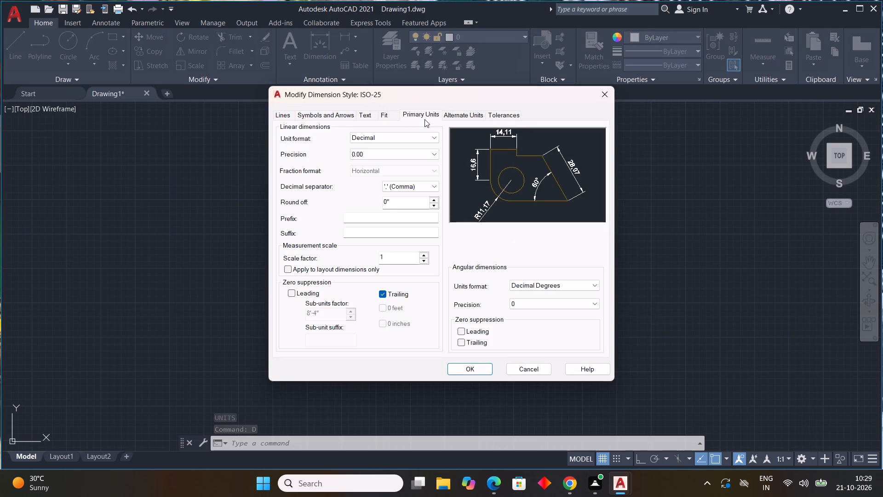
{"action": "left_click", "coordinate": [415, 142]}
{"action": "left_click", "coordinate": [408, 164]}
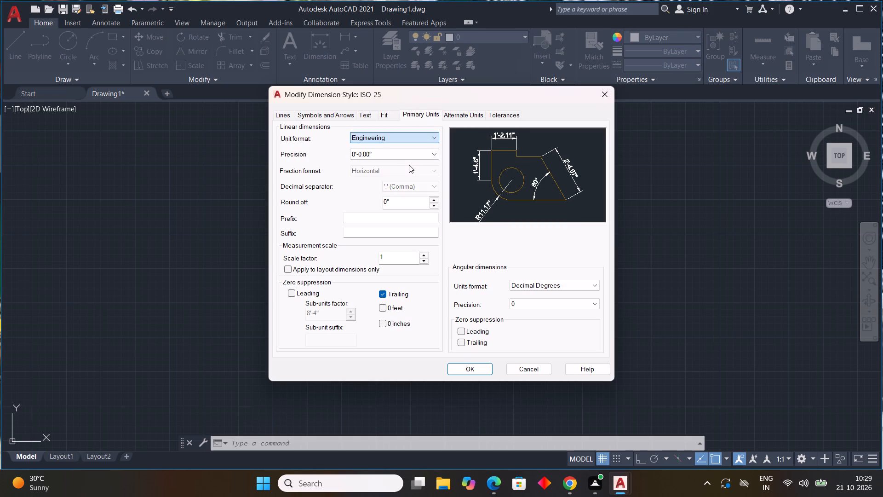
{"action": "left_click", "coordinate": [408, 160]}
{"action": "left_click", "coordinate": [408, 153]}
{"action": "left_click", "coordinate": [405, 171]}
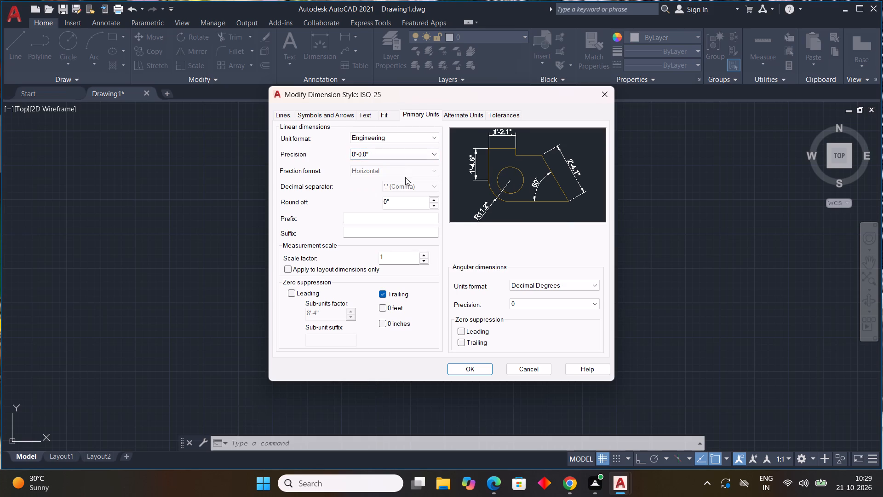
{"action": "left_click_drag", "start_coordinate": [402, 199], "coordinate": [295, 223]}
{"action": "type", "text": "9\""}
{"action": "key", "text": "Return"}
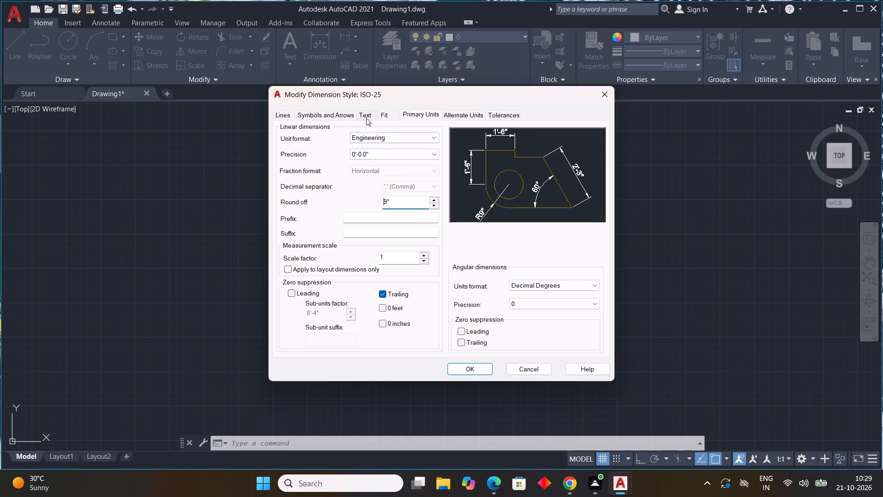
Set the dimension style's text height to 9".
{"action": "left_click", "coordinate": [367, 118]}
{"action": "left_click_drag", "start_coordinate": [422, 199], "coordinate": [291, 207]}
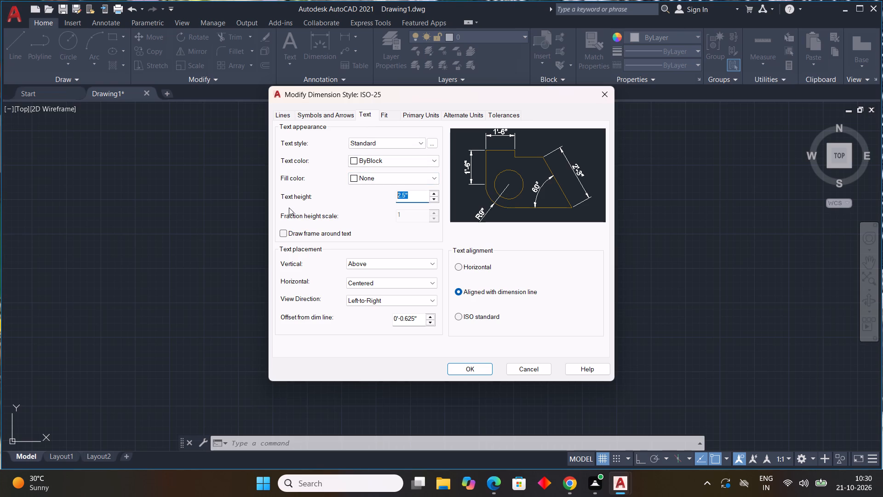
{"action": "key", "text": "9"}
{"action": "key", "text": "shift+quotedbl"}
{"action": "key", "text": "Return"}
Set the dimension style's arrow size to 9" and accept the style changes.
{"action": "left_click", "coordinate": [321, 115]}
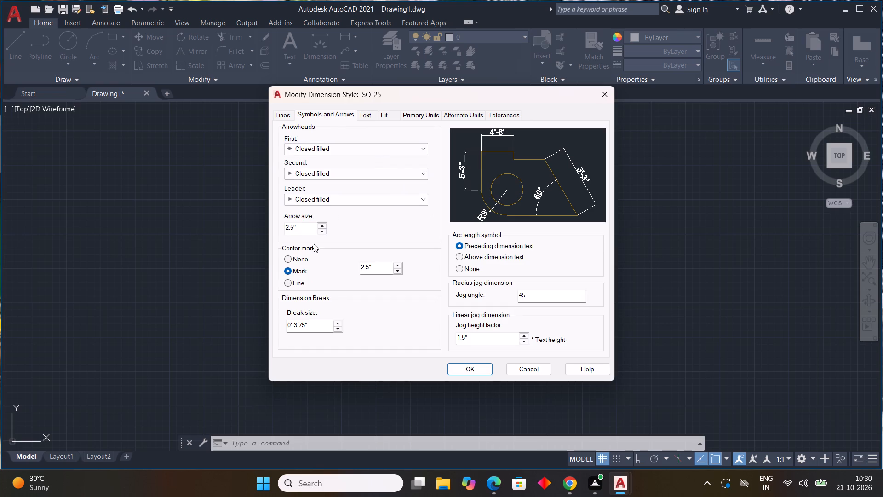
{"action": "left_click_drag", "start_coordinate": [300, 229], "coordinate": [163, 196]}
{"action": "type", "text": "9\""}
{"action": "key", "text": "Return"}
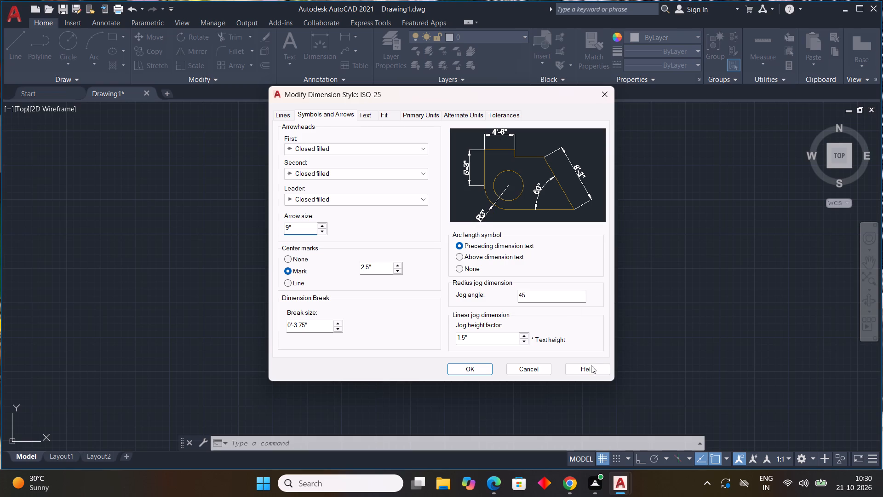
{"action": "left_click", "coordinate": [465, 370]}
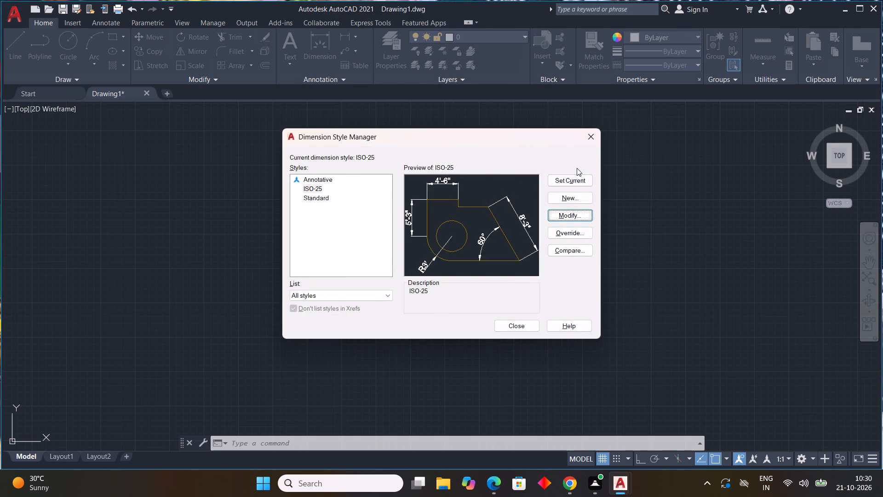
Set the modified dimension style as current and close the Dimension Style Manager.
{"action": "triple_click", "coordinate": [577, 180]}
{"action": "double_click", "coordinate": [577, 180]}
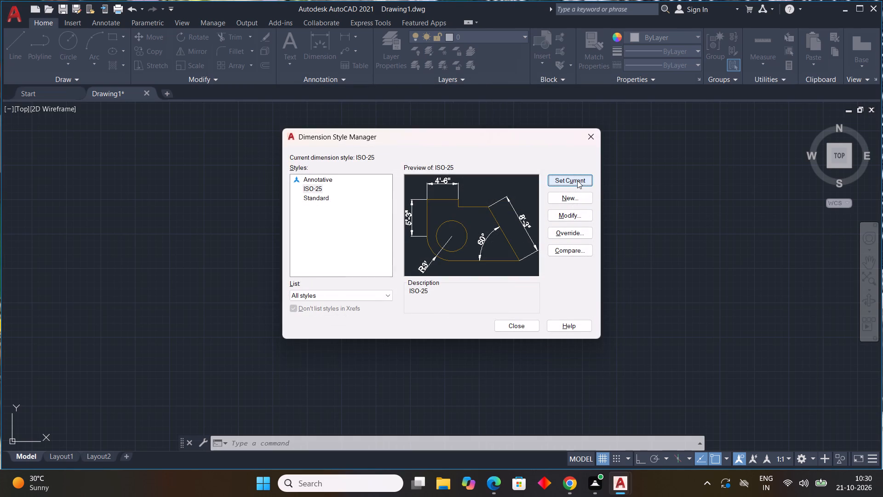
{"action": "left_click", "coordinate": [577, 180]}
{"action": "left_click", "coordinate": [577, 180]}
{"action": "left_click", "coordinate": [514, 324]}
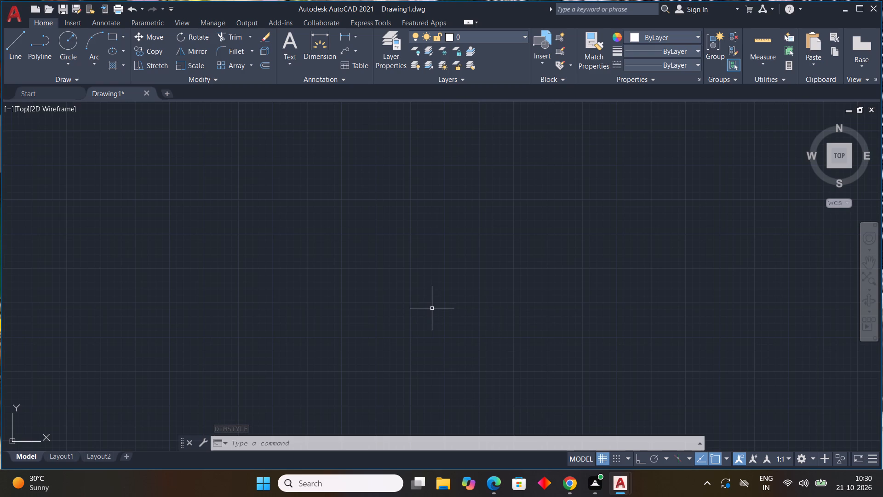
With ortho on, draw a 30'0" horizontal bottom line and a 40'0" vertical line upward from its east end.
{"action": "type", "text": "L"}
{"action": "key", "text": "space"}
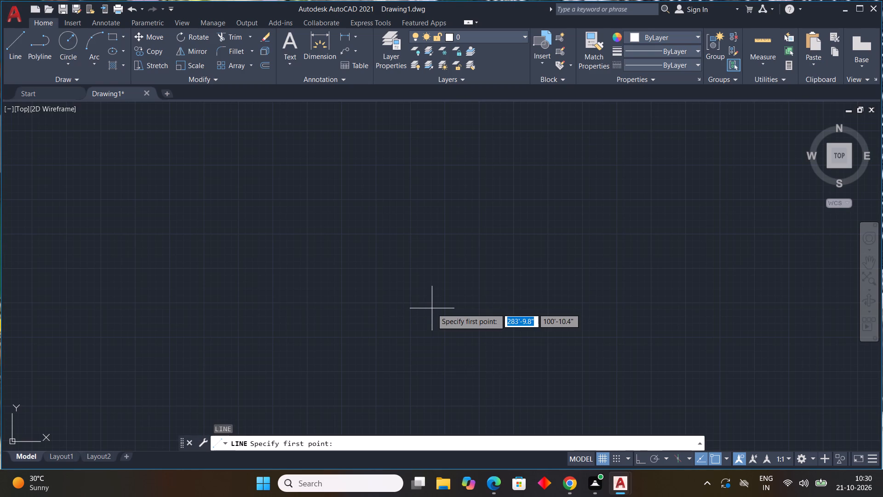
{"action": "left_click_drag", "start_coordinate": [254, 352], "coordinate": [283, 352]}
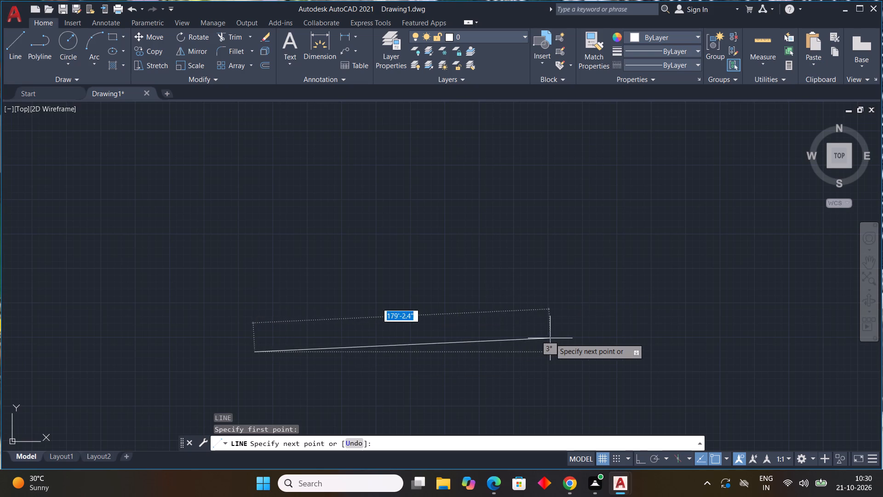
{"action": "key", "text": "F8"}
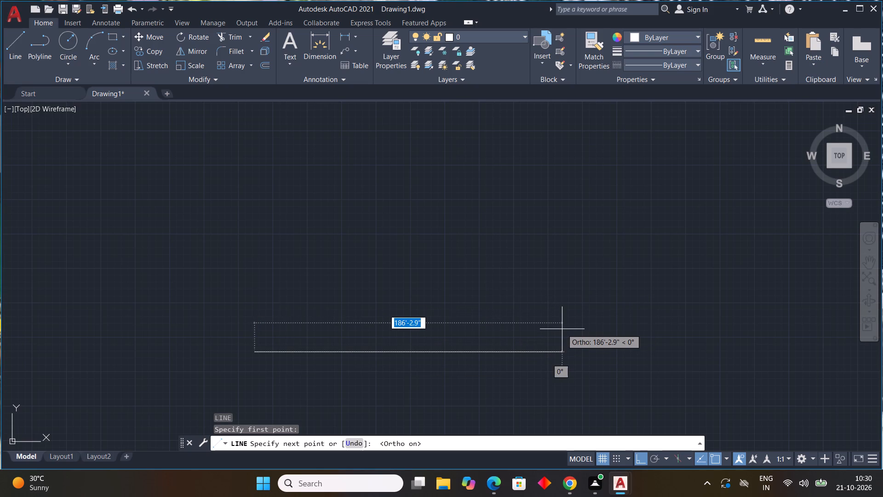
{"action": "type", "text": "30'"}
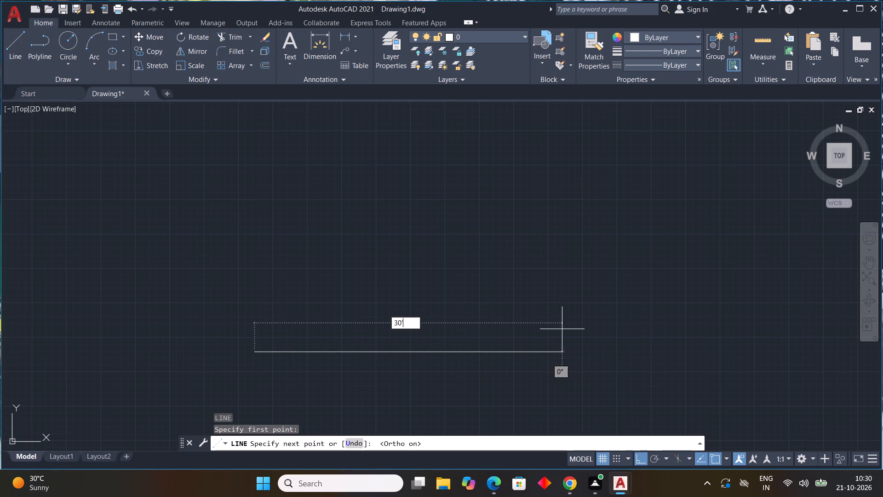
{"action": "key", "text": "0"}
{"action": "key", "text": "shift+quotedbl"}
{"action": "key", "text": "Return"}
{"action": "scroll", "coordinate": [562, 329], "scroll_direction": "up", "scroll_amount": 1}
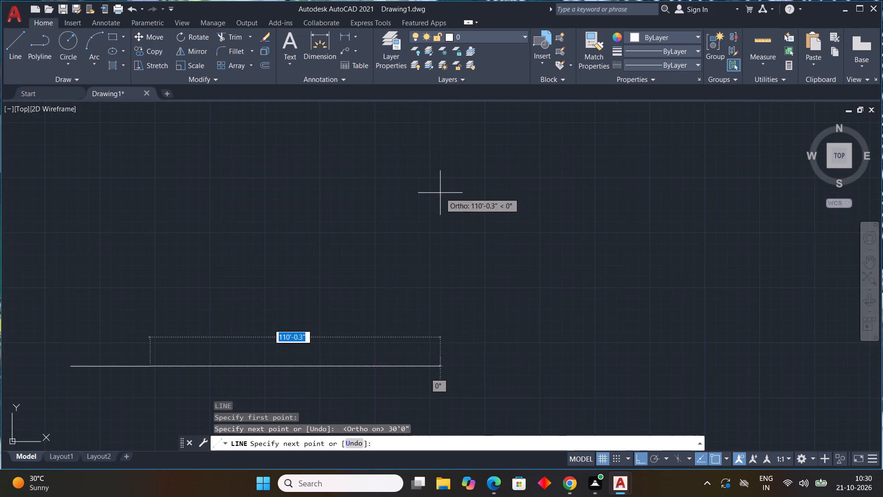
{"action": "scroll", "coordinate": [440, 193], "scroll_direction": "down", "scroll_amount": 4}
{"action": "middle_click_drag", "start_coordinate": [440, 193], "coordinate": [482, 279]}
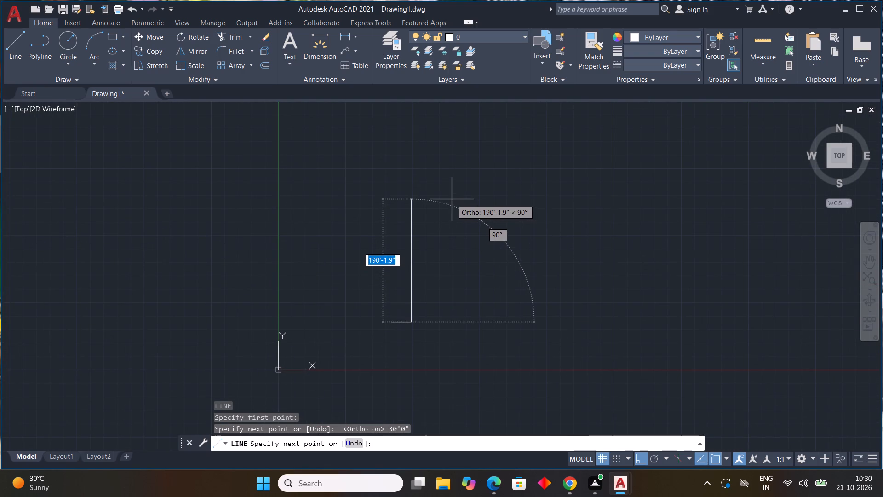
{"action": "type", "text": "40'0"}
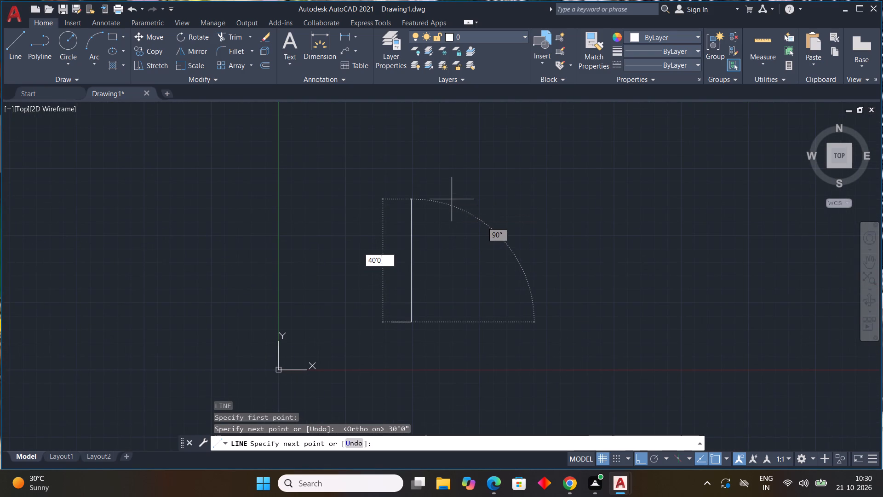
{"action": "key", "text": "shift+quotedbl"}
{"action": "key", "text": "Return"}
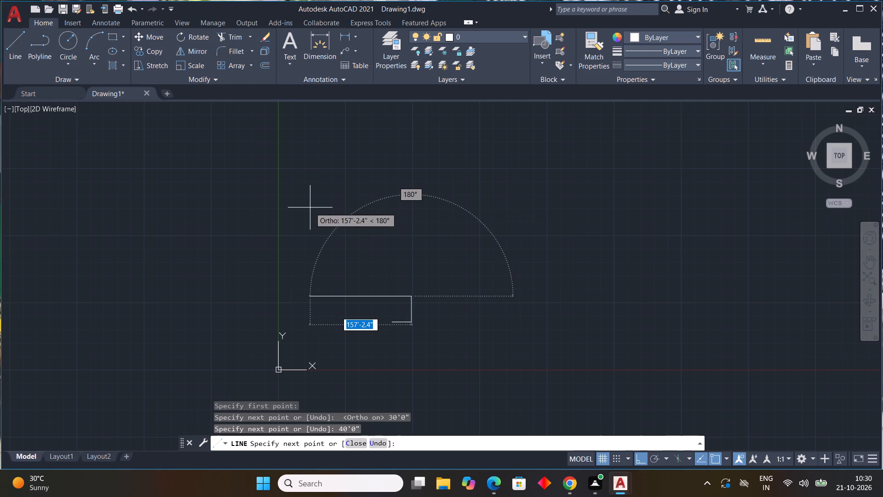
Draw the 30'0" top line westward and close the rectangular outline at its starting corner.
{"action": "type", "text": "30'0"}
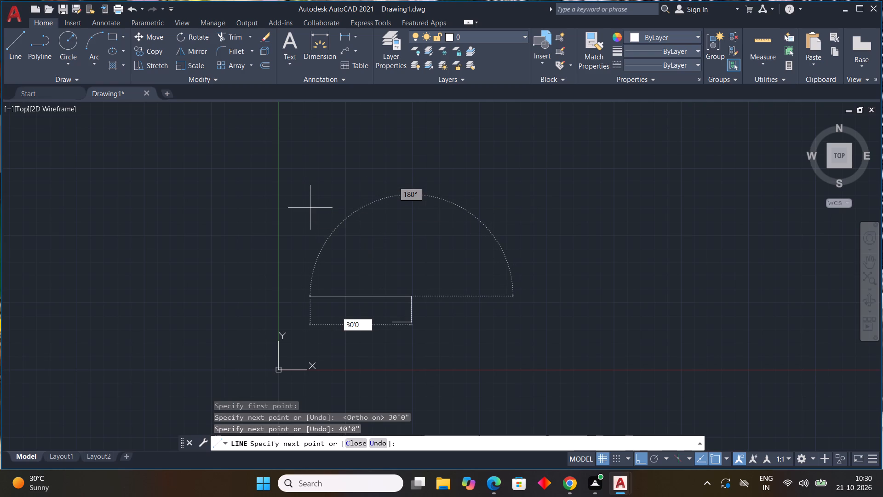
{"action": "key", "text": "shift+quotedbl"}
{"action": "key", "text": "Return"}
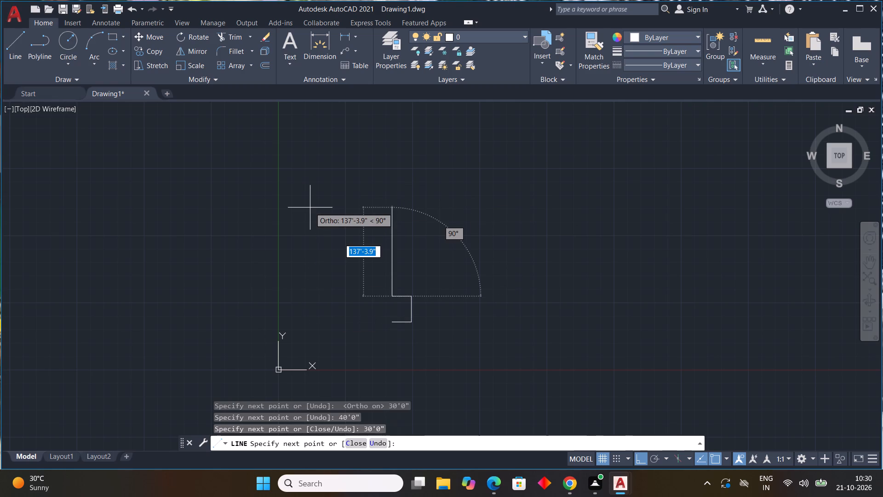
{"action": "scroll", "coordinate": [403, 327], "scroll_direction": "up", "scroll_amount": 5}
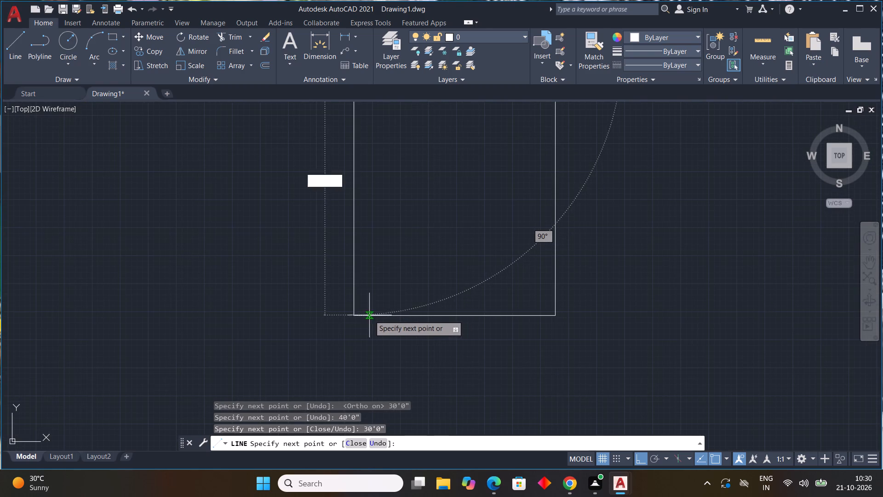
{"action": "left_click", "coordinate": [354, 317]}
{"action": "key", "text": "Escape"}
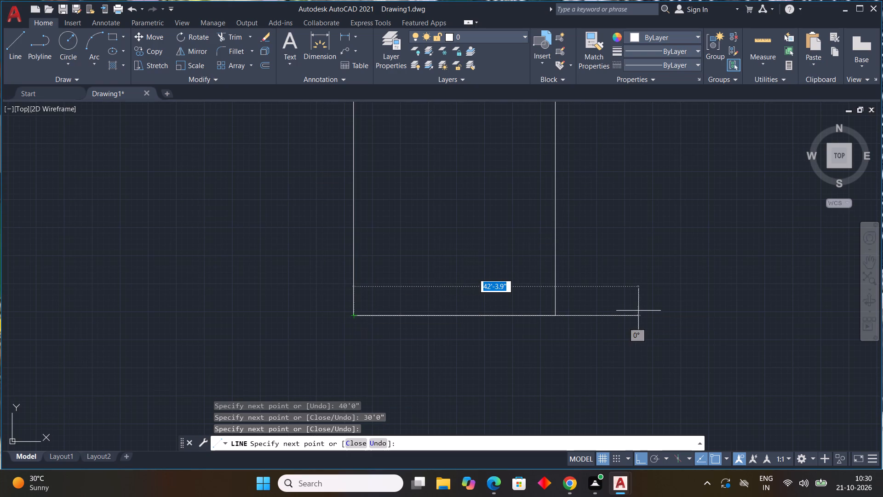
{"action": "key", "text": "Escape"}
{"action": "key", "text": "Escape"}
{"action": "key", "text": "Escape"}
{"action": "key", "text": "Escape"}
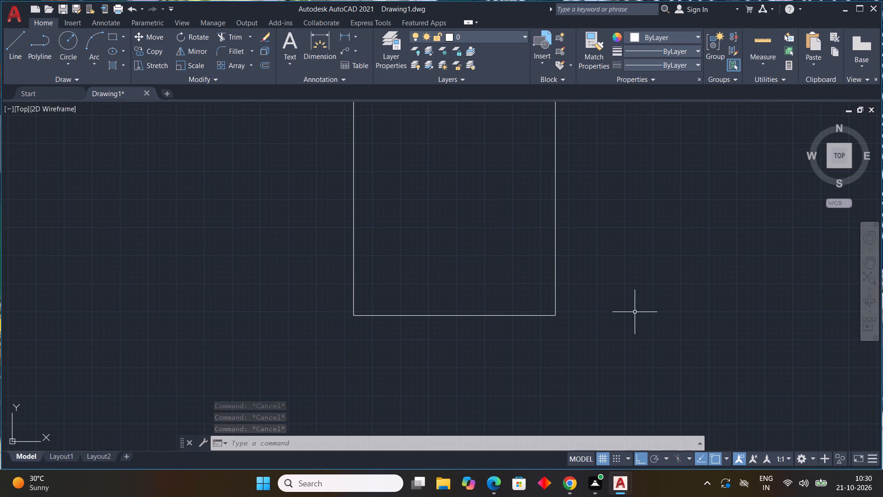
Offset the outline's top and west lines 4.5" inward.
{"action": "type", "text": "OFF"}
{"action": "key", "text": "space"}
{"action": "type", "text": "4.5\""}
{"action": "key", "text": "Return"}
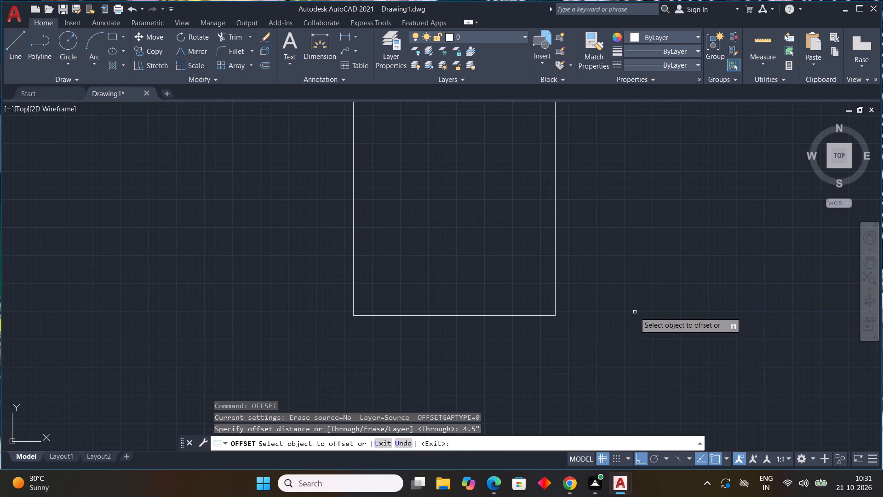
{"action": "scroll", "coordinate": [465, 237], "scroll_direction": "down", "scroll_amount": 2}
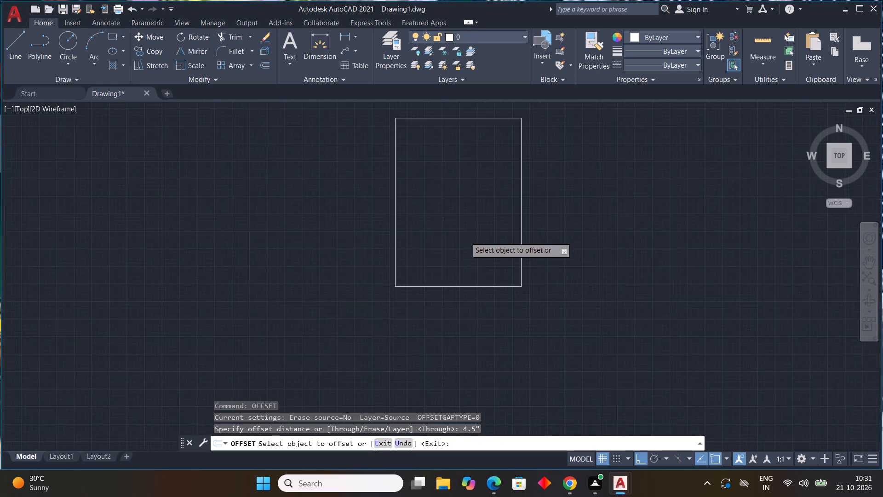
{"action": "middle_click_drag", "start_coordinate": [465, 237], "coordinate": [447, 300]}
{"action": "scroll", "coordinate": [446, 226], "scroll_direction": "up", "scroll_amount": 1}
{"action": "left_click", "coordinate": [444, 222]}
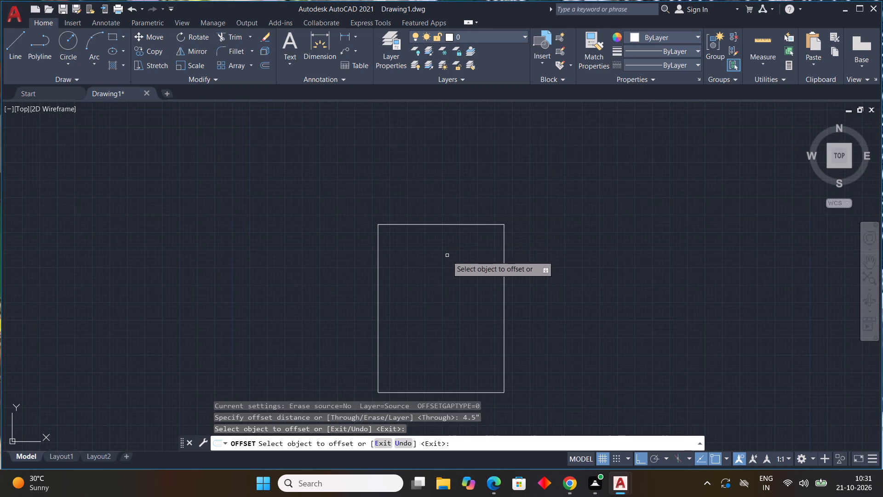
{"action": "left_click", "coordinate": [441, 223]}
{"action": "left_click", "coordinate": [441, 249]}
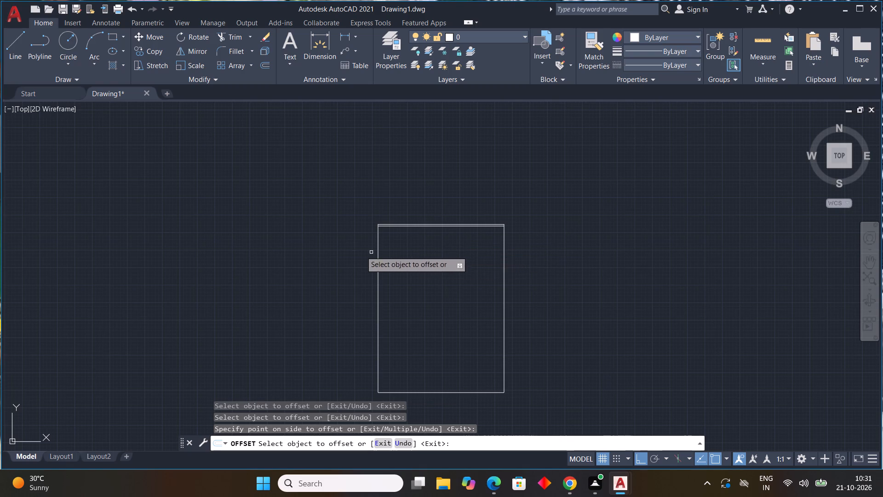
{"action": "scroll", "coordinate": [379, 243], "scroll_direction": "up", "scroll_amount": 3}
{"action": "left_click_drag", "start_coordinate": [371, 242], "coordinate": [383, 244]}
{"action": "left_click", "coordinate": [402, 245]}
Offset the outline's bottom and east lines 4.5" inward with the same distance, finishing the Offset command.
{"action": "scroll", "coordinate": [508, 297], "scroll_direction": "down", "scroll_amount": 2}
{"action": "middle_click_drag", "start_coordinate": [509, 299], "coordinate": [519, 304]}
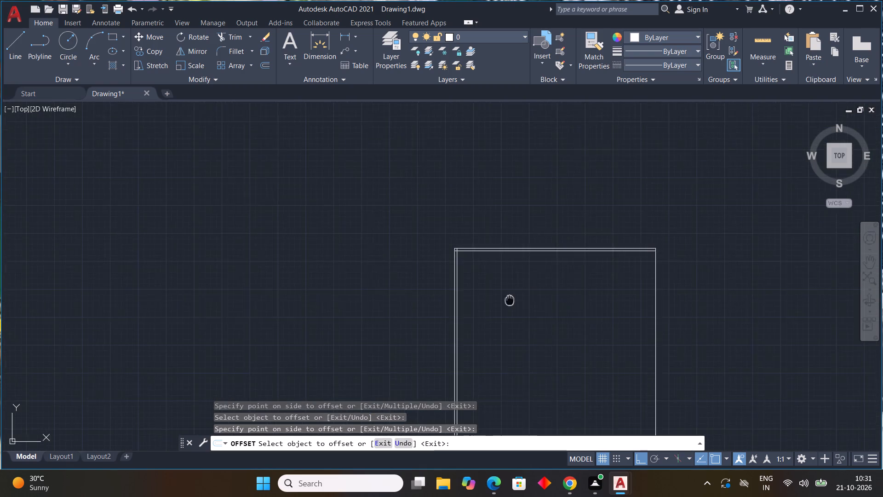
{"action": "middle_click_drag", "start_coordinate": [519, 304], "coordinate": [514, 302]}
{"action": "middle_click_drag", "start_coordinate": [587, 341], "coordinate": [451, 174]}
{"action": "left_click_drag", "start_coordinate": [411, 351], "coordinate": [413, 338]}
{"action": "left_click", "coordinate": [412, 315]}
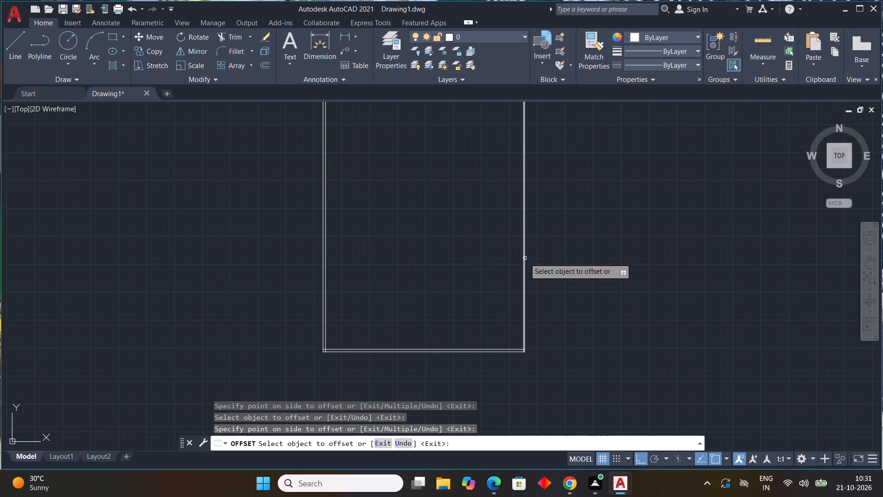
{"action": "left_click_drag", "start_coordinate": [525, 260], "coordinate": [511, 256]}
{"action": "left_click", "coordinate": [483, 259]}
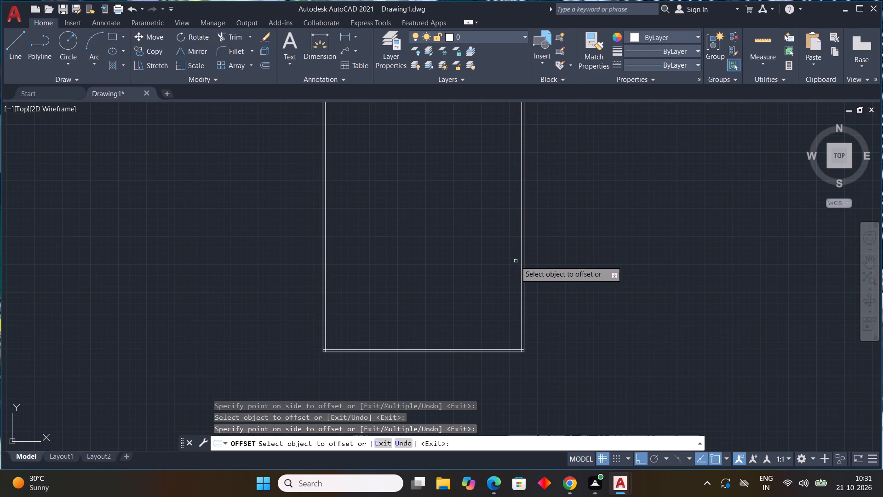
{"action": "key", "text": "Escape"}
{"action": "key", "text": "Escape"}
{"action": "key", "text": "Escape"}
{"action": "key", "text": "Escape"}
{"action": "key", "text": "Escape"}
{"action": "key", "text": "Escape"}
{"action": "key", "text": "Escape"}
{"action": "key", "text": "Escape"}
{"action": "key", "text": "Escape"}
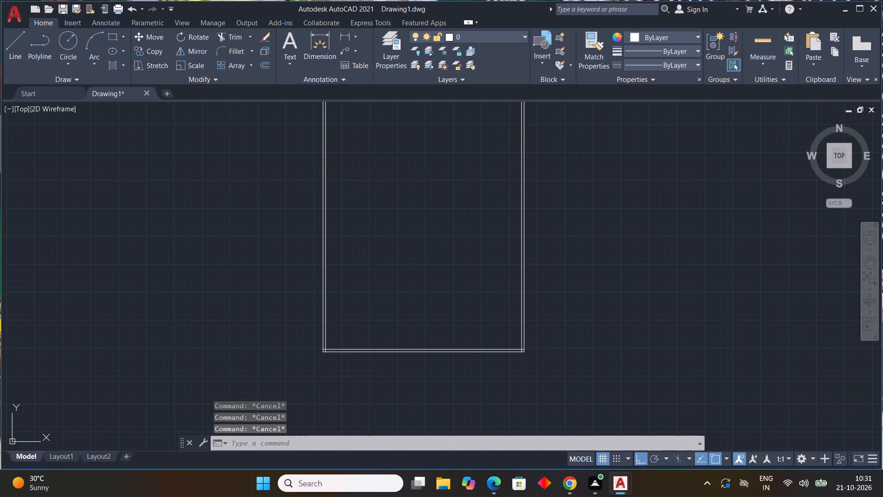
Trim the overlapping inner line ends at the outline's southeast and southwest corners.
{"action": "type", "text": "TR"}
{"action": "key", "text": "space"}
{"action": "scroll", "coordinate": [531, 347], "scroll_direction": "up", "scroll_amount": 4}
{"action": "middle_click_drag", "start_coordinate": [500, 363], "coordinate": [500, 356]}
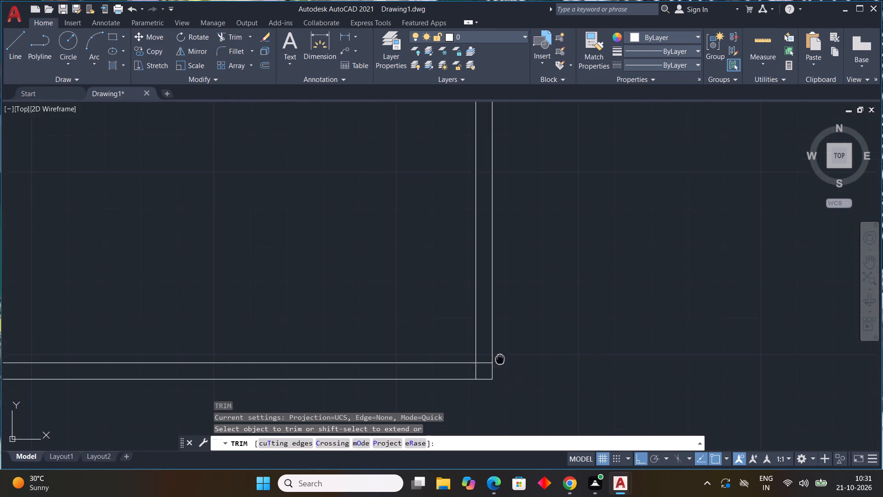
{"action": "middle_click_drag", "start_coordinate": [500, 356], "coordinate": [532, 273]}
{"action": "scroll", "coordinate": [512, 286], "scroll_direction": "up", "scroll_amount": 3}
{"action": "left_click_drag", "start_coordinate": [531, 237], "coordinate": [479, 279]}
{"action": "scroll", "coordinate": [612, 319], "scroll_direction": "down", "scroll_amount": 3}
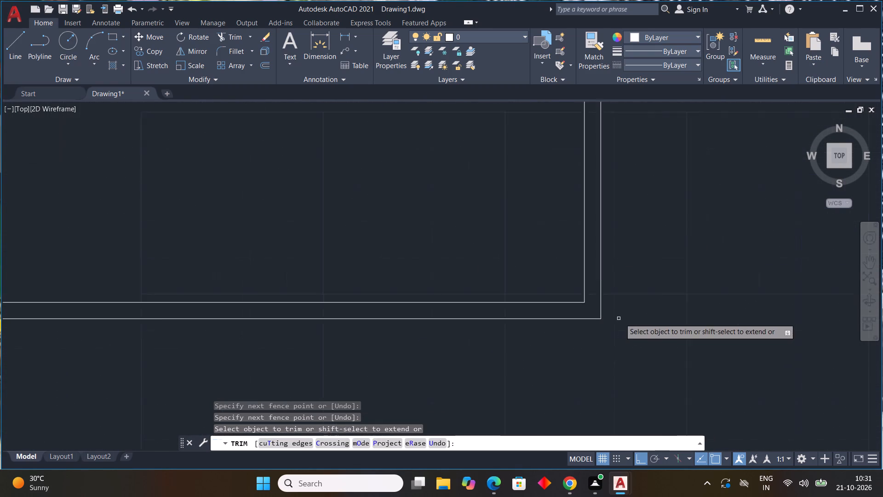
{"action": "scroll", "coordinate": [620, 318], "scroll_direction": "down", "scroll_amount": 1}
{"action": "scroll", "coordinate": [279, 330], "scroll_direction": "down", "scroll_amount": 4}
{"action": "scroll", "coordinate": [213, 324], "scroll_direction": "up", "scroll_amount": 5}
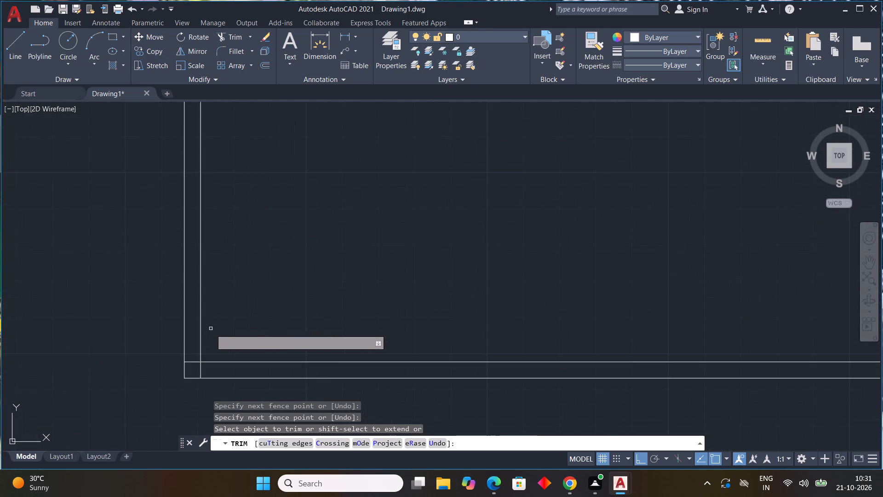
{"action": "middle_click_drag", "start_coordinate": [221, 326], "coordinate": [313, 252]}
{"action": "scroll", "coordinate": [298, 291], "scroll_direction": "up", "scroll_amount": 4}
{"action": "left_click_drag", "start_coordinate": [213, 262], "coordinate": [305, 312]}
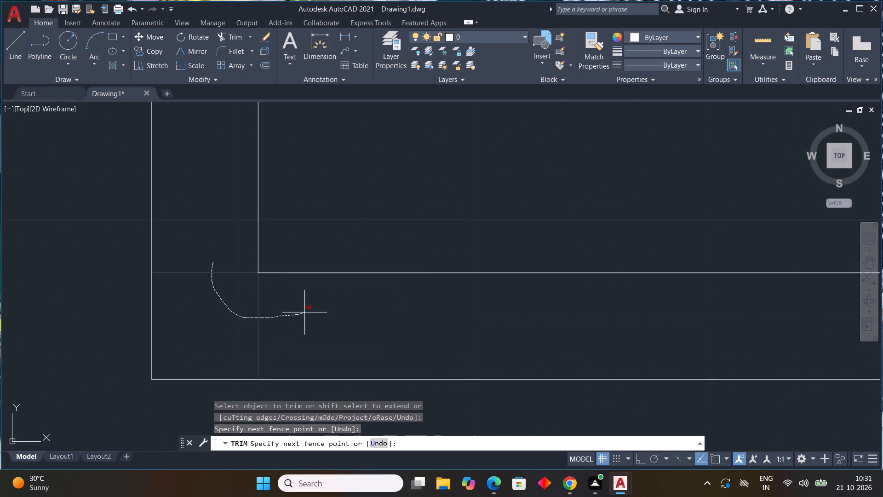
{"action": "left_click_drag", "start_coordinate": [305, 312], "coordinate": [305, 312]}
Trim the overlapping inner line ends at the outline's northwest and northeast corners and finish trimming.
{"action": "scroll", "coordinate": [357, 234], "scroll_direction": "down", "scroll_amount": 9}
{"action": "middle_click_drag", "start_coordinate": [411, 236], "coordinate": [393, 386]}
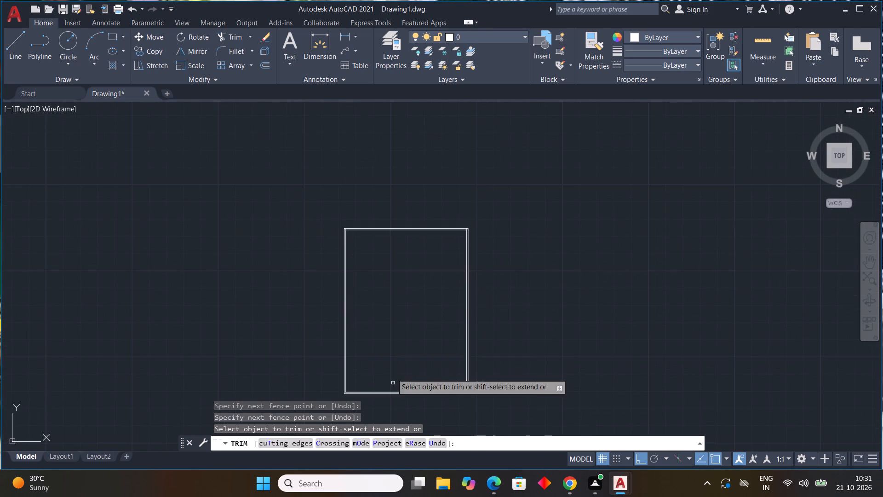
{"action": "scroll", "coordinate": [345, 227], "scroll_direction": "up", "scroll_amount": 5}
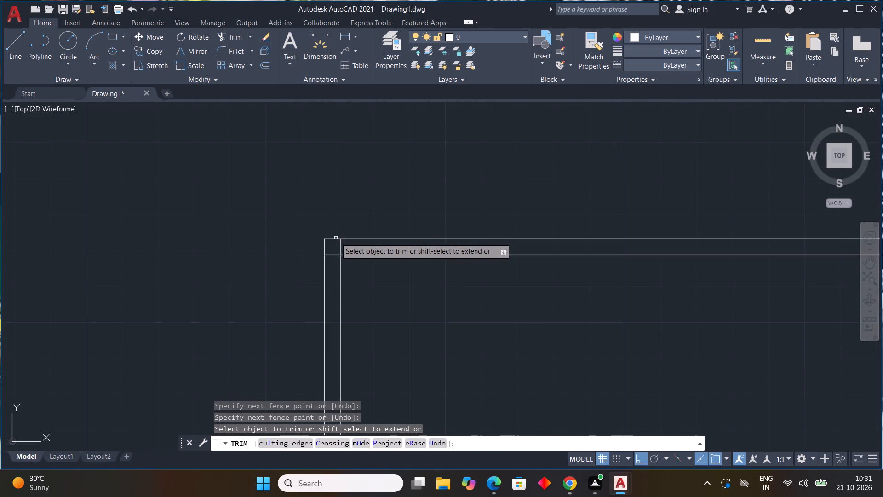
{"action": "scroll", "coordinate": [336, 239], "scroll_direction": "up", "scroll_amount": 6}
{"action": "scroll", "coordinate": [333, 312], "scroll_direction": "down", "scroll_amount": 3}
{"action": "middle_click_drag", "start_coordinate": [333, 309], "coordinate": [313, 250]}
{"action": "middle_click", "coordinate": [311, 249]}
{"action": "left_click_drag", "start_coordinate": [273, 314], "coordinate": [286, 276]}
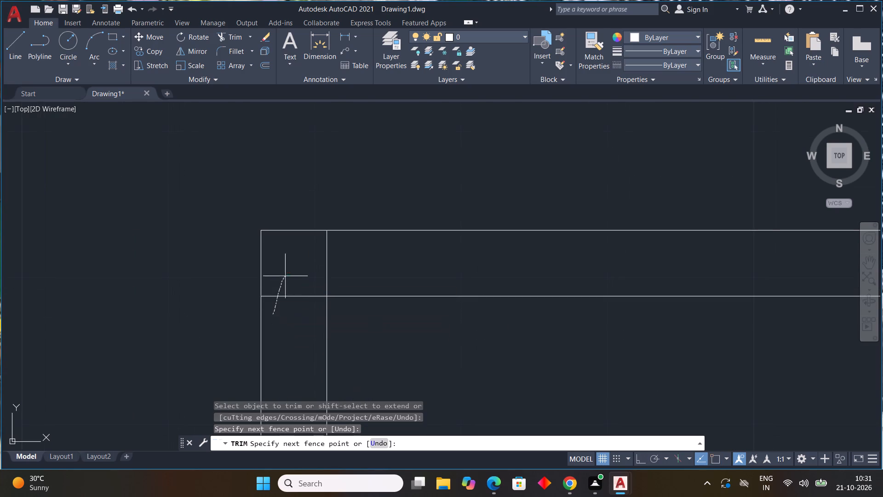
{"action": "left_click_drag", "start_coordinate": [286, 276], "coordinate": [358, 257]}
{"action": "scroll", "coordinate": [551, 331], "scroll_direction": "down", "scroll_amount": 4}
{"action": "scroll", "coordinate": [611, 347], "scroll_direction": "up", "scroll_amount": 1}
{"action": "middle_click_drag", "start_coordinate": [611, 347], "coordinate": [173, 289]}
{"action": "scroll", "coordinate": [595, 289], "scroll_direction": "down", "scroll_amount": 2}
{"action": "middle_click_drag", "start_coordinate": [547, 299], "coordinate": [224, 293]}
{"action": "middle_click_drag", "start_coordinate": [450, 309], "coordinate": [324, 317]}
{"action": "middle_click", "coordinate": [318, 318]}
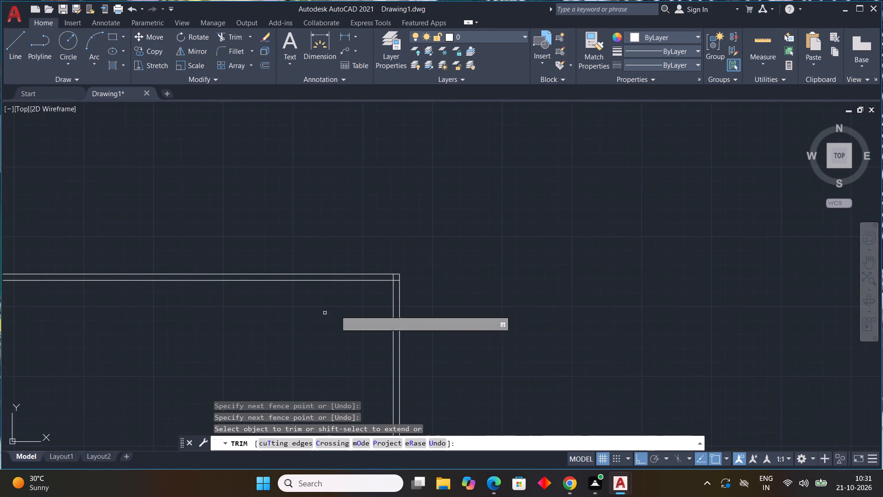
{"action": "scroll", "coordinate": [419, 286], "scroll_direction": "up", "scroll_amount": 5}
{"action": "scroll", "coordinate": [382, 278], "scroll_direction": "down", "scroll_amount": 1}
{"action": "middle_click_drag", "start_coordinate": [382, 280], "coordinate": [581, 313]}
{"action": "scroll", "coordinate": [434, 290], "scroll_direction": "up", "scroll_amount": 3}
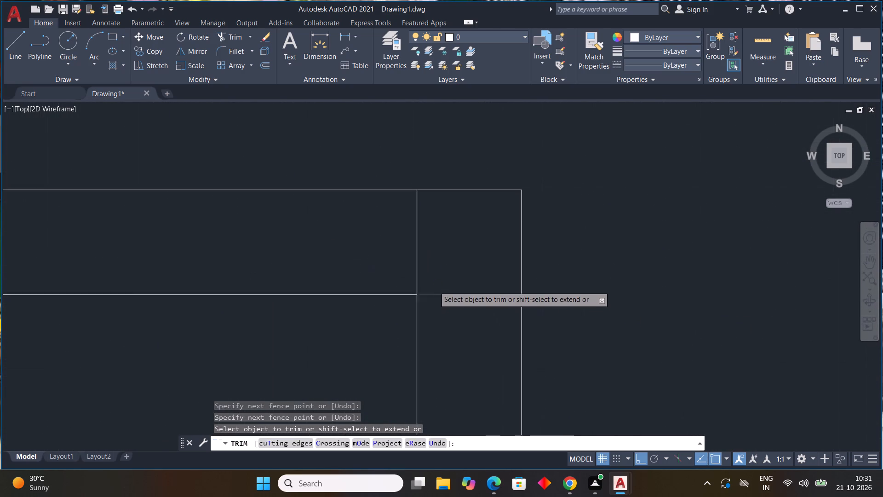
{"action": "left_click_drag", "start_coordinate": [469, 338], "coordinate": [339, 255]}
{"action": "scroll", "coordinate": [512, 298], "scroll_direction": "down", "scroll_amount": 4}
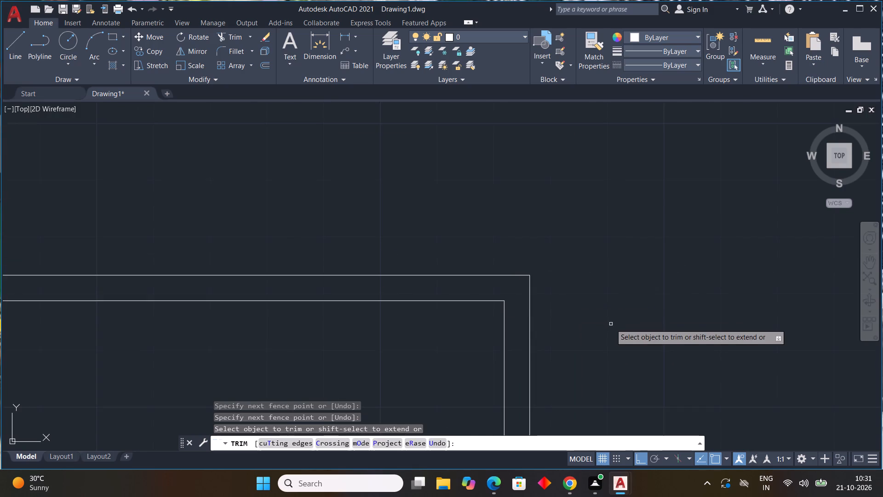
{"action": "scroll", "coordinate": [611, 324], "scroll_direction": "down", "scroll_amount": 8}
{"action": "middle_click_drag", "start_coordinate": [654, 364], "coordinate": [616, 278]}
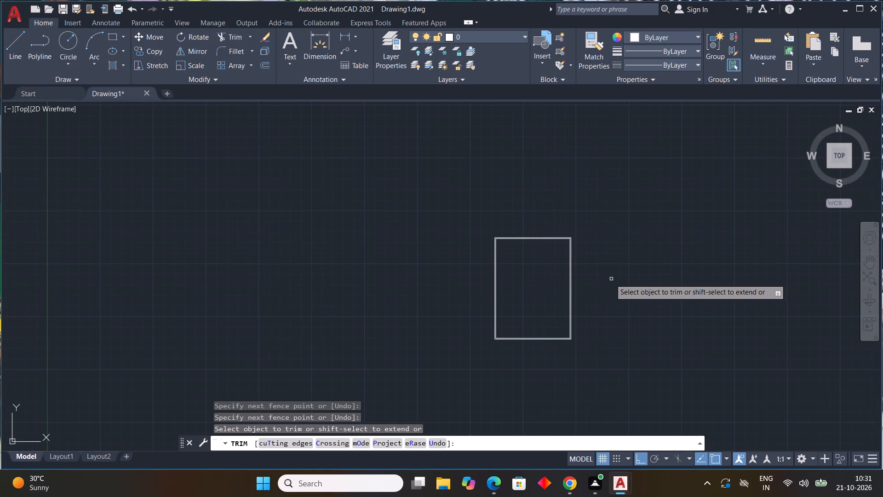
{"action": "key", "text": "Escape"}
{"action": "key", "text": "Escape"}
{"action": "key", "text": "Escape"}
{"action": "key", "text": "Escape"}
{"action": "key", "text": "Escape"}
{"action": "key", "text": "Escape"}
{"action": "key", "text": "Escape"}
{"action": "key", "text": "Escape"}
{"action": "key", "text": "Escape"}
{"action": "key", "text": "Escape"}
{"action": "key", "text": "Escape"}
{"action": "key", "text": "Escape"}
{"action": "key", "text": "Escape"}
{"action": "key", "text": "Escape"}
{"action": "key", "text": "Escape"}
{"action": "key", "text": "Escape"}
{"action": "key", "text": "Escape"}
{"action": "key", "text": "Escape"}
{"action": "key", "text": "Escape"}
{"action": "key", "text": "Escape"}
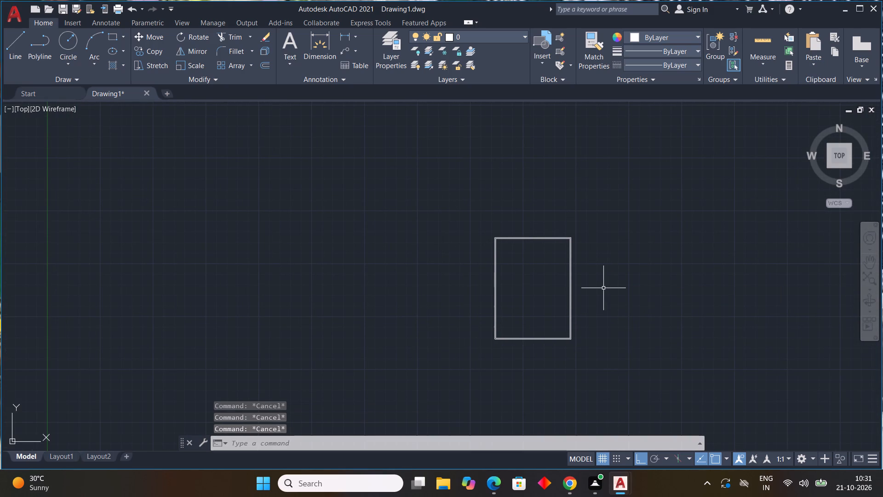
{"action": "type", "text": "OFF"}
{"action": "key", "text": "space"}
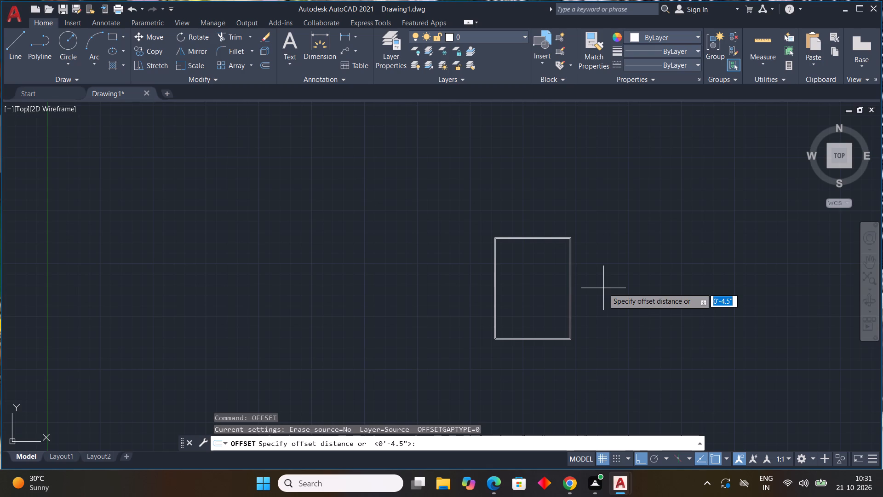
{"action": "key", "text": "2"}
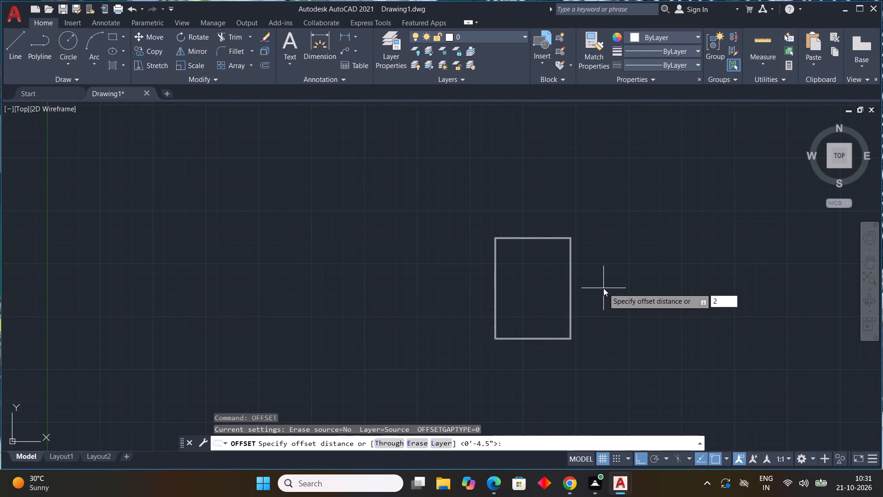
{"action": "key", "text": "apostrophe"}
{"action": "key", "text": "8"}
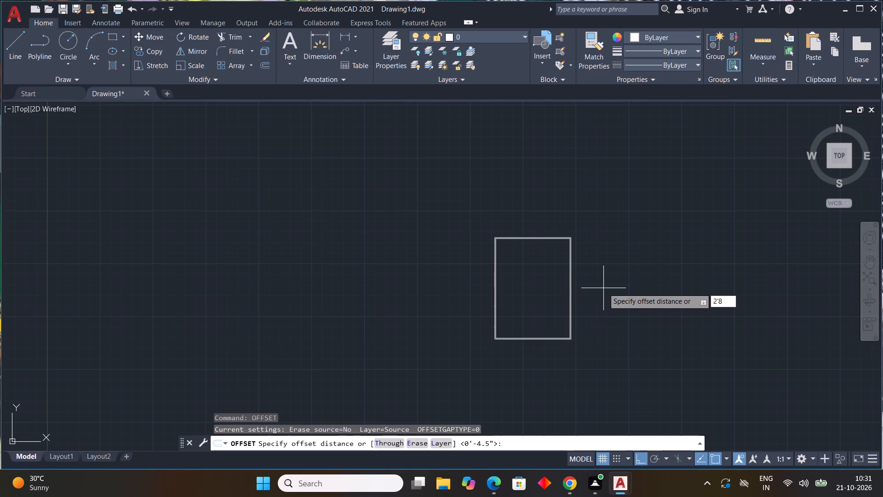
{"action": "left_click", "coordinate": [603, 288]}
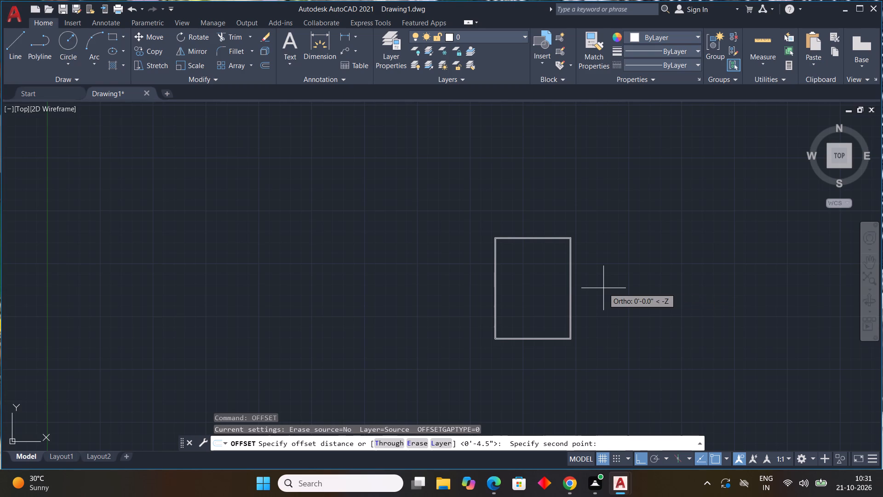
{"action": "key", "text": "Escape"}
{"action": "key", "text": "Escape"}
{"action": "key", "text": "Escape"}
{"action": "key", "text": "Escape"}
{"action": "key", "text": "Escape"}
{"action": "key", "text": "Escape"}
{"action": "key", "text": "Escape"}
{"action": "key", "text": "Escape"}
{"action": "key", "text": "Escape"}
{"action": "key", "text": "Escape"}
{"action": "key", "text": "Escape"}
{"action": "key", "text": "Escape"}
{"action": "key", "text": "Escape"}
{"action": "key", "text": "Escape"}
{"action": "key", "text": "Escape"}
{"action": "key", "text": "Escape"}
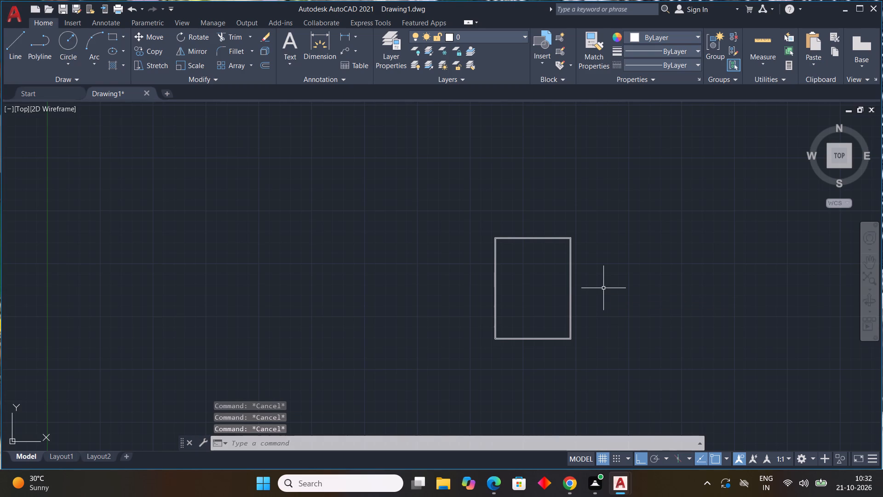
Offset the outer top line 2'8" downward into the plan.
{"action": "type", "text": "OFF"}
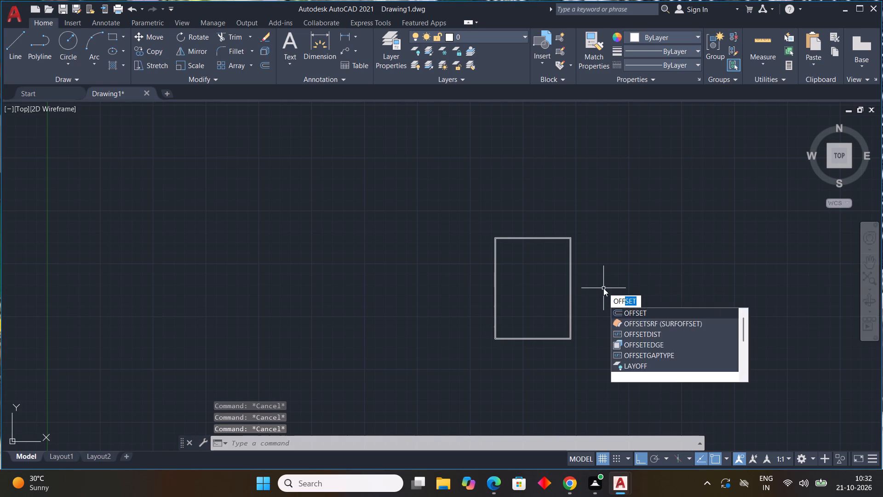
{"action": "key", "text": "space"}
{"action": "type", "text": "2'8"}
{"action": "key", "text": "shift+quotedbl"}
{"action": "key", "text": "Return"}
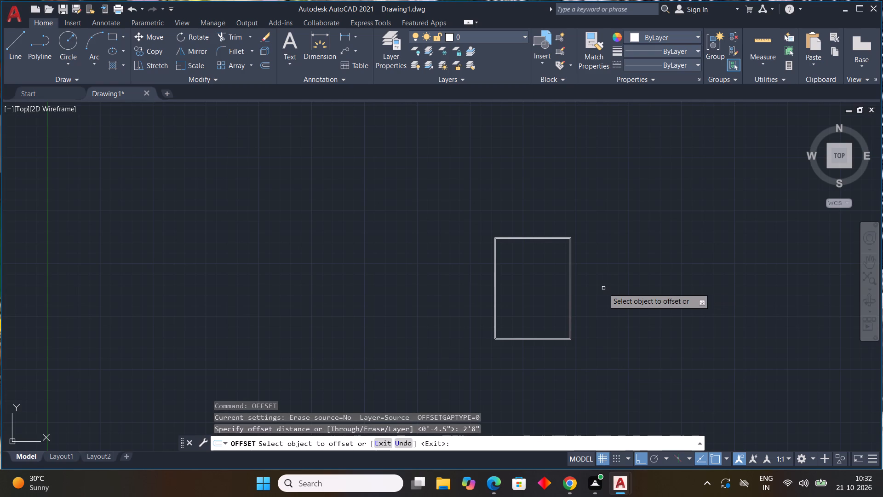
{"action": "scroll", "coordinate": [511, 238], "scroll_direction": "up", "scroll_amount": 4}
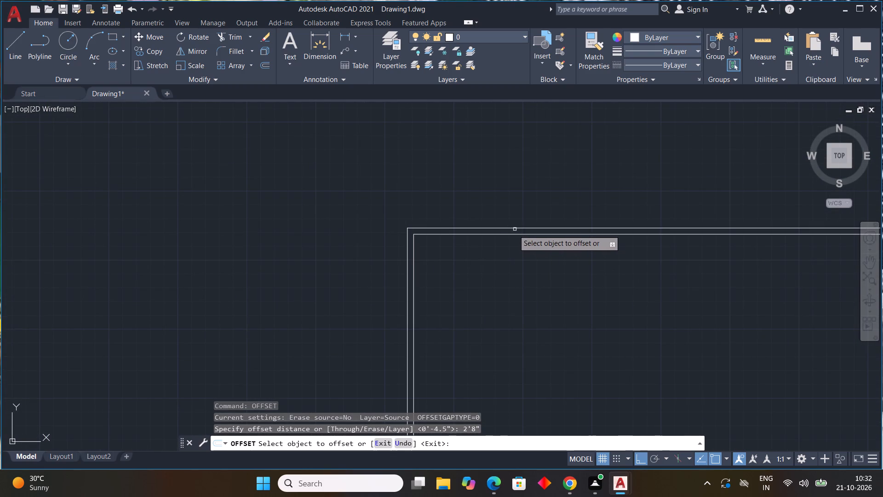
{"action": "left_click", "coordinate": [516, 226]}
{"action": "left_click", "coordinate": [510, 296]}
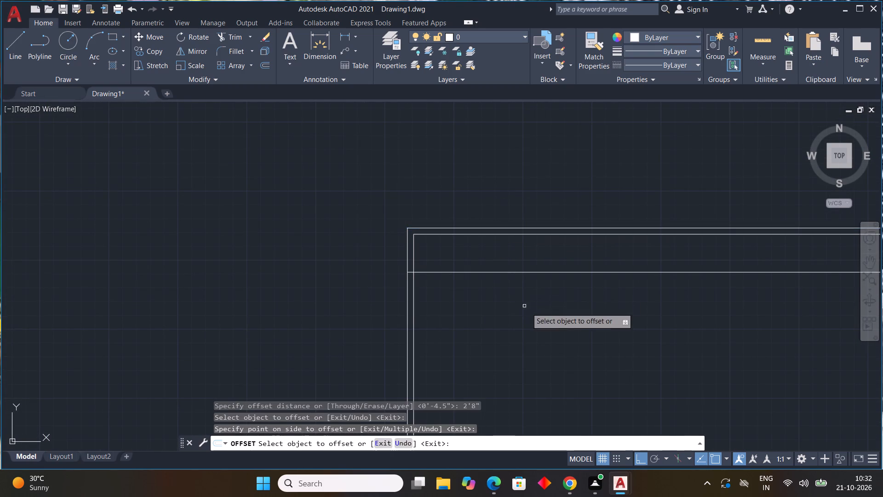
{"action": "scroll", "coordinate": [559, 321], "scroll_direction": "down", "scroll_amount": 2}
{"action": "middle_click_drag", "start_coordinate": [580, 331], "coordinate": [467, 213]}
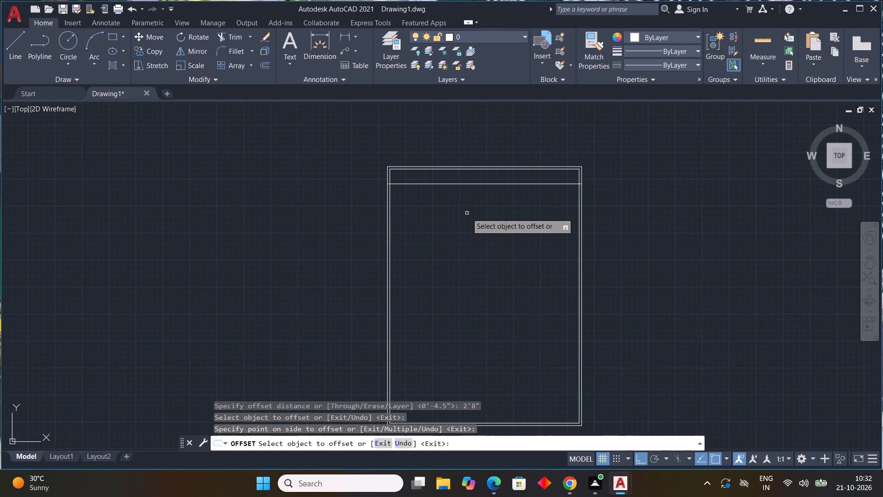
{"action": "key", "text": "Escape"}
Offset the outer east line 1'9" westward into the plan.
{"action": "key", "text": "space"}
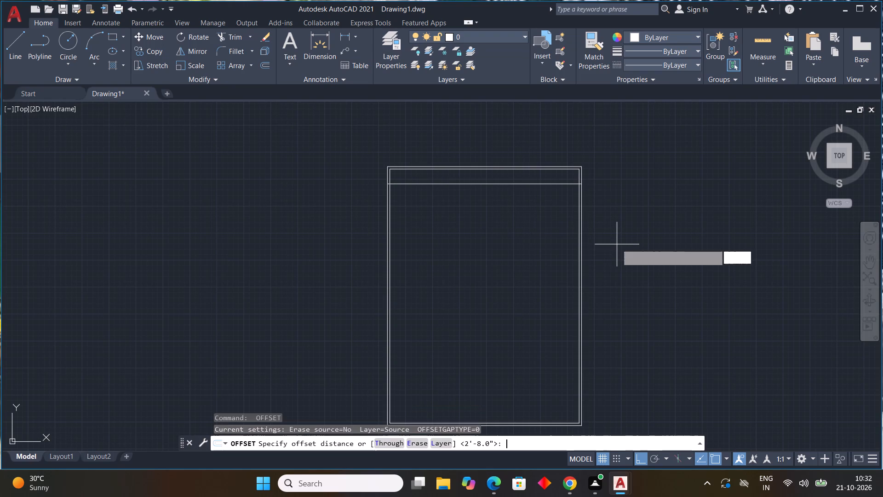
{"action": "type", "text": "1'9\""}
{"action": "key", "text": "Return"}
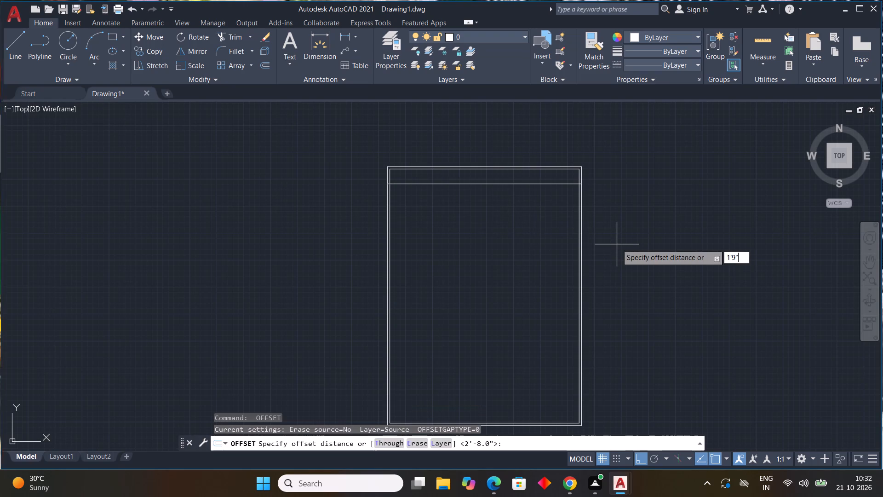
{"action": "scroll", "coordinate": [598, 266], "scroll_direction": "up", "scroll_amount": 2}
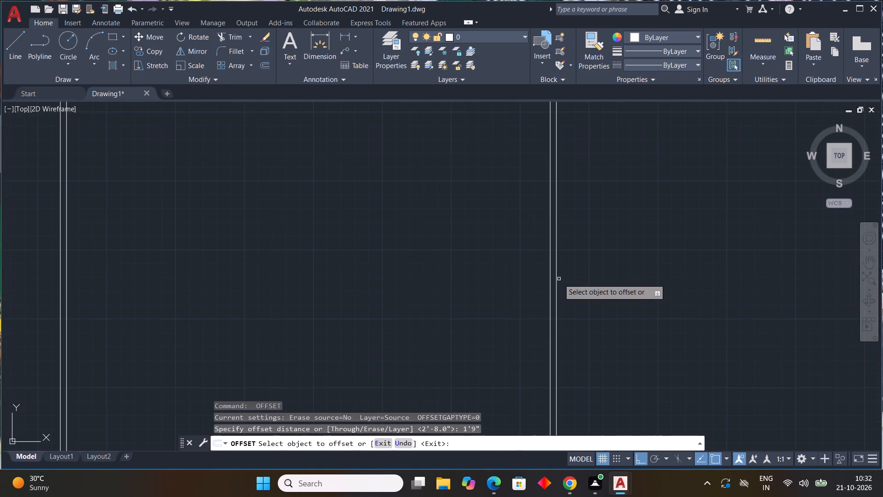
{"action": "left_click", "coordinate": [558, 278]}
{"action": "left_click", "coordinate": [446, 279]}
{"action": "scroll", "coordinate": [559, 299], "scroll_direction": "down", "scroll_amount": 3}
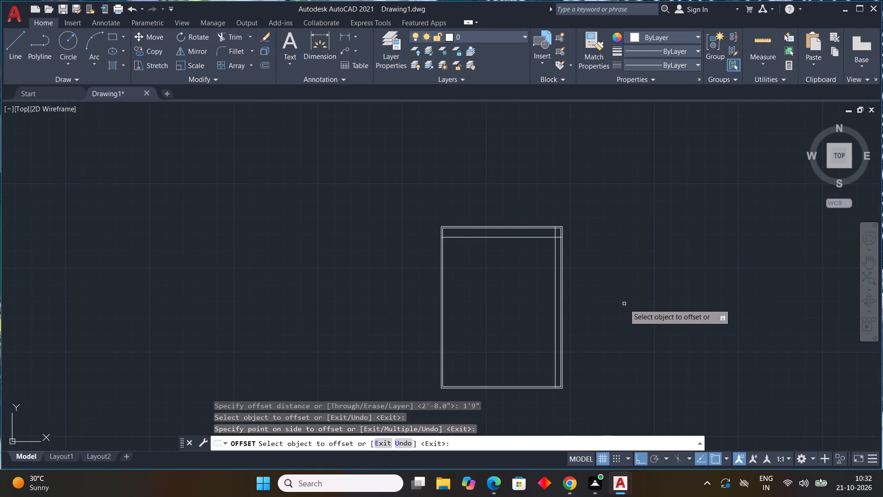
{"action": "key", "text": "Escape"}
Offset the outer west line 3'6" eastward into the plan and end the Offset command.
{"action": "key", "text": "space"}
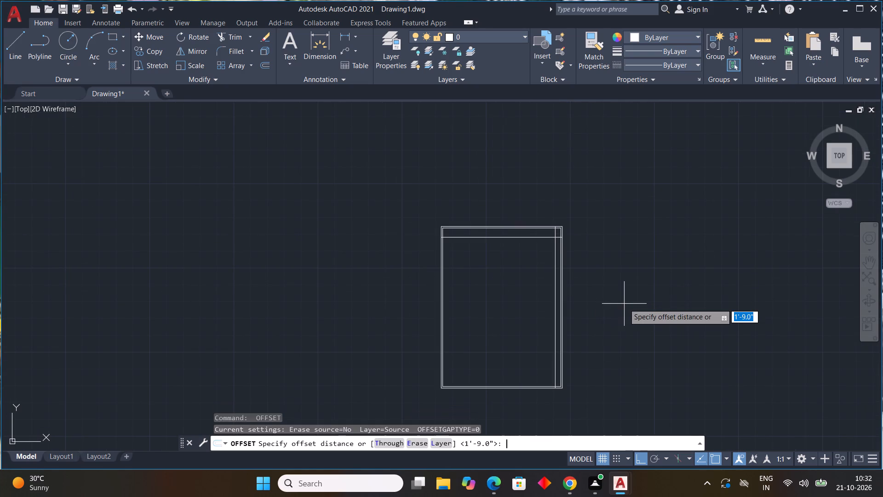
{"action": "key", "text": "3"}
{"action": "key", "text": "apostrophe"}
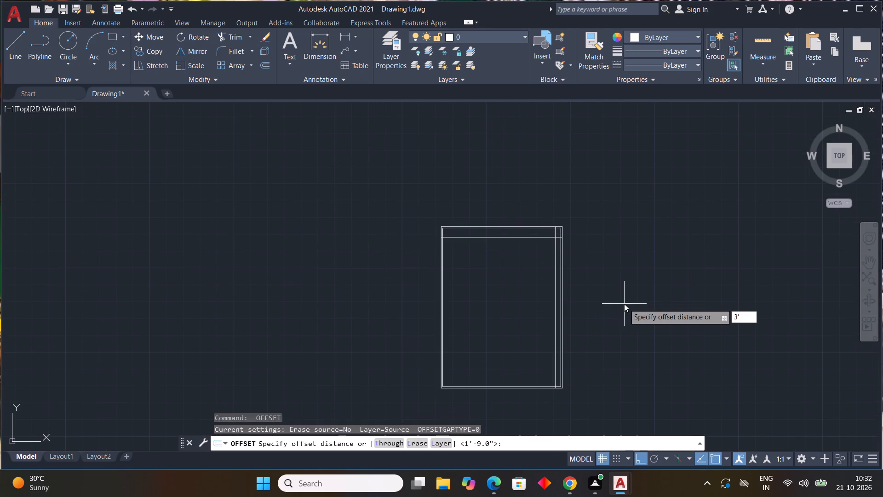
{"action": "key", "text": "6"}
{"action": "key", "text": "shift+quotedbl"}
{"action": "key", "text": "Return"}
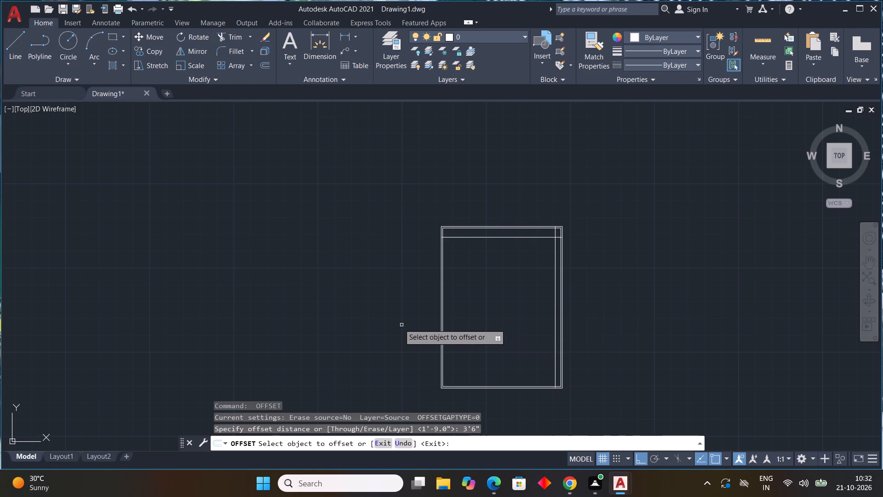
{"action": "scroll", "coordinate": [397, 324], "scroll_direction": "up", "scroll_amount": 3}
{"action": "scroll", "coordinate": [556, 340], "scroll_direction": "down", "scroll_amount": 2}
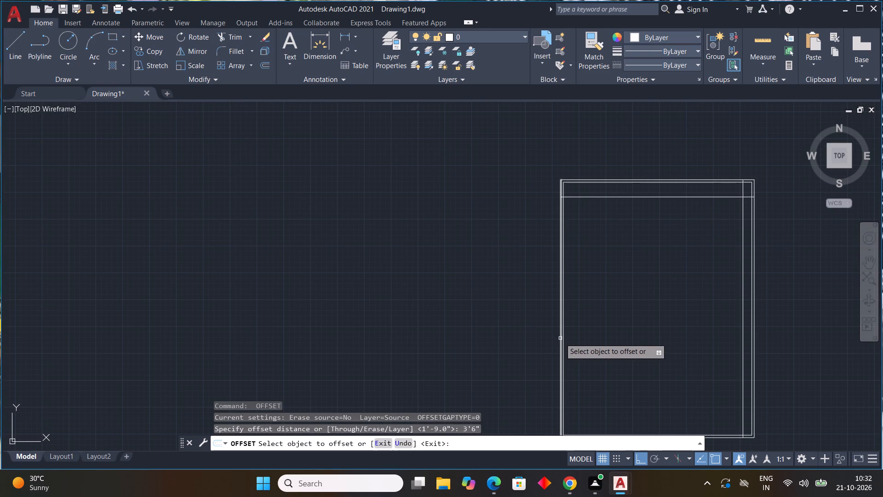
{"action": "left_click_drag", "start_coordinate": [560, 338], "coordinate": [594, 335]}
{"action": "left_click", "coordinate": [638, 331]}
{"action": "key", "text": "Escape"}
{"action": "key", "text": "Escape"}
{"action": "key", "text": "Escape"}
{"action": "key", "text": "Escape"}
{"action": "key", "text": "Escape"}
{"action": "key", "text": "Escape"}
{"action": "key", "text": "Escape"}
{"action": "key", "text": "Escape"}
{"action": "key", "text": "Escape"}
{"action": "key", "text": "Escape"}
{"action": "key", "text": "Escape"}
{"action": "key", "text": "Escape"}
{"action": "key", "text": "Escape"}
{"action": "key", "text": "Escape"}
{"action": "key", "text": "Escape"}
{"action": "key", "text": "Escape"}
{"action": "key", "text": "Escape"}
{"action": "key", "text": "Escape"}
{"action": "key", "text": "Escape"}
{"action": "key", "text": "Escape"}
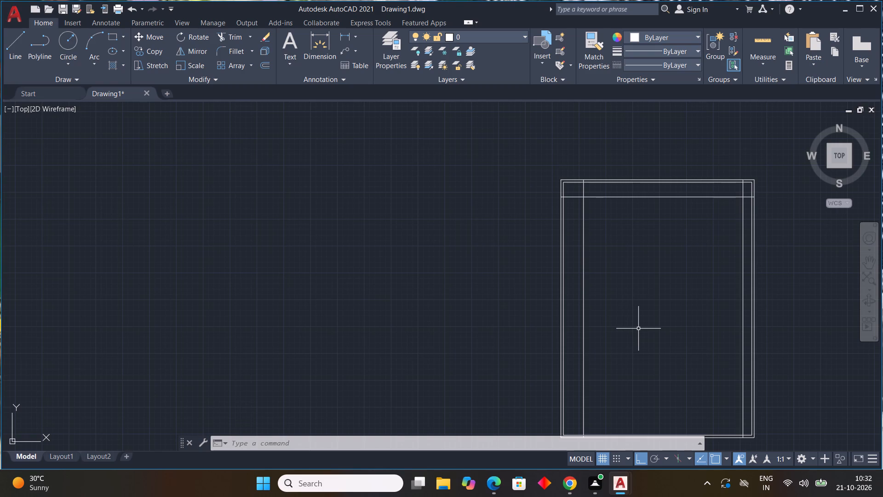
Offset the interior north, west and east lines 9" further into the plan to form the interior wall thickness.
{"action": "type", "text": "OF"}
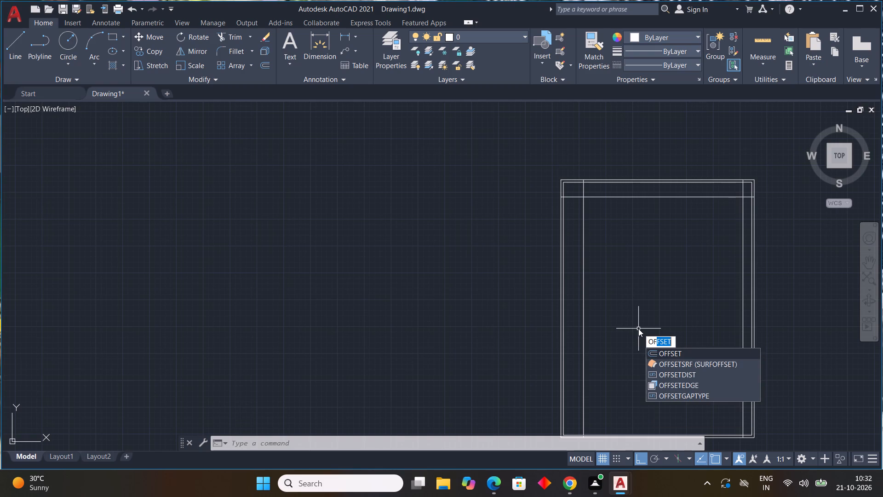
{"action": "key", "text": "f"}
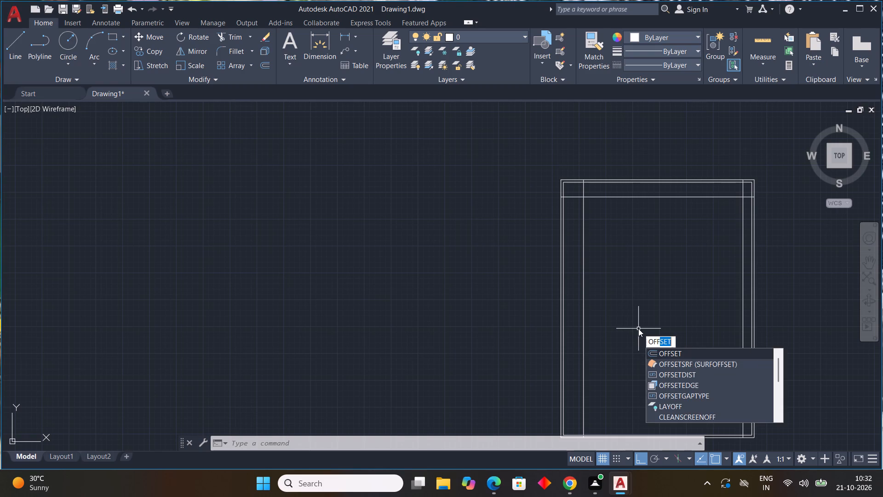
{"action": "key", "text": "space"}
{"action": "key", "text": "9"}
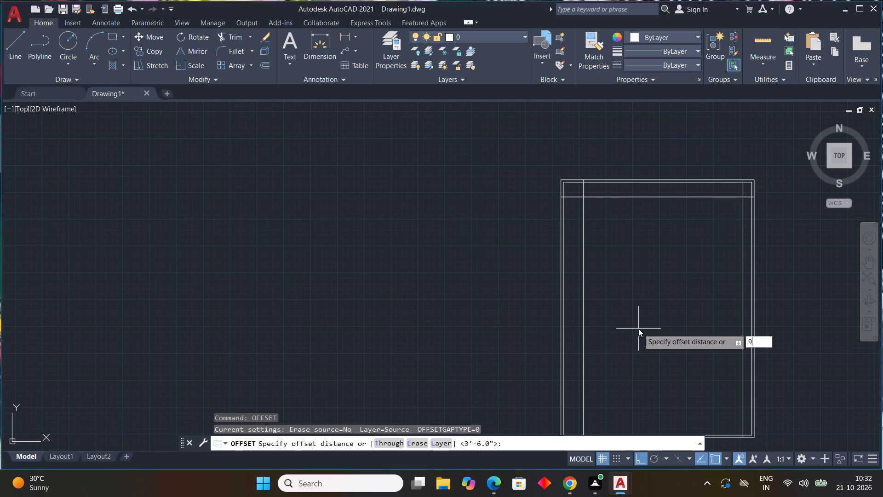
{"action": "key", "text": "shift+quotedbl"}
{"action": "key", "text": "Return"}
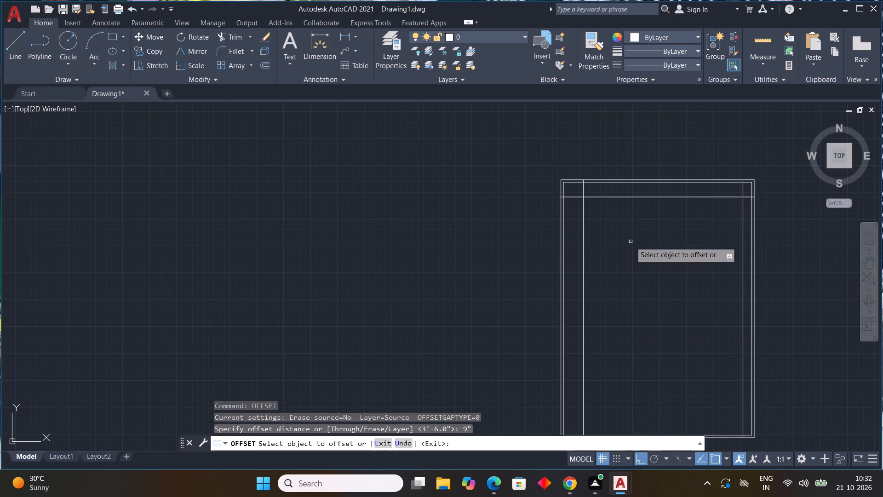
{"action": "left_click", "coordinate": [617, 196]}
{"action": "left_click", "coordinate": [618, 209]}
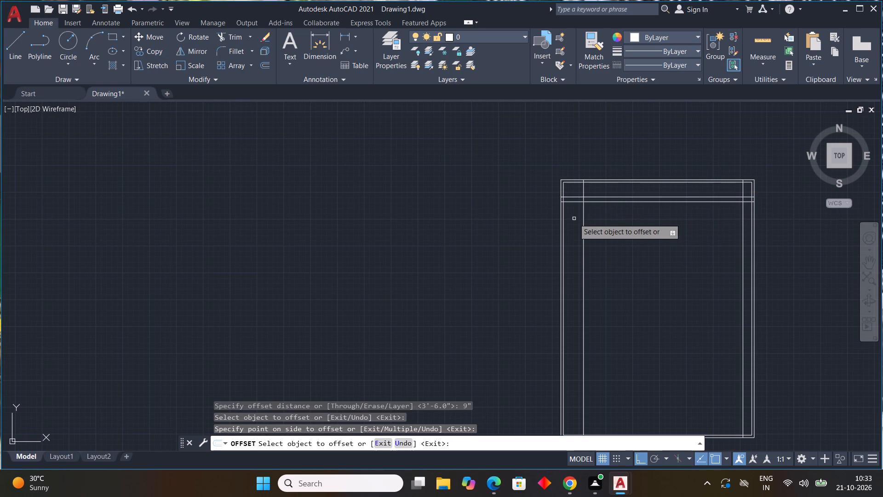
{"action": "left_click", "coordinate": [584, 222]}
{"action": "left_click", "coordinate": [600, 220]}
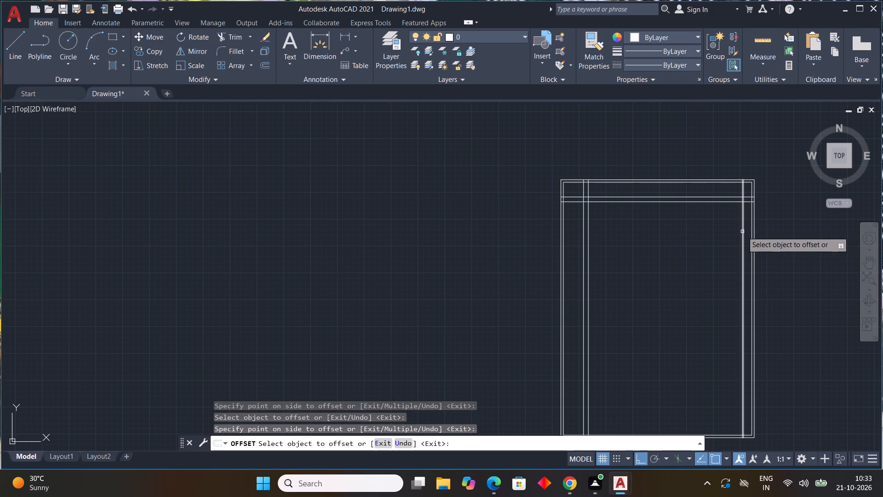
{"action": "left_click", "coordinate": [742, 231]}
{"action": "left_click", "coordinate": [723, 235]}
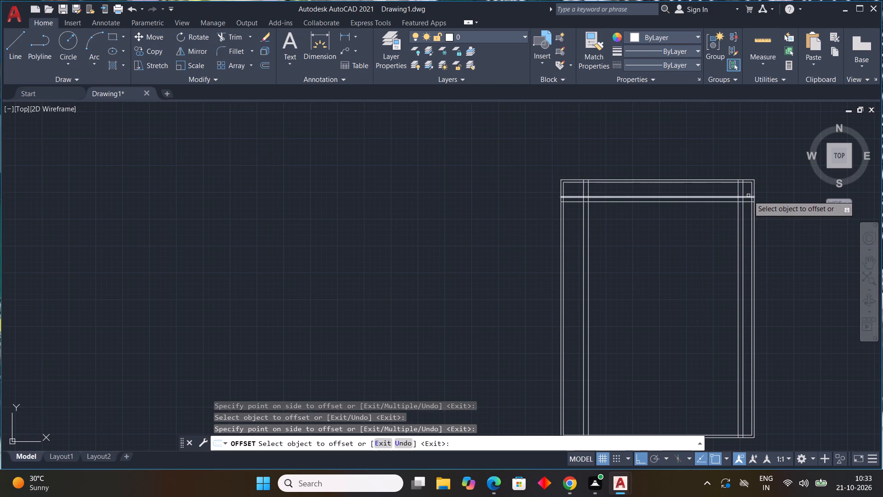
{"action": "key", "text": "Escape"}
{"action": "key", "text": "Escape"}
{"action": "key", "text": "Escape"}
{"action": "key", "text": "Escape"}
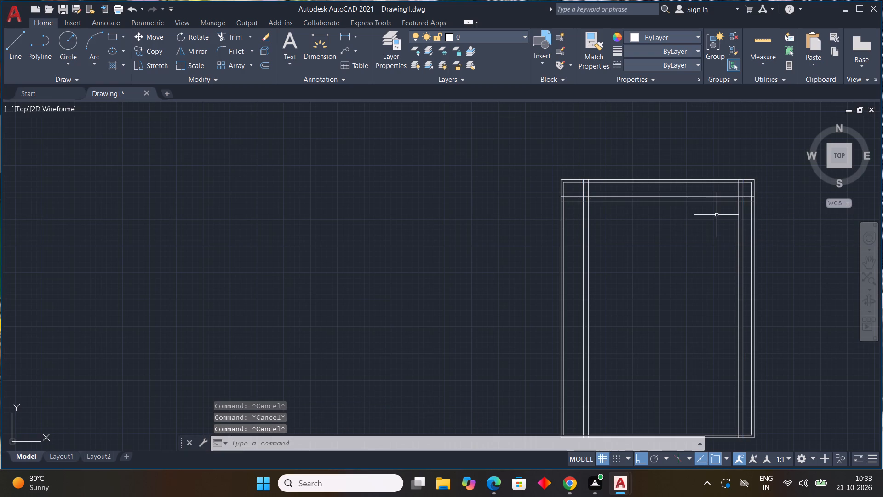
Trim the interior wall lines' overshoots at the northwest corner, including the stubs inside the outer north and west walls.
{"action": "key", "text": "t"}
{"action": "key", "text": "r"}
{"action": "key", "text": "space"}
{"action": "scroll", "coordinate": [593, 185], "scroll_direction": "up", "scroll_amount": 3}
{"action": "left_click_drag", "start_coordinate": [509, 196], "coordinate": [623, 190]}
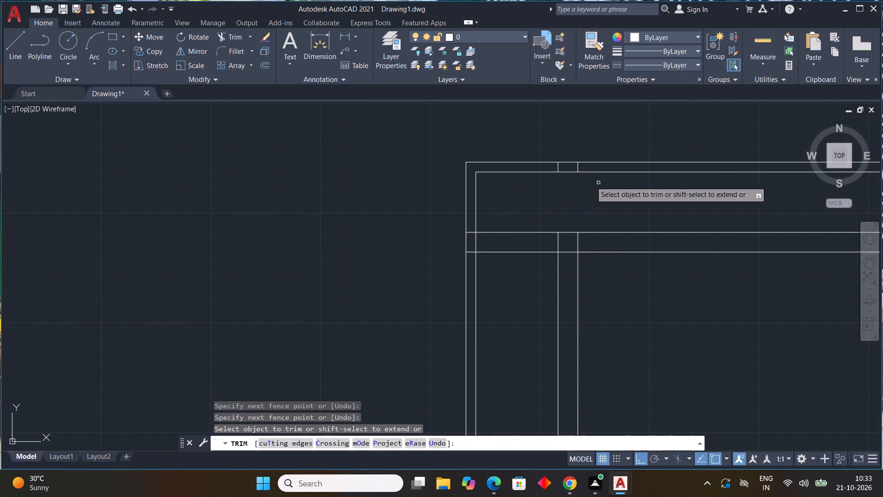
{"action": "left_click_drag", "start_coordinate": [550, 168], "coordinate": [582, 169]}
{"action": "left_click_drag", "start_coordinate": [519, 199], "coordinate": [529, 282]}
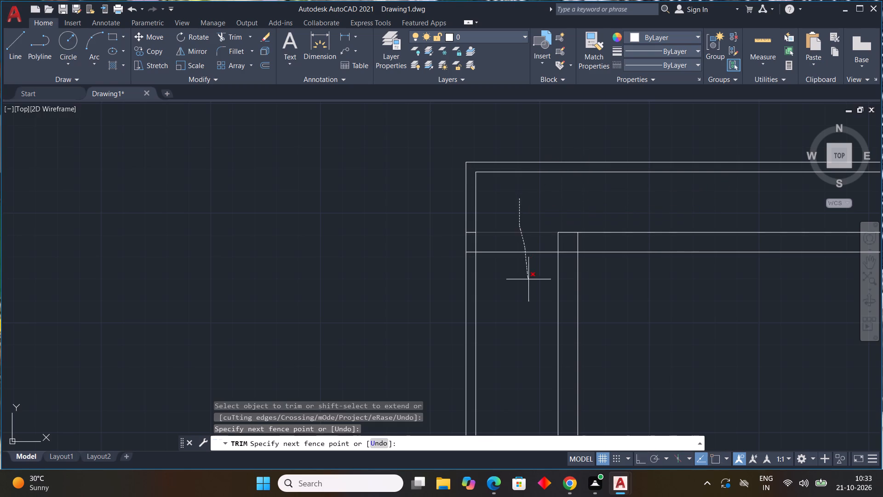
{"action": "left_click_drag", "start_coordinate": [529, 282], "coordinate": [530, 284]}
{"action": "left_click_drag", "start_coordinate": [470, 258], "coordinate": [475, 225]}
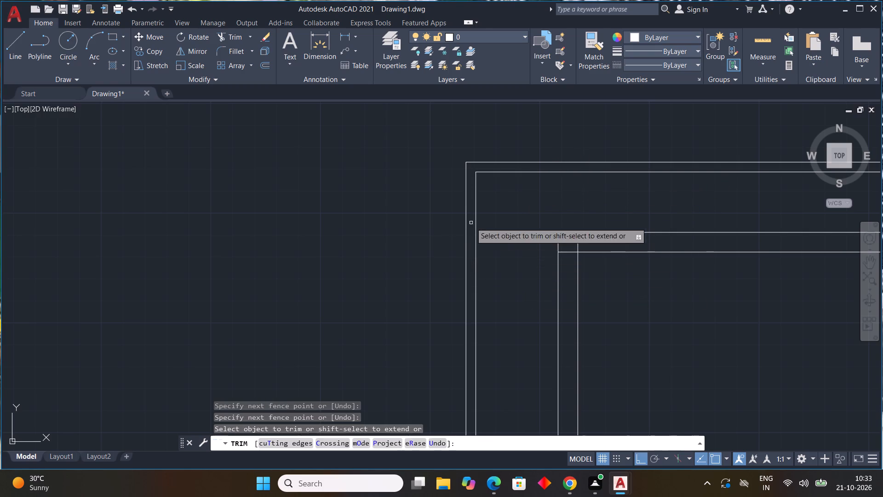
{"action": "left_click_drag", "start_coordinate": [571, 257], "coordinate": [589, 241]}
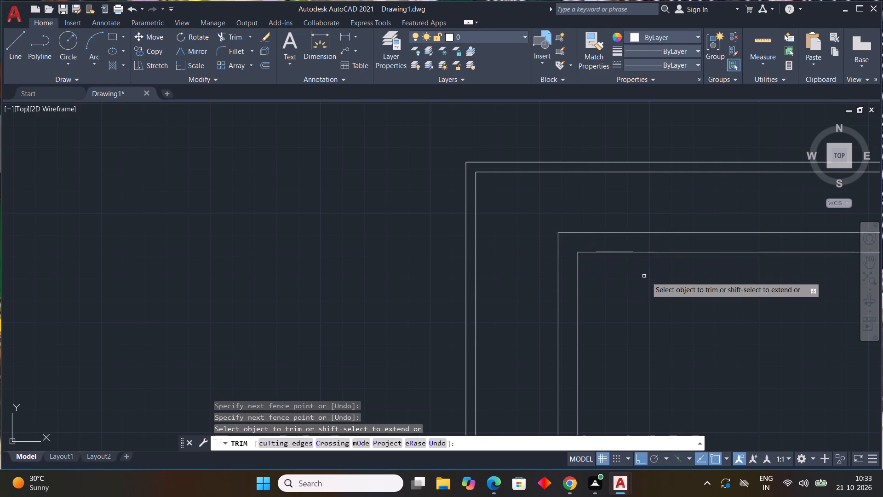
Trim the interior wall lines' overshoots at the northeast corner, including the stubs crossing the outer east wall.
{"action": "scroll", "coordinate": [653, 278], "scroll_direction": "down", "scroll_amount": 3}
{"action": "middle_click_drag", "start_coordinate": [745, 284], "coordinate": [359, 207]}
{"action": "scroll", "coordinate": [405, 195], "scroll_direction": "up", "scroll_amount": 4}
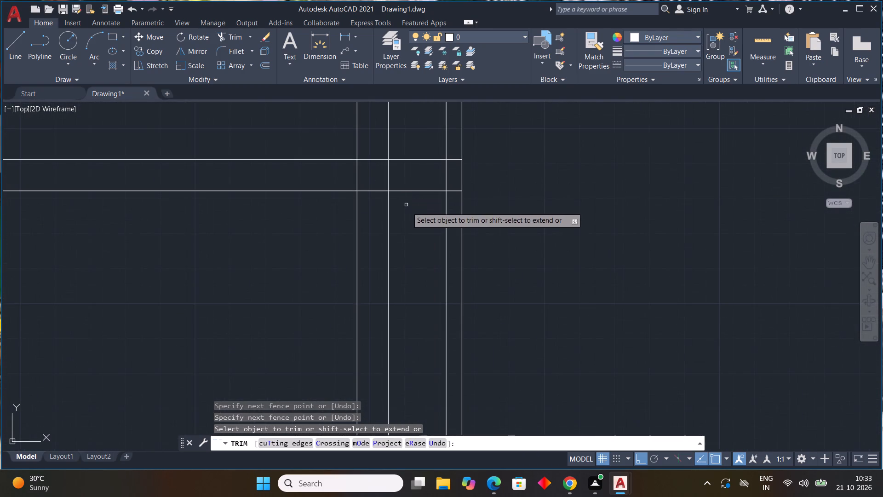
{"action": "left_click_drag", "start_coordinate": [412, 214], "coordinate": [419, 116]}
{"action": "left_click_drag", "start_coordinate": [410, 128], "coordinate": [305, 120]}
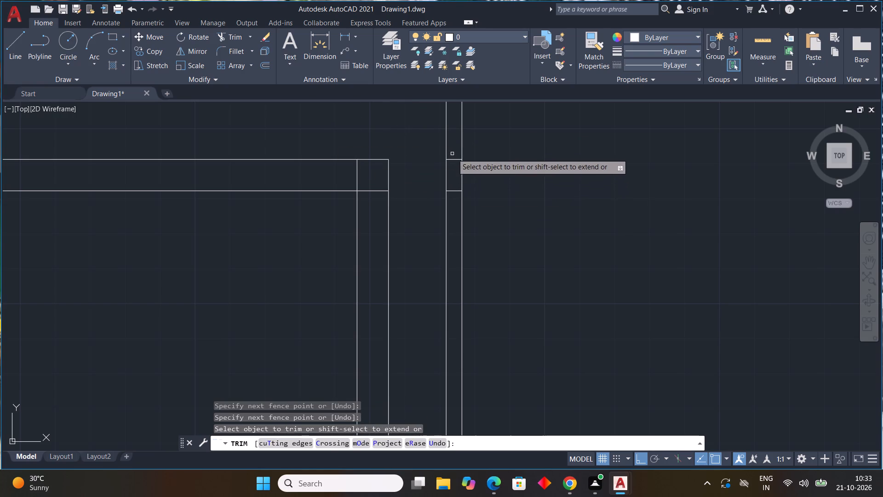
{"action": "left_click_drag", "start_coordinate": [455, 153], "coordinate": [454, 189]}
{"action": "scroll", "coordinate": [504, 197], "scroll_direction": "down", "scroll_amount": 2}
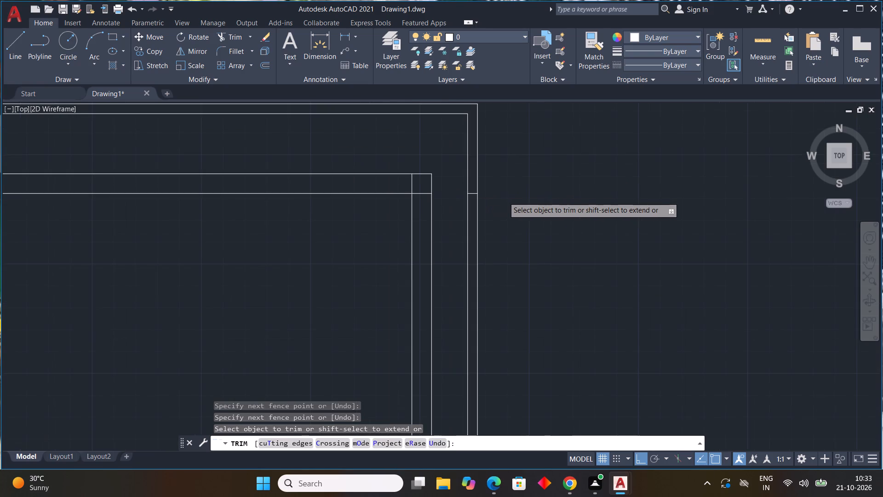
{"action": "middle_click_drag", "start_coordinate": [505, 198], "coordinate": [561, 227]}
{"action": "left_click", "coordinate": [539, 224]}
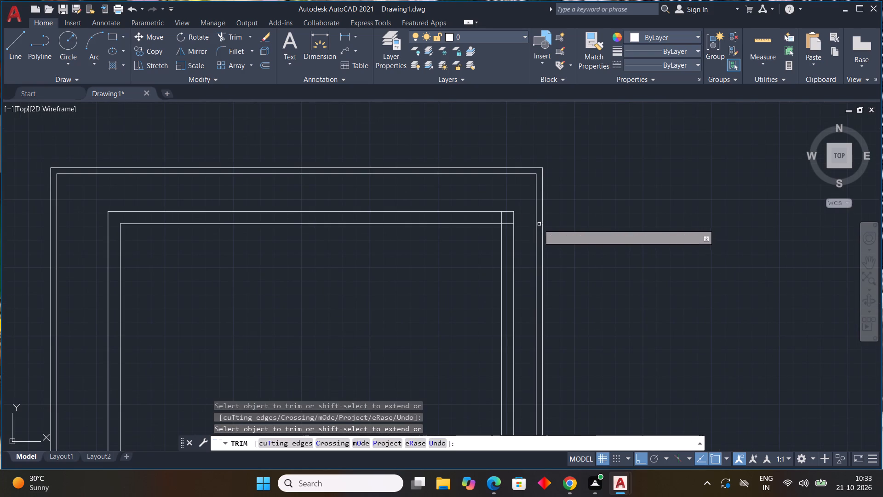
{"action": "scroll", "coordinate": [506, 225], "scroll_direction": "up", "scroll_amount": 4}
{"action": "left_click_drag", "start_coordinate": [506, 226], "coordinate": [435, 164]}
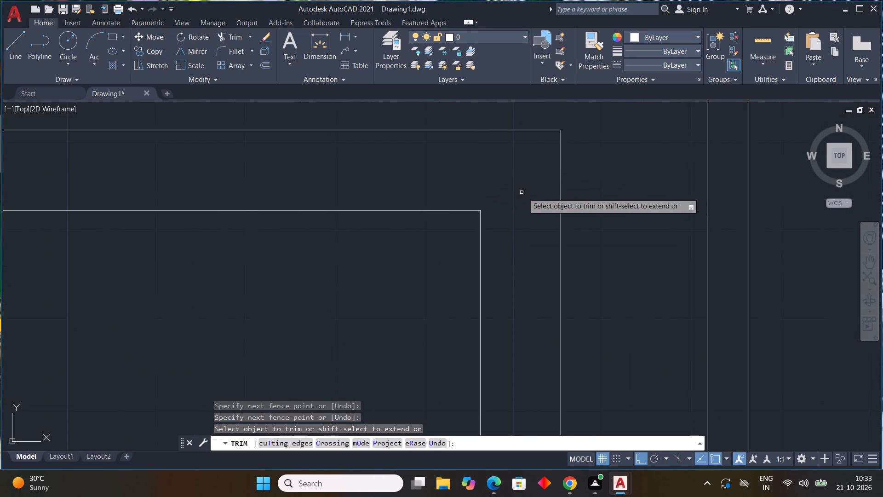
Trim the east interior wall's two line ends that cross the thickness of the outer south wall.
{"action": "scroll", "coordinate": [535, 195], "scroll_direction": "down", "scroll_amount": 3}
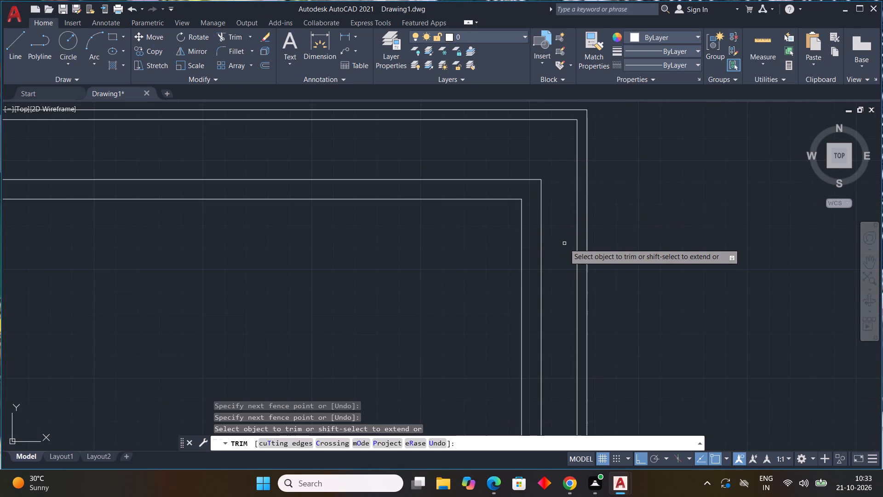
{"action": "scroll", "coordinate": [575, 263], "scroll_direction": "down", "scroll_amount": 3}
{"action": "scroll", "coordinate": [594, 314], "scroll_direction": "down", "scroll_amount": 2}
{"action": "scroll", "coordinate": [579, 376], "scroll_direction": "up", "scroll_amount": 4}
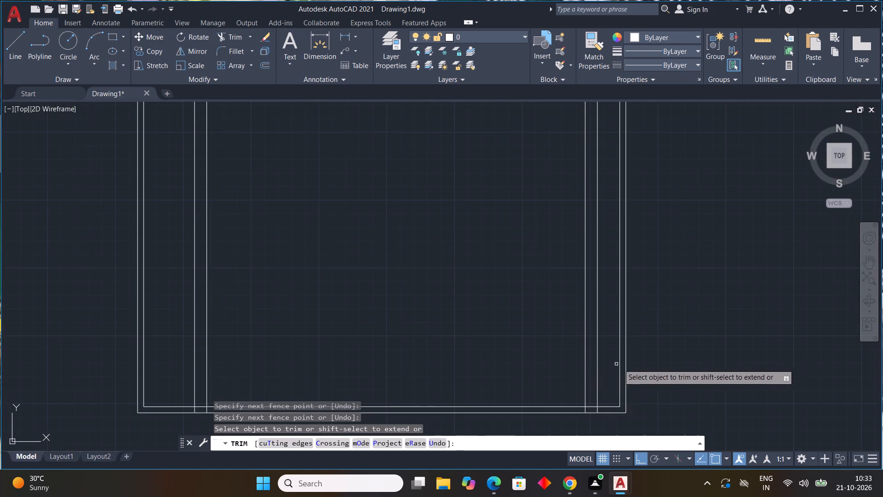
{"action": "scroll", "coordinate": [588, 401], "scroll_direction": "up", "scroll_amount": 2}
{"action": "middle_click_drag", "start_coordinate": [586, 382], "coordinate": [560, 170]}
{"action": "middle_click", "coordinate": [559, 163]}
{"action": "scroll", "coordinate": [598, 212], "scroll_direction": "up", "scroll_amount": 2}
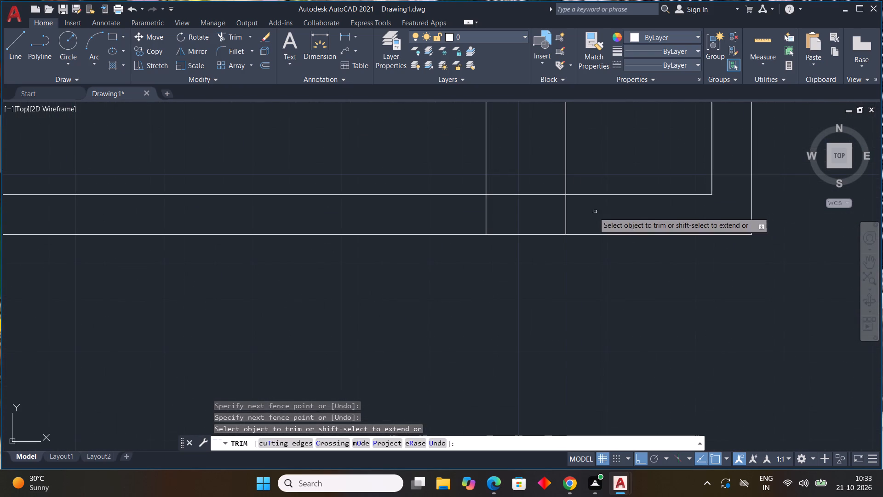
{"action": "left_click_drag", "start_coordinate": [592, 213], "coordinate": [441, 216]}
Trim the west interior wall's two line ends that cross the outer south wall and finish trimming.
{"action": "scroll", "coordinate": [658, 283], "scroll_direction": "down", "scroll_amount": 3}
{"action": "scroll", "coordinate": [204, 238], "scroll_direction": "down", "scroll_amount": 3}
{"action": "scroll", "coordinate": [143, 240], "scroll_direction": "up", "scroll_amount": 2}
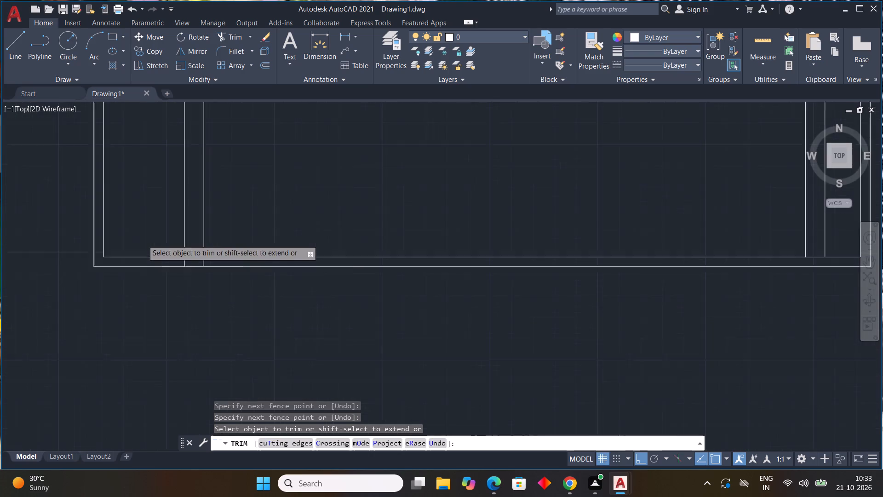
{"action": "scroll", "coordinate": [143, 240], "scroll_direction": "up", "scroll_amount": 3}
{"action": "left_click_drag", "start_coordinate": [214, 303], "coordinate": [310, 299]}
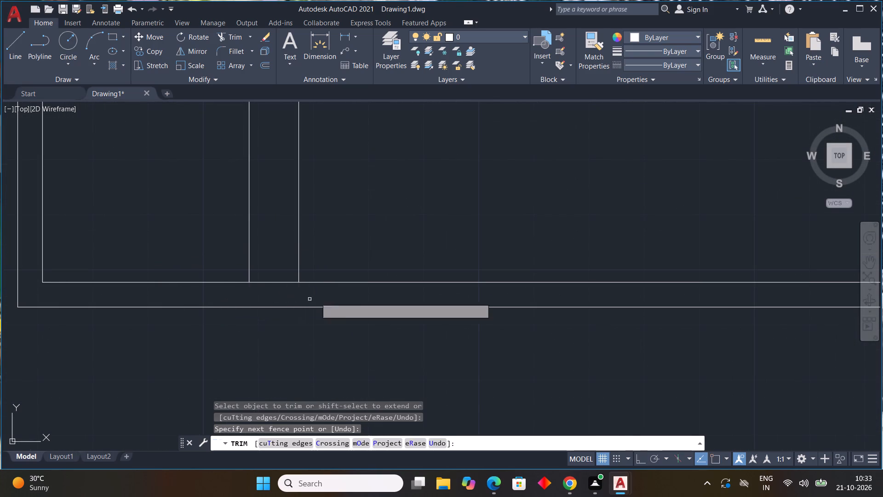
{"action": "scroll", "coordinate": [404, 325], "scroll_direction": "down", "scroll_amount": 4}
{"action": "scroll", "coordinate": [498, 307], "scroll_direction": "down", "scroll_amount": 3}
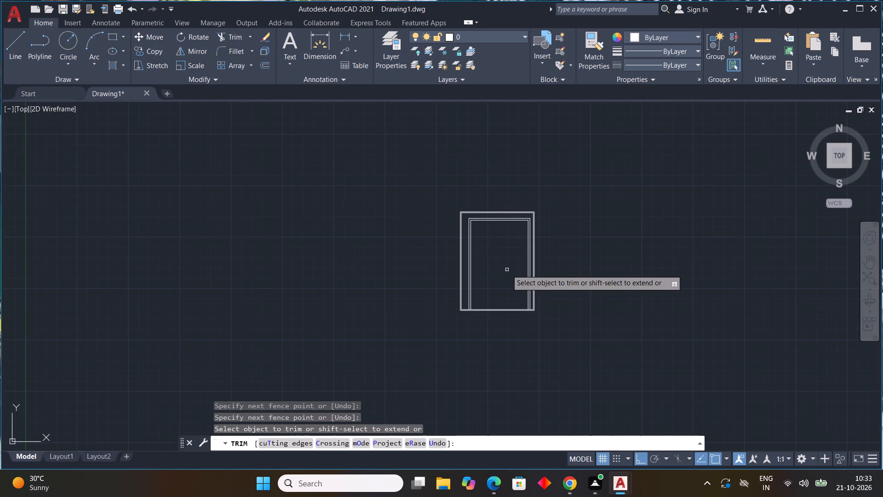
{"action": "key", "text": "Escape"}
{"action": "key", "text": "Escape"}
{"action": "key", "text": "Escape"}
{"action": "key", "text": "Escape"}
{"action": "key", "text": "Escape"}
{"action": "key", "text": "Escape"}
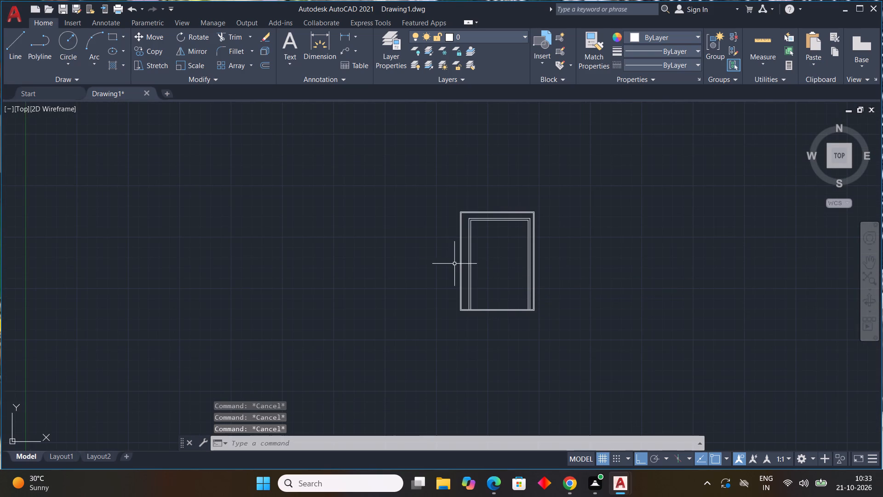
Dimension the horizontal distance from the interior wall's outer northeast corner to the outer east line, placing it just below that corner.
{"action": "scroll", "coordinate": [482, 263], "scroll_direction": "up", "scroll_amount": 1}
{"action": "left_click", "coordinate": [317, 42]}
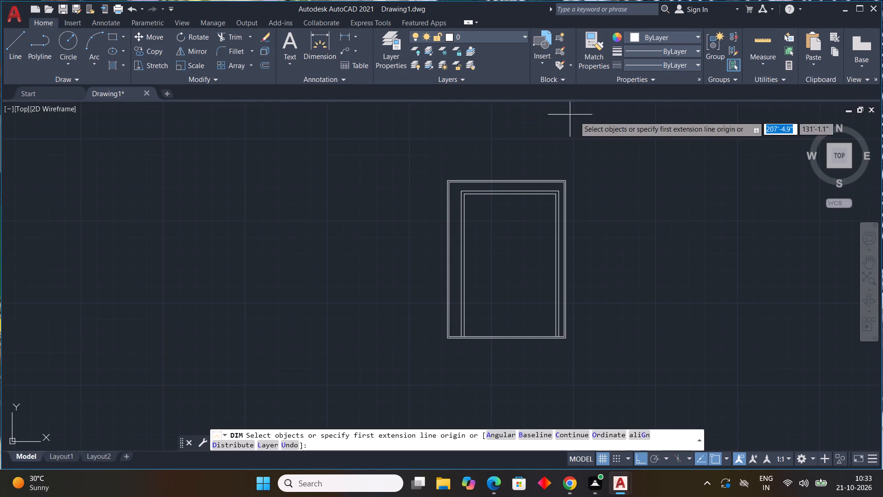
{"action": "scroll", "coordinate": [582, 163], "scroll_direction": "up", "scroll_amount": 4}
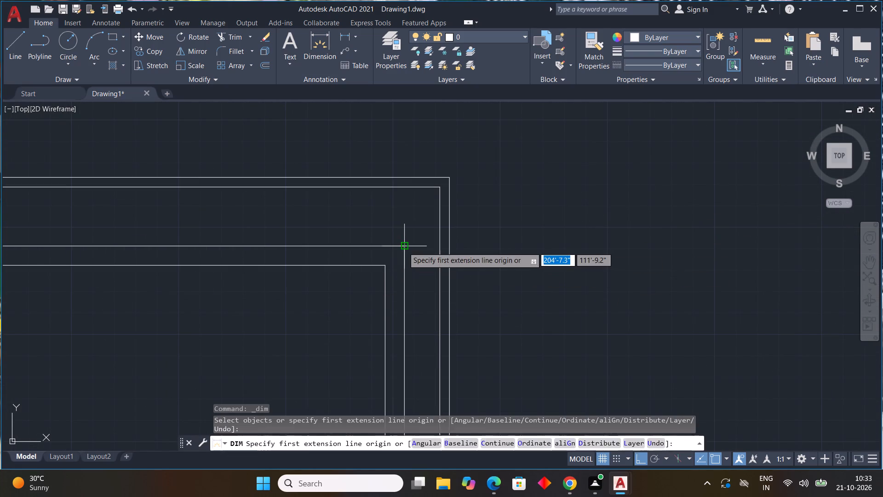
{"action": "left_click", "coordinate": [403, 247]}
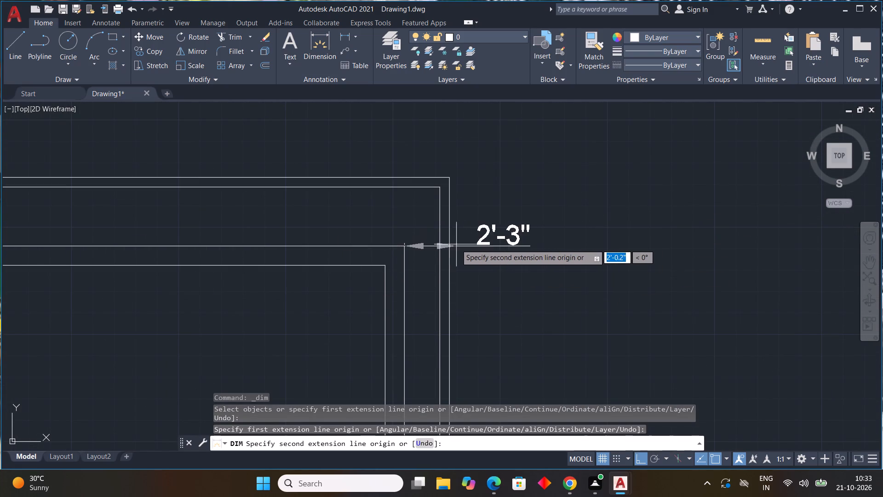
{"action": "scroll", "coordinate": [449, 246], "scroll_direction": "up", "scroll_amount": 3}
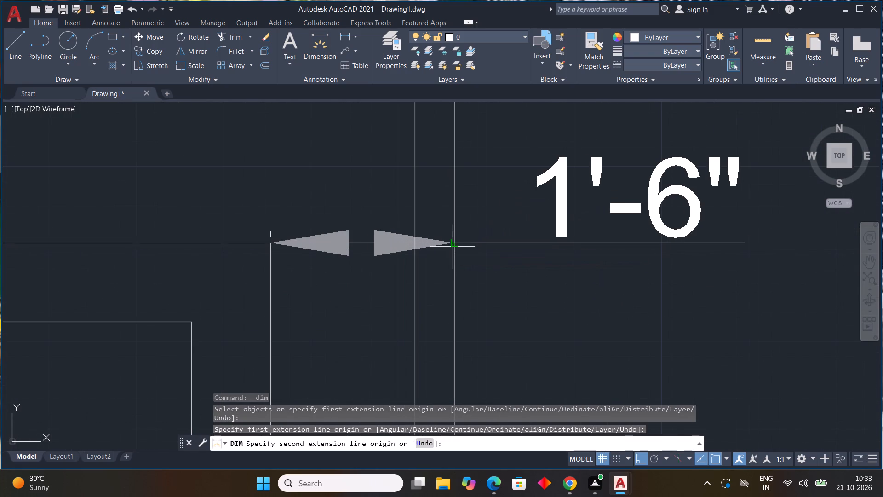
{"action": "left_click", "coordinate": [453, 247]}
{"action": "left_click", "coordinate": [456, 288]}
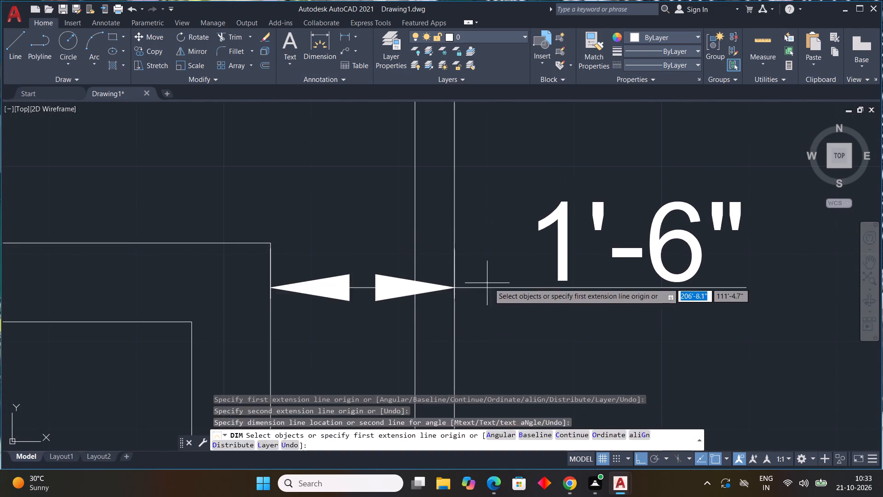
Dimension the vertical distance from the outer northwest corner to the interior north wall's outer line, placing it just east of the interior corner.
{"action": "scroll", "coordinate": [490, 283], "scroll_direction": "down", "scroll_amount": 4}
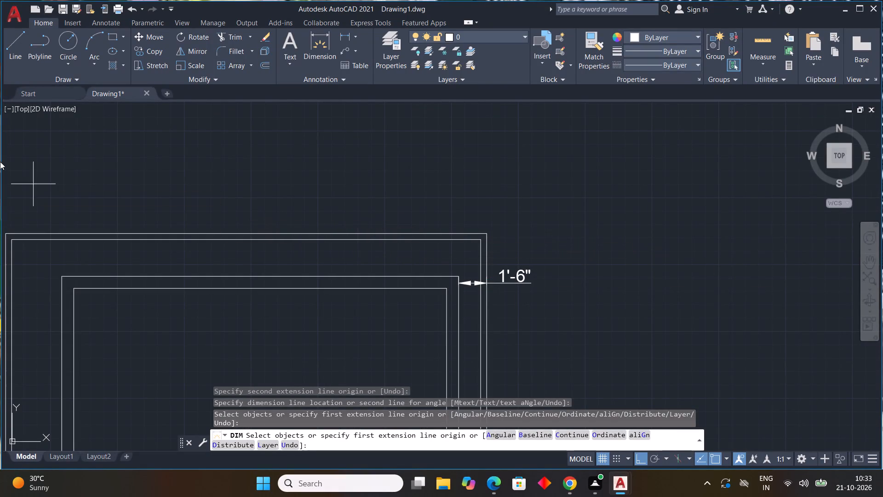
{"action": "middle_click_drag", "start_coordinate": [93, 234], "coordinate": [321, 222]}
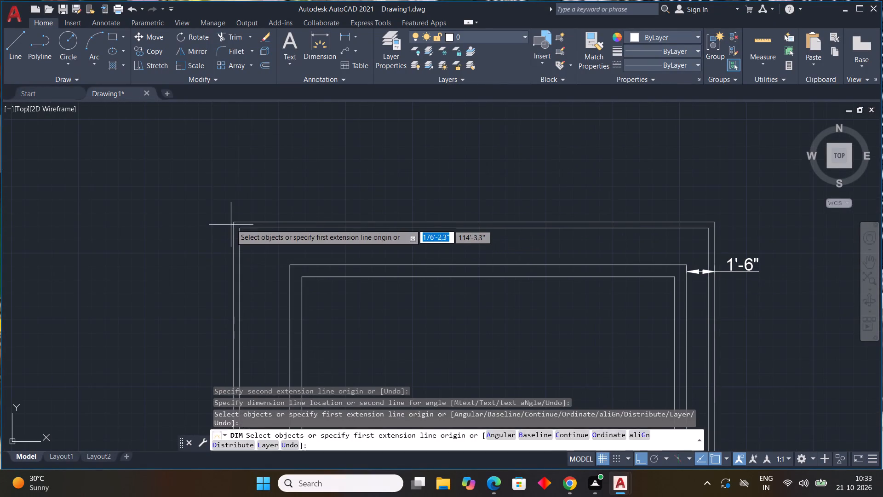
{"action": "left_click", "coordinate": [236, 221]}
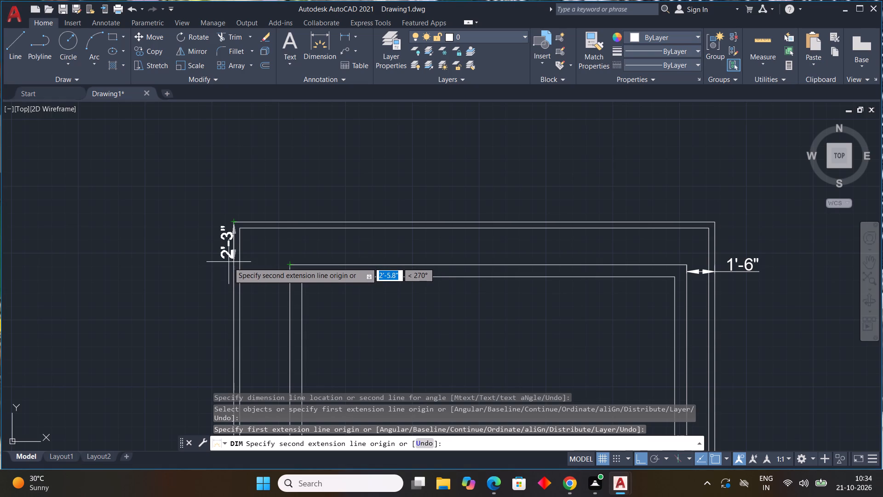
{"action": "left_click", "coordinate": [228, 265]}
{"action": "left_click", "coordinate": [331, 264]}
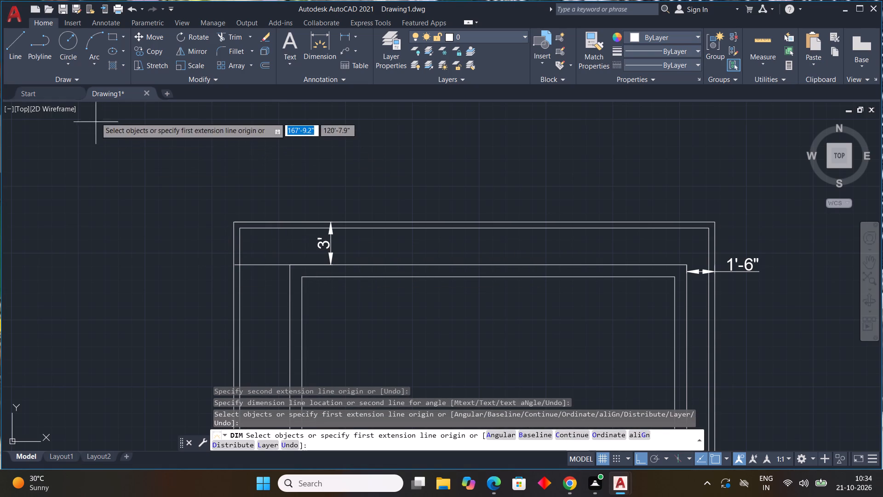
Dimension the horizontal distance from the interior wall's outer northwest corner to the outer west line, placing it just below that corner.
{"action": "left_click", "coordinate": [311, 53]}
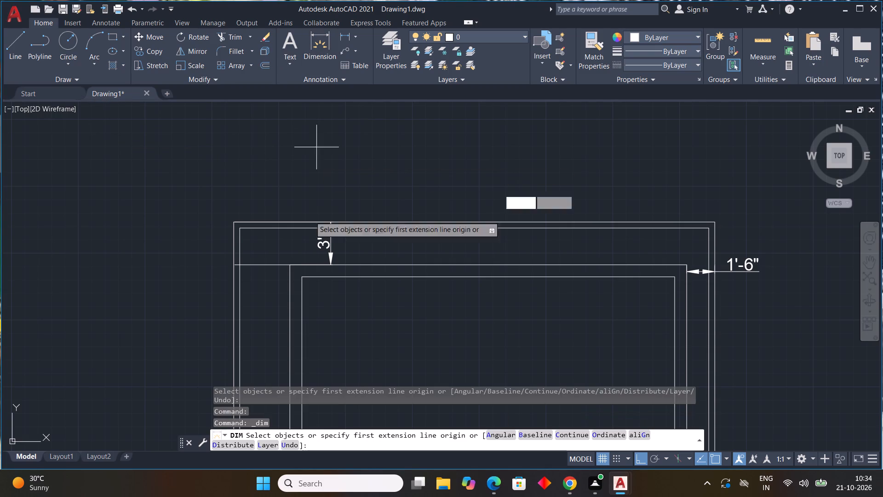
{"action": "scroll", "coordinate": [290, 271], "scroll_direction": "up", "scroll_amount": 1}
{"action": "left_click", "coordinate": [291, 264]}
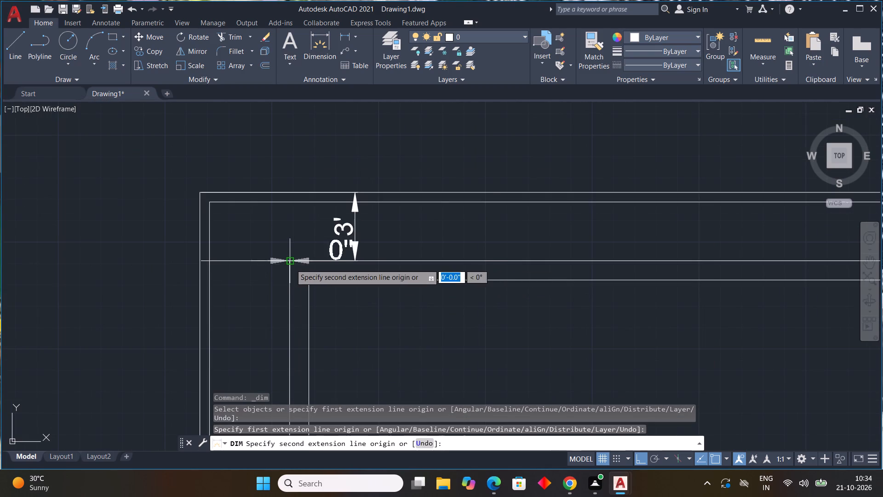
{"action": "left_click", "coordinate": [199, 265]}
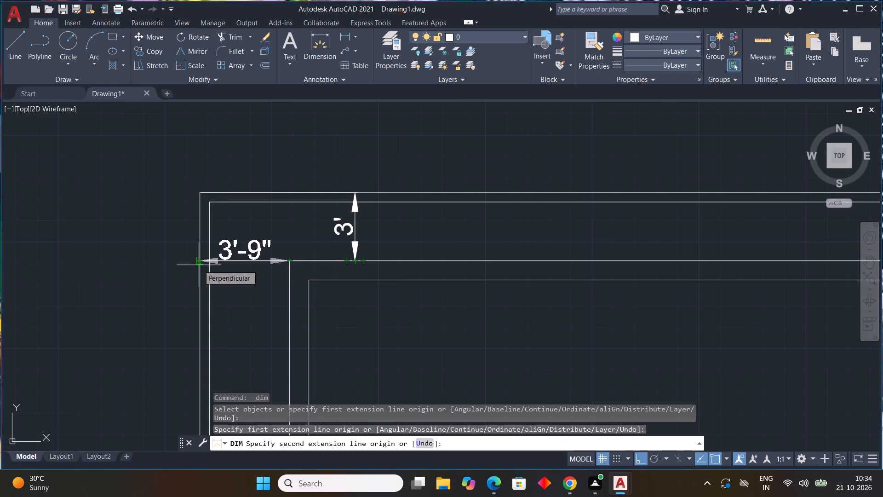
{"action": "left_click", "coordinate": [204, 296]}
{"action": "middle_click_drag", "start_coordinate": [297, 248], "coordinate": [290, 283]}
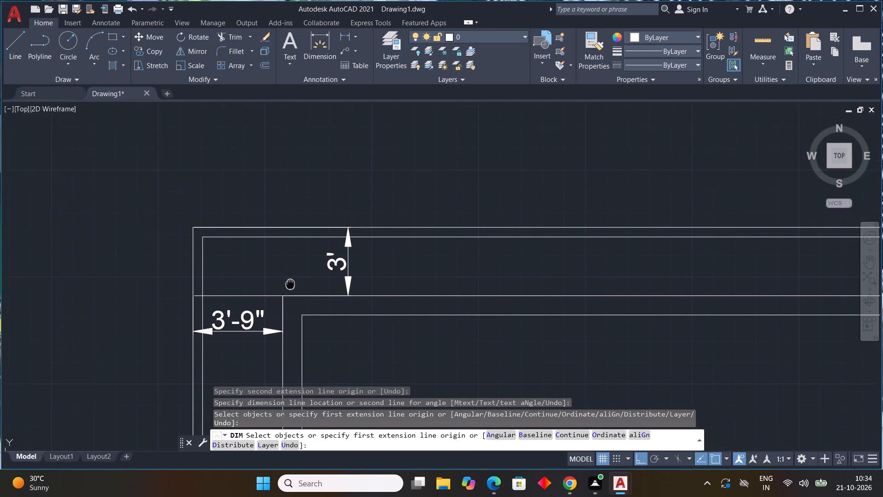
{"action": "middle_click_drag", "start_coordinate": [290, 283], "coordinate": [260, 280]}
{"action": "key", "text": "Escape"}
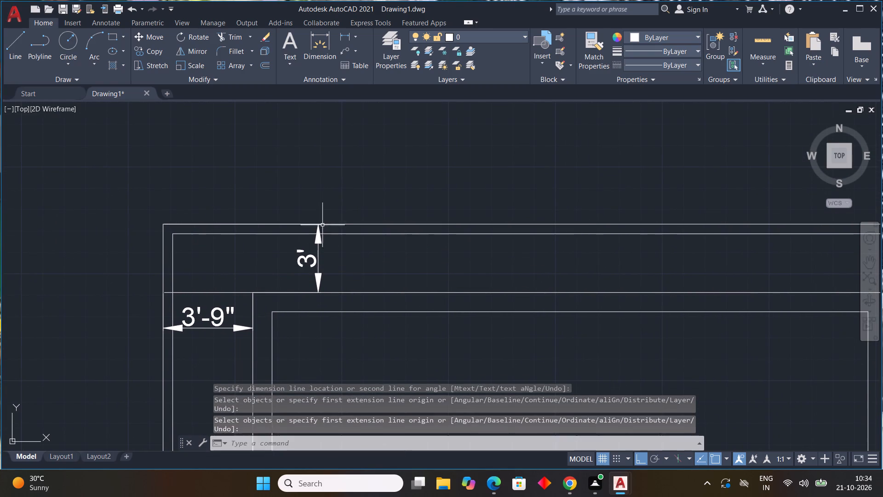
Override the text of the vertical dimension between the outer north wall and the interior wall with 2'8".
{"action": "double_click", "coordinate": [302, 264]}
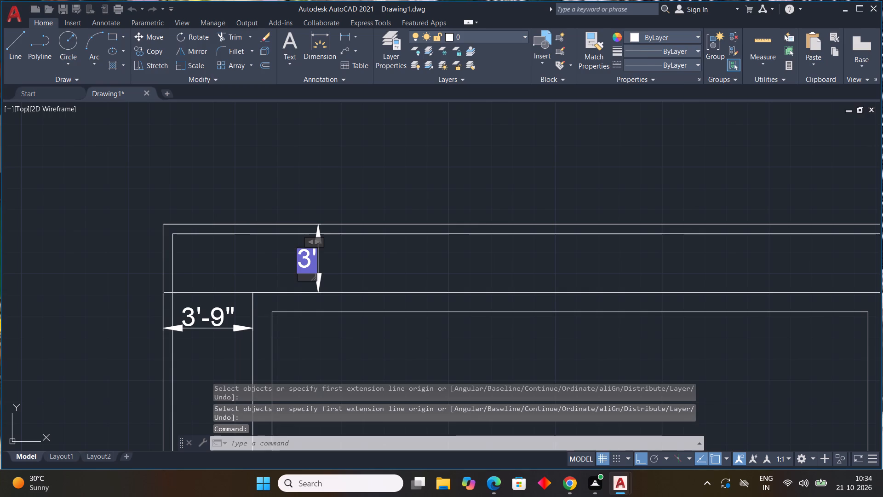
{"action": "key", "text": "Delete"}
{"action": "key", "text": "2"}
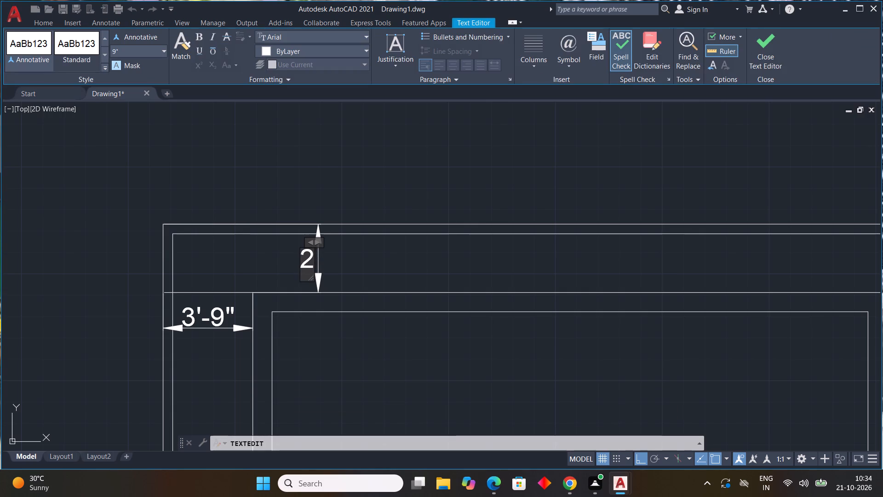
{"action": "key", "text": "apostrophe"}
{"action": "key", "text": "8"}
{"action": "key", "text": "apostrophe"}
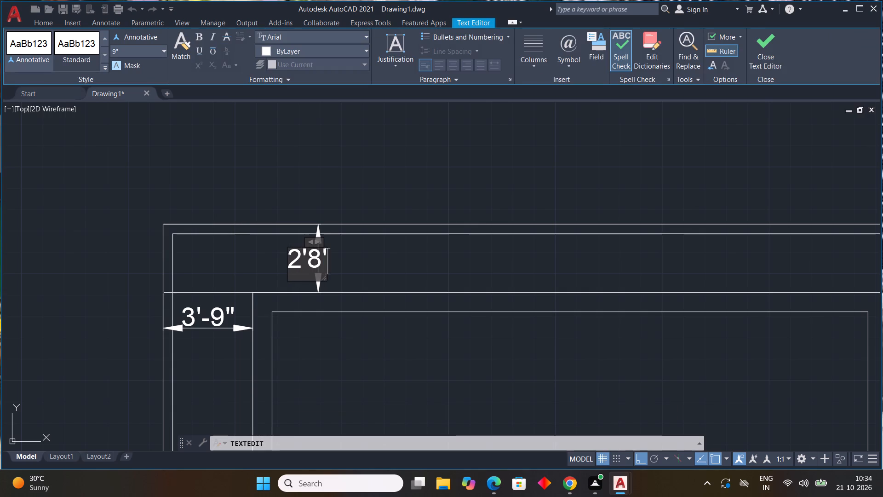
{"action": "key", "text": "Return"}
{"action": "left_click", "coordinate": [339, 256]}
{"action": "key", "text": "BackSpace"}
{"action": "key", "text": "shift+quotedbl"}
{"action": "key", "text": "Return"}
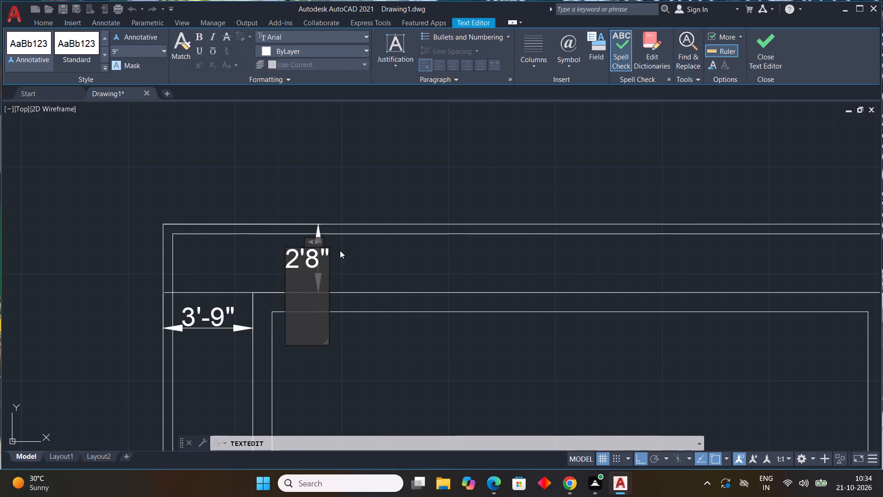
{"action": "left_click", "coordinate": [241, 213]}
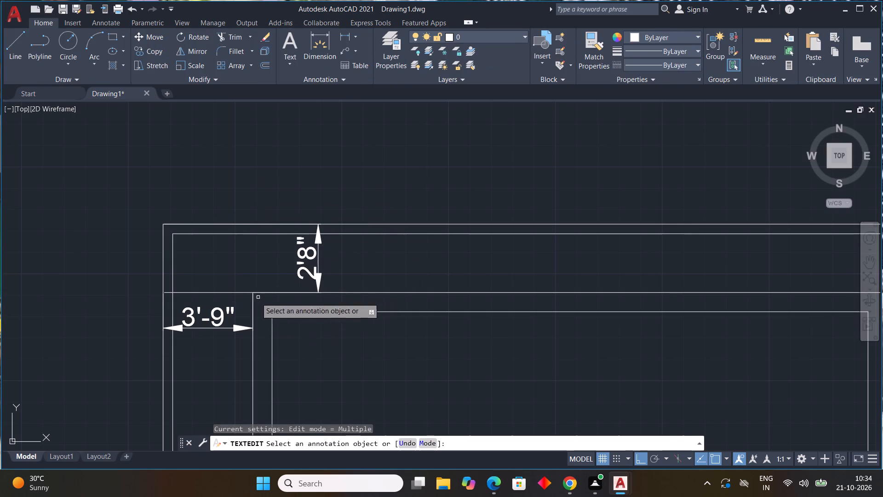
{"action": "key", "text": "Escape"}
{"action": "key", "text": "Escape"}
{"action": "key", "text": "Escape"}
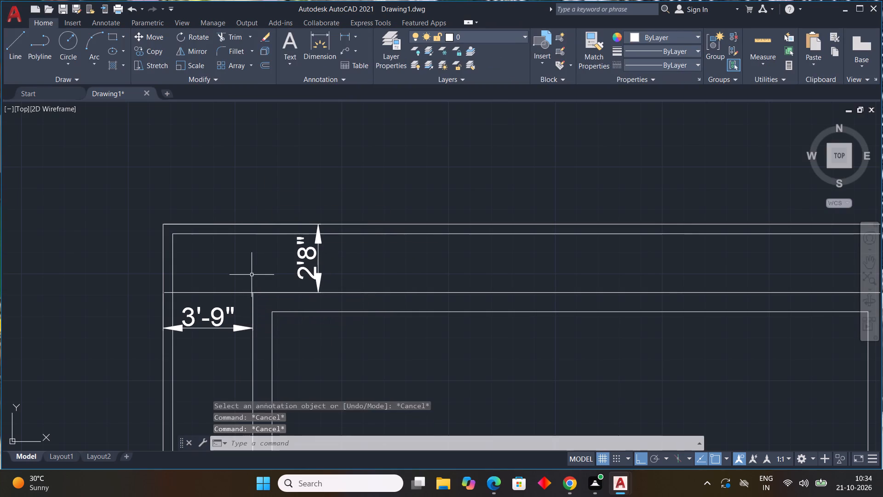
{"action": "key", "text": "Escape"}
Override the text of the horizontal dimension between the outer west wall and the interior wall with 3'6".
{"action": "double_click", "coordinate": [224, 311]}
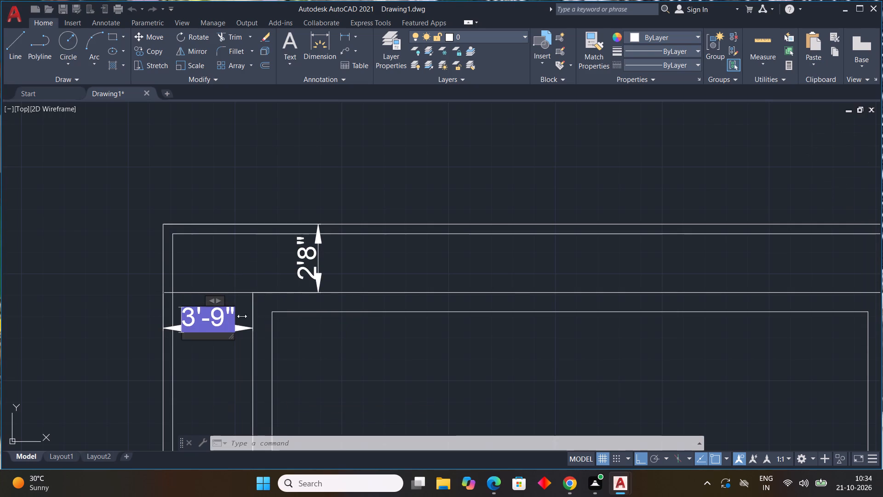
{"action": "left_click", "coordinate": [233, 324]}
{"action": "left_click", "coordinate": [225, 324]}
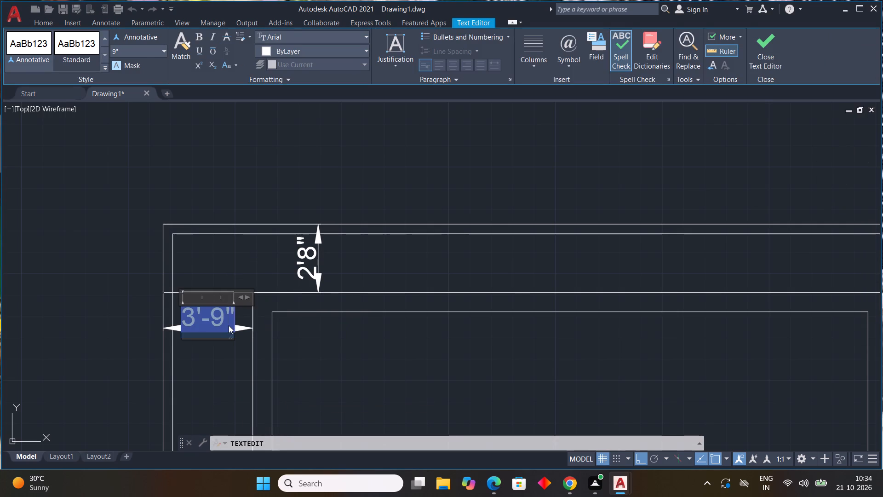
{"action": "key", "text": "Delete"}
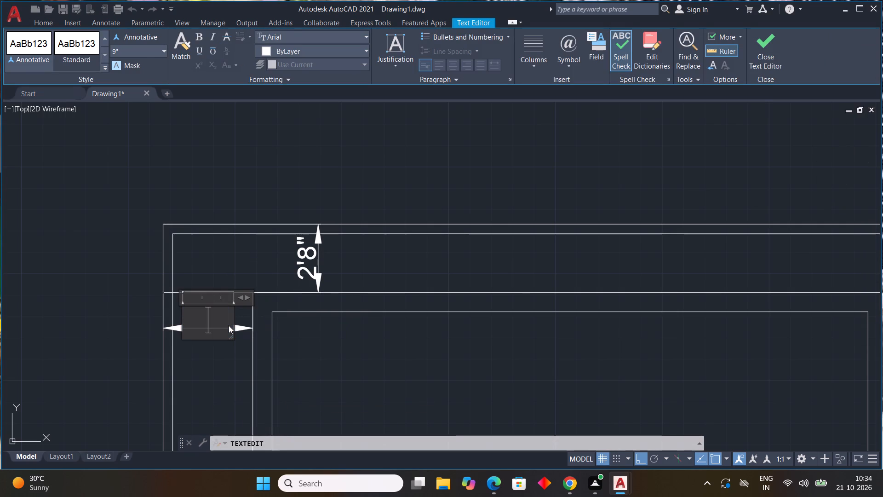
{"action": "type", "text": "3'6\""}
{"action": "key", "text": "Return"}
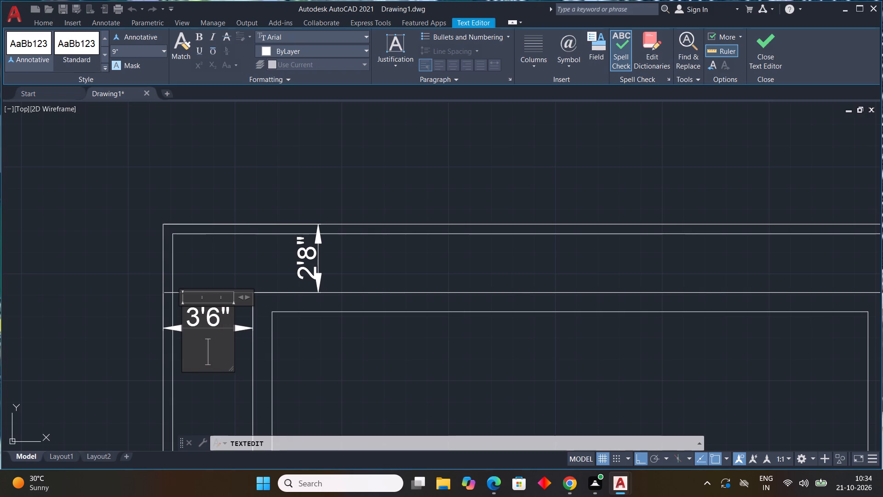
{"action": "left_click", "coordinate": [144, 271]}
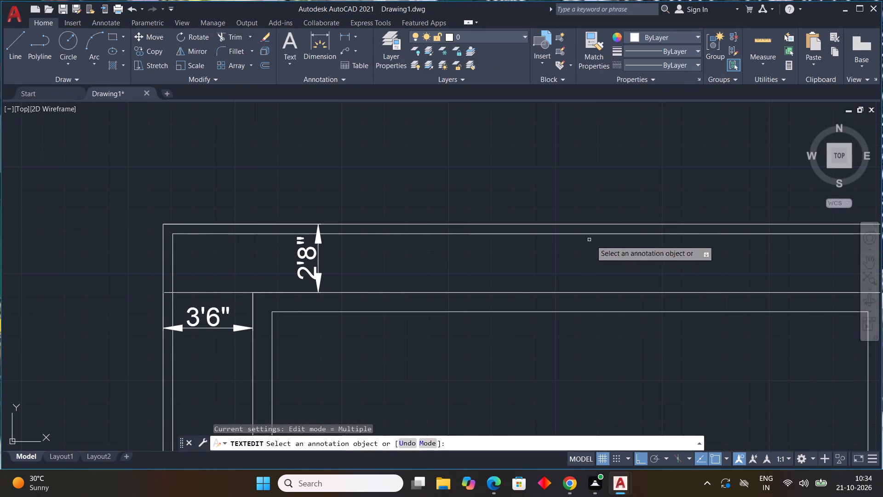
{"action": "scroll", "coordinate": [594, 303], "scroll_direction": "down", "scroll_amount": 3}
{"action": "key", "text": "Escape"}
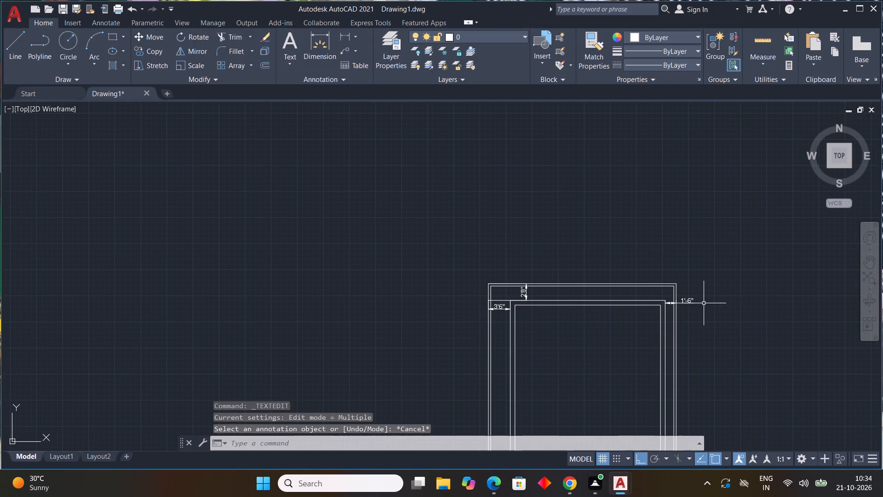
{"action": "key", "text": "Escape"}
{"action": "key", "text": "Escape"}
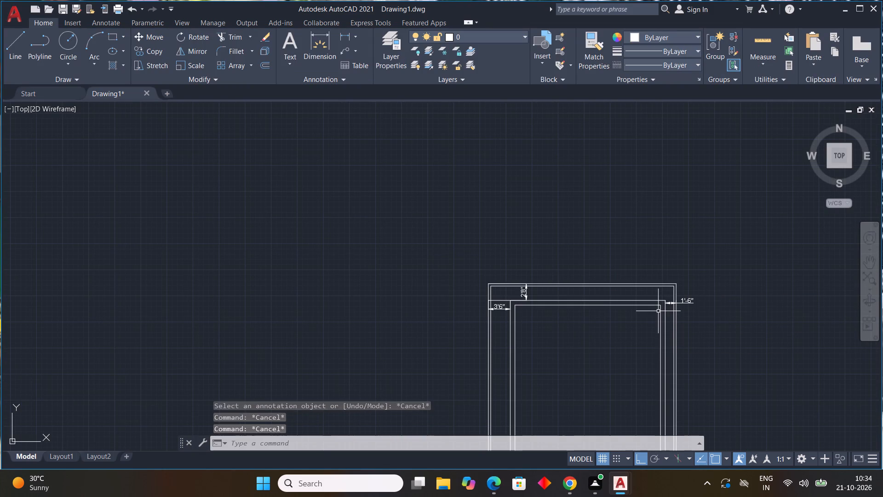
{"action": "key", "text": "Escape"}
{"action": "key", "text": "Escape"}
{"action": "key", "text": "Escape"}
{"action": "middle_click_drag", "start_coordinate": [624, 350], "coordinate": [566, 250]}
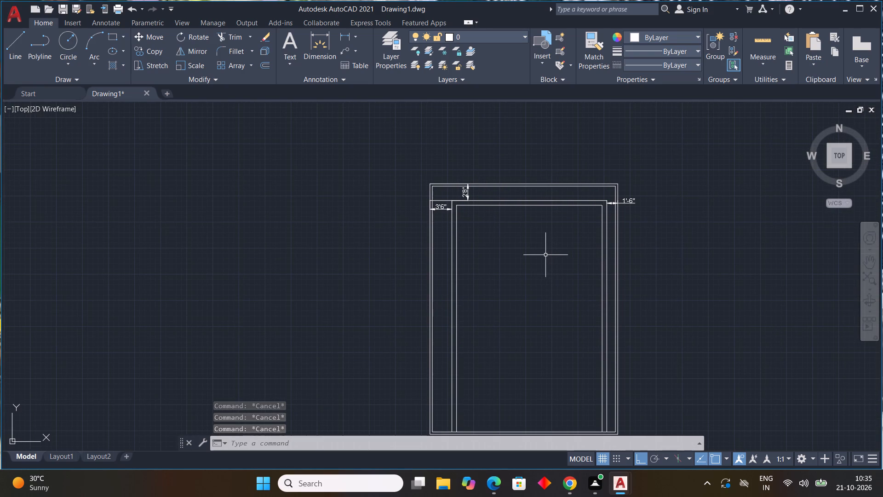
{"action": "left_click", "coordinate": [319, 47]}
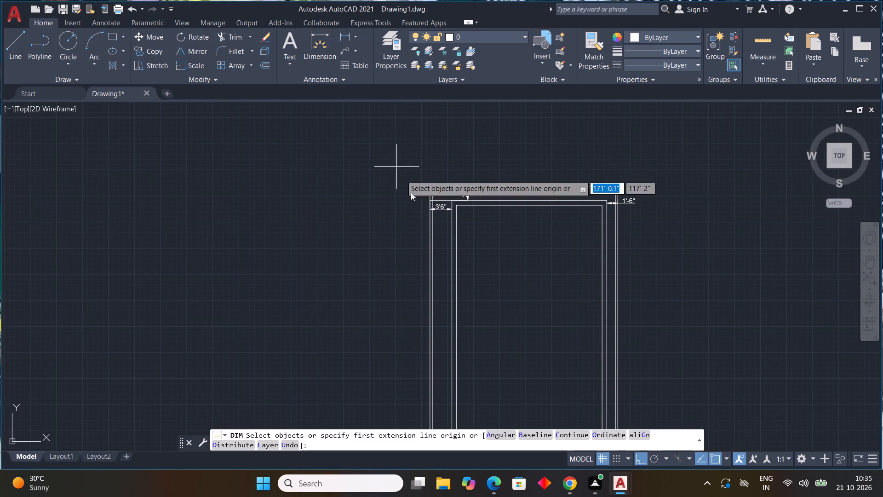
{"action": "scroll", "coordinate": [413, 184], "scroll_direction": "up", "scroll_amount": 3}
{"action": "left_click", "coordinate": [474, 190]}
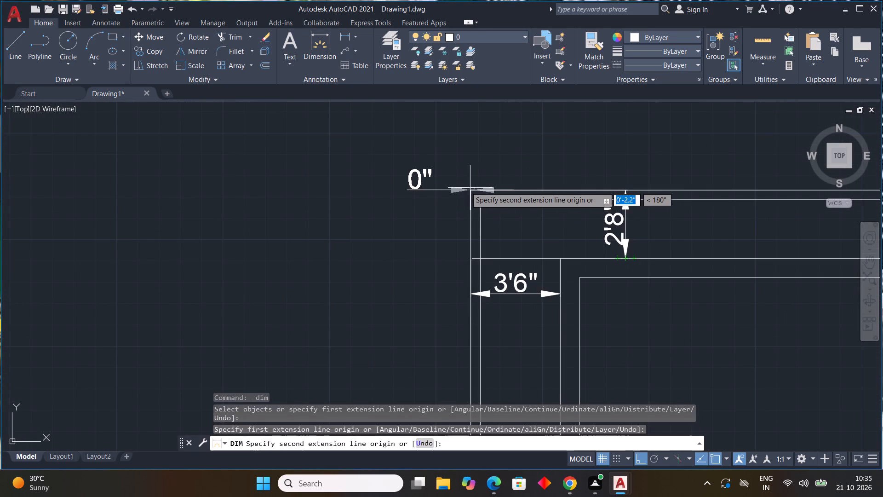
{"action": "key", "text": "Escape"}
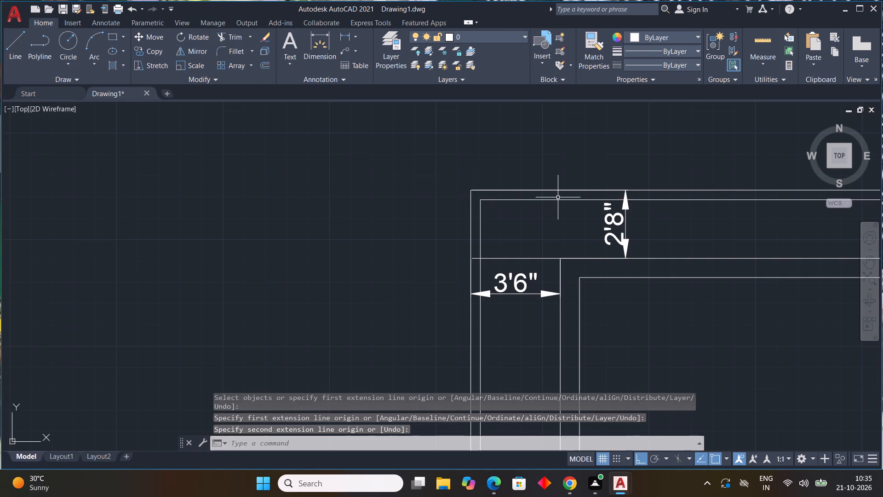
Dimension the plan's overall width between the outer northwest and northeast corners, placing the dimension above the north wall.
{"action": "left_click", "coordinate": [317, 54]}
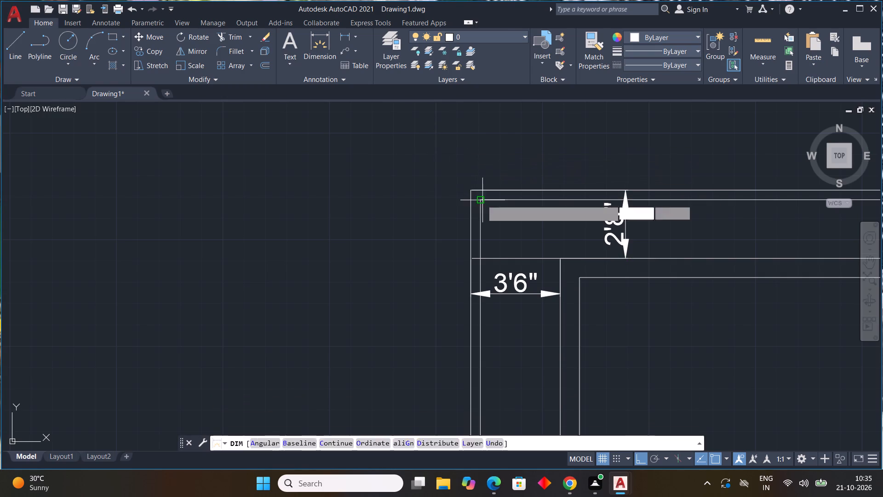
{"action": "left_click", "coordinate": [471, 189]}
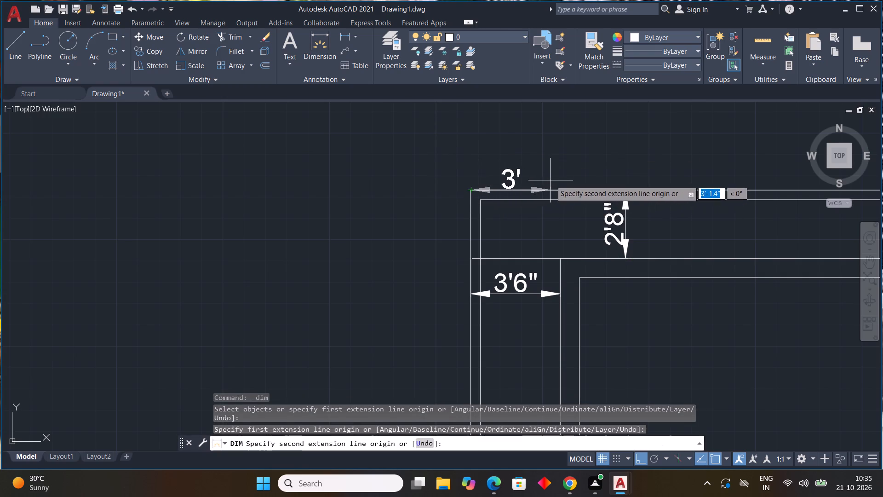
{"action": "scroll", "coordinate": [550, 180], "scroll_direction": "down", "scroll_amount": 2}
{"action": "middle_click_drag", "start_coordinate": [509, 155], "coordinate": [165, 149]}
{"action": "scroll", "coordinate": [470, 178], "scroll_direction": "up", "scroll_amount": 3}
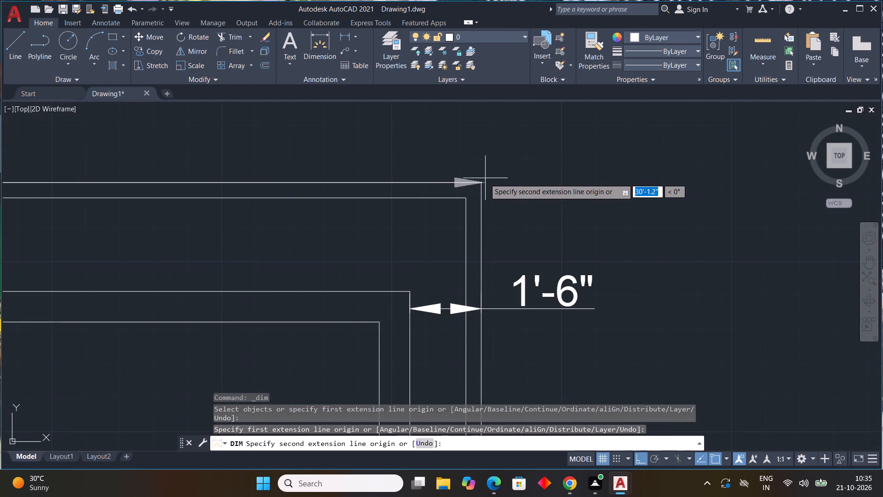
{"action": "left_click", "coordinate": [479, 183]}
{"action": "scroll", "coordinate": [486, 156], "scroll_direction": "down", "scroll_amount": 2}
{"action": "middle_click_drag", "start_coordinate": [485, 156], "coordinate": [568, 198]}
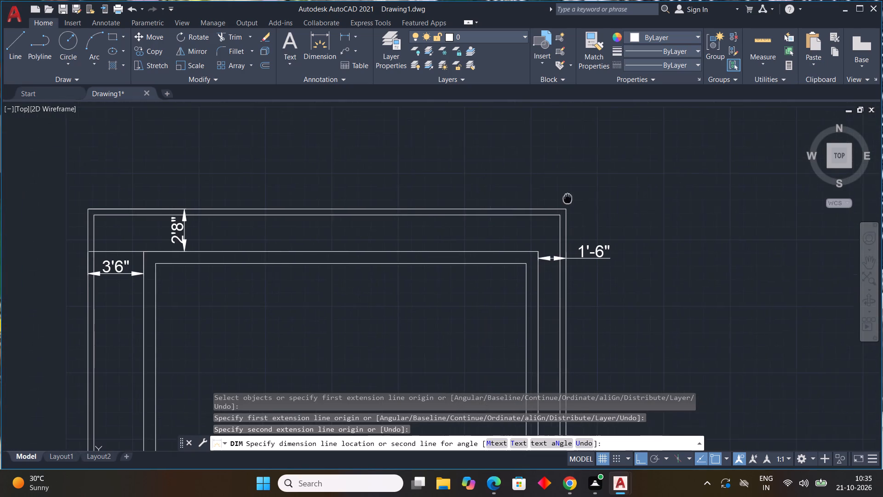
{"action": "middle_click_drag", "start_coordinate": [568, 198], "coordinate": [575, 194]}
{"action": "left_click", "coordinate": [565, 174]}
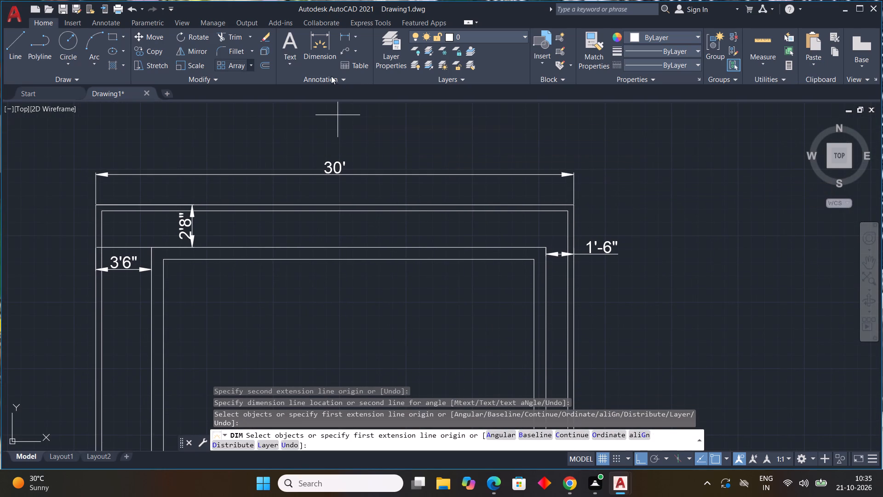
Dimension the plan's overall height between the outer northwest and southwest corners, placing the dimension west of the outer west wall.
{"action": "left_click", "coordinate": [321, 61]}
{"action": "middle_click_drag", "start_coordinate": [349, 202], "coordinate": [467, 106]}
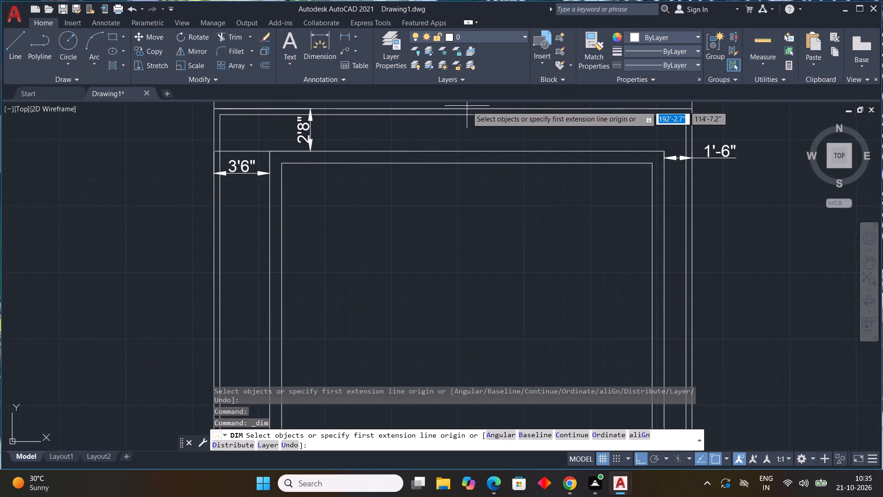
{"action": "scroll", "coordinate": [406, 133], "scroll_direction": "down", "scroll_amount": 1}
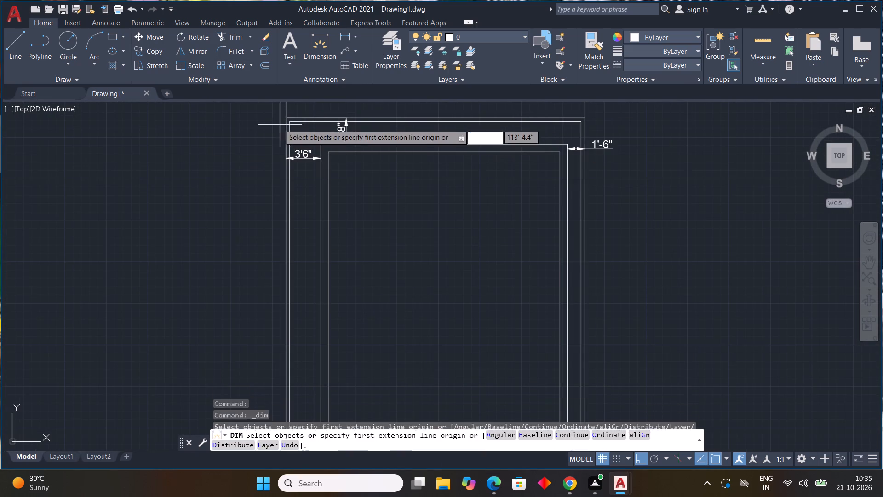
{"action": "left_click", "coordinate": [287, 118]}
{"action": "scroll", "coordinate": [311, 206], "scroll_direction": "down", "scroll_amount": 1}
{"action": "middle_click_drag", "start_coordinate": [309, 199], "coordinate": [320, 128]}
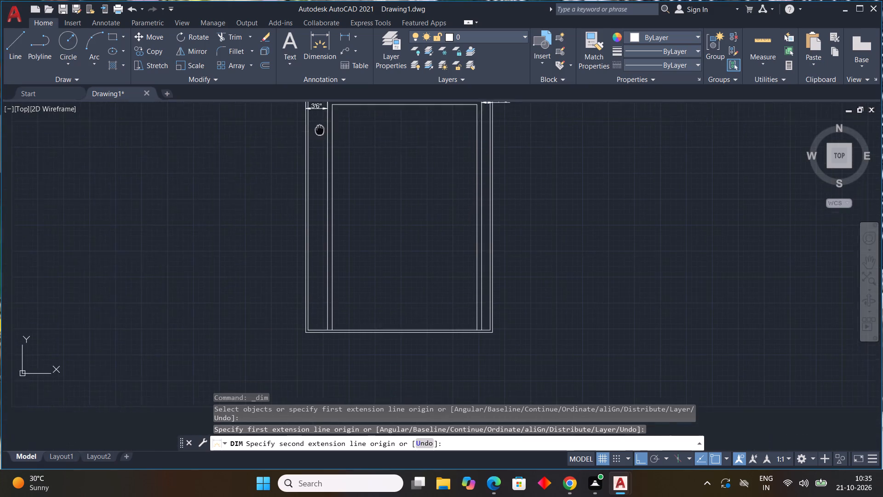
{"action": "middle_click_drag", "start_coordinate": [320, 128], "coordinate": [323, 119]}
{"action": "scroll", "coordinate": [303, 318], "scroll_direction": "up", "scroll_amount": 3}
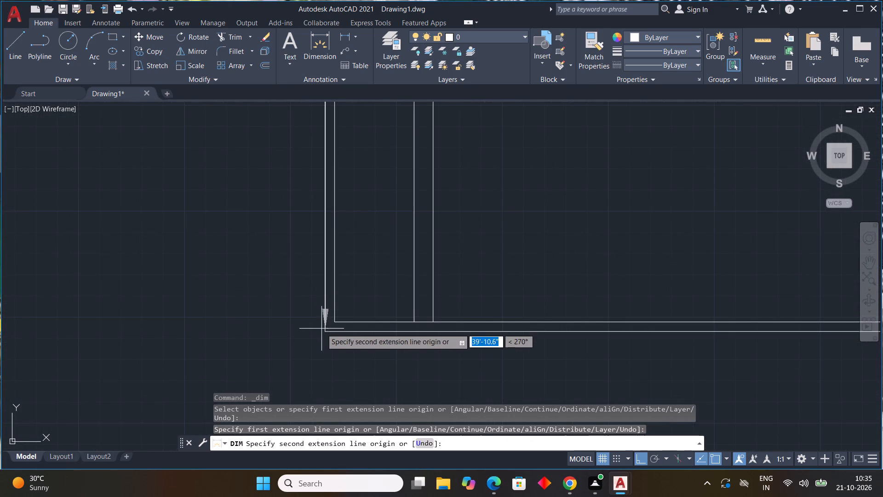
{"action": "left_click", "coordinate": [328, 333]}
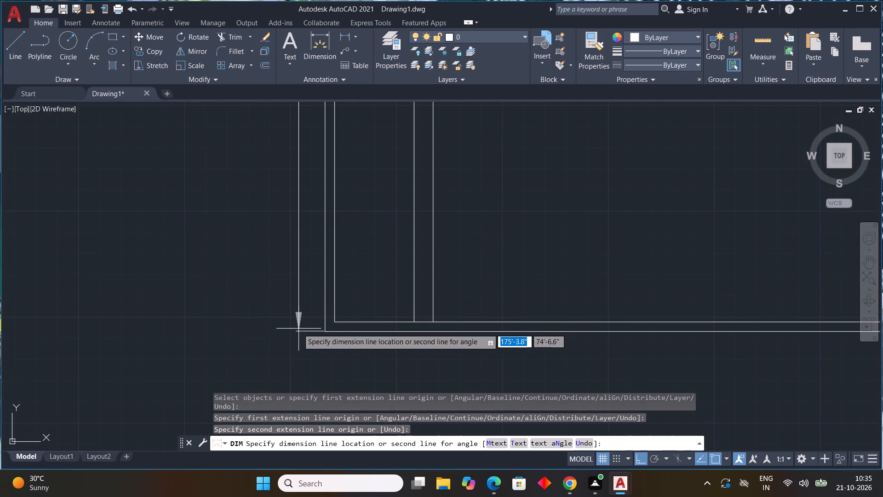
{"action": "scroll", "coordinate": [299, 327], "scroll_direction": "down", "scroll_amount": 2}
{"action": "middle_click_drag", "start_coordinate": [303, 327], "coordinate": [309, 333]}
{"action": "left_click", "coordinate": [301, 328]}
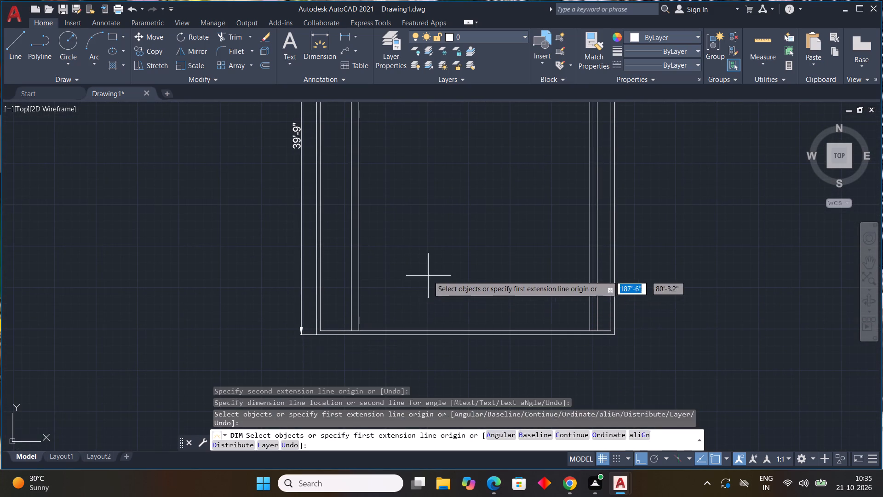
{"action": "key", "text": "Escape"}
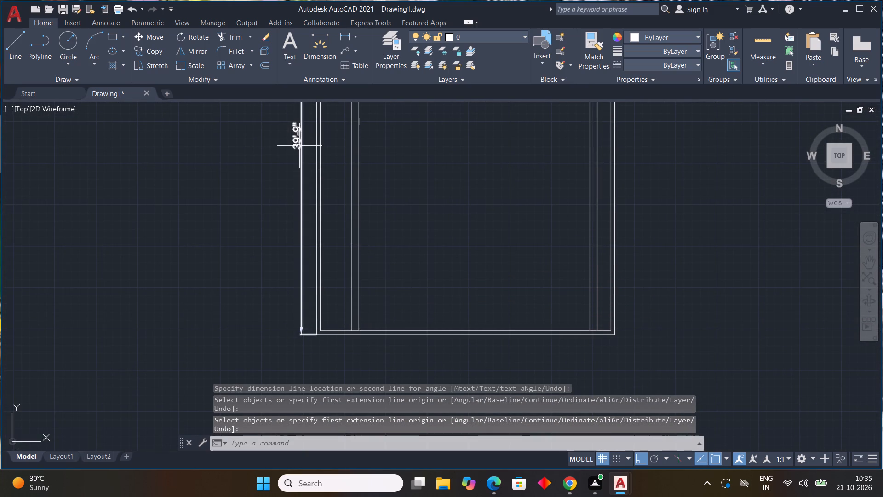
Override the text of the overall height dimension with 40'.
{"action": "double_click", "coordinate": [298, 144]}
{"action": "key", "text": "Delete"}
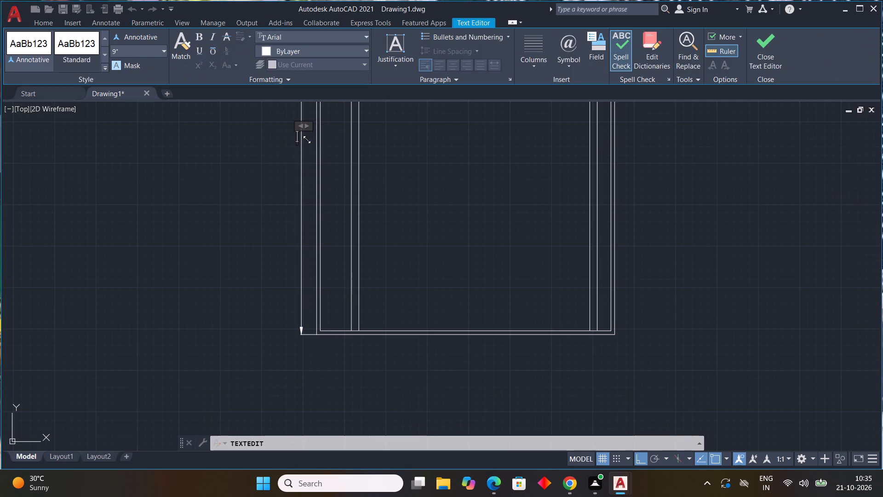
{"action": "type", "text": "40'"}
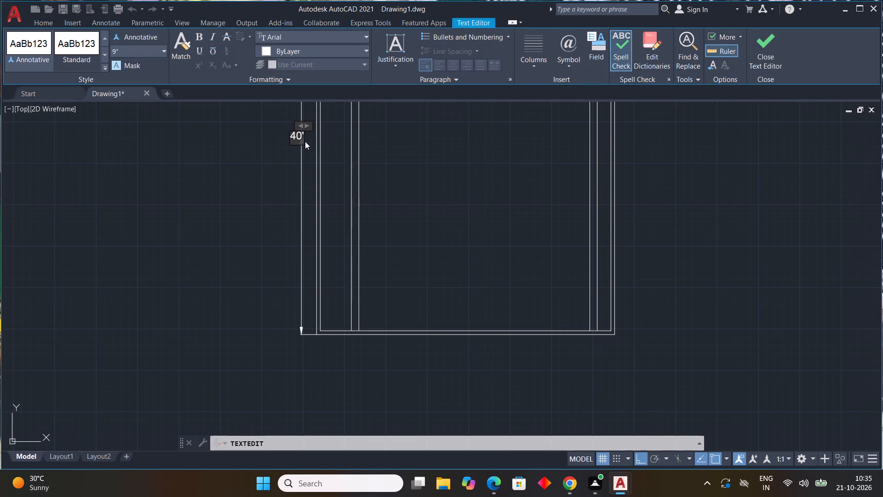
{"action": "key", "text": "Return"}
{"action": "left_click_drag", "start_coordinate": [223, 192], "coordinate": [233, 197]}
{"action": "scroll", "coordinate": [373, 182], "scroll_direction": "down", "scroll_amount": 3}
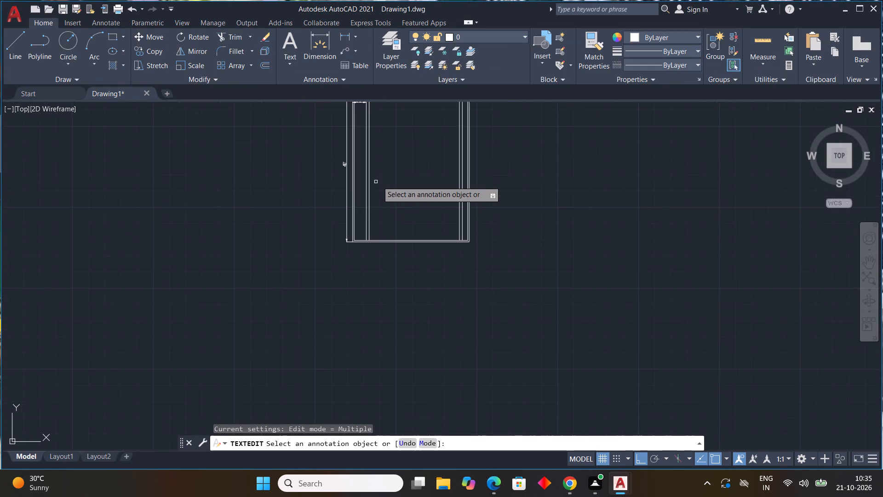
{"action": "key", "text": "Escape"}
{"action": "key", "text": "Escape"}
{"action": "key", "text": "Escape"}
{"action": "key", "text": "Escape"}
{"action": "key", "text": "Escape"}
{"action": "key", "text": "Escape"}
{"action": "key", "text": "Escape"}
{"action": "key", "text": "Escape"}
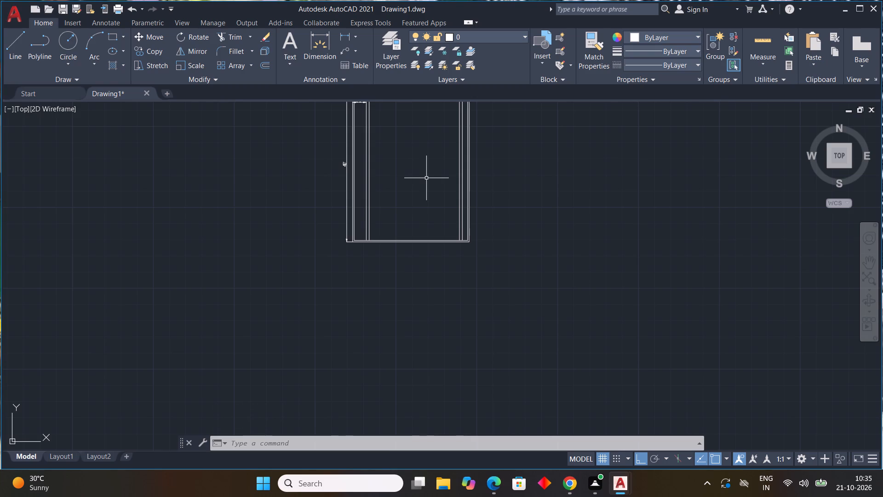
Offset the interior wall's inner west line 10'6" to the east to start a vertical partition.
{"action": "type", "text": "OFF"}
{"action": "key", "text": "space"}
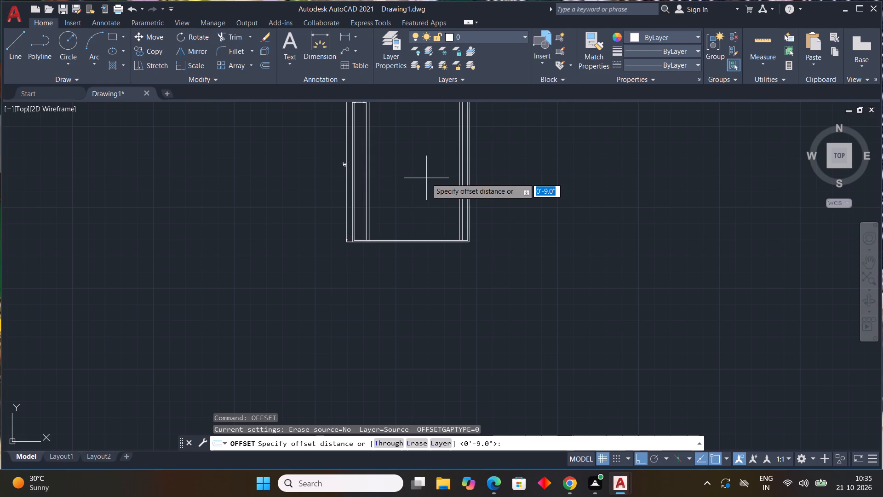
{"action": "type", "text": "10'"}
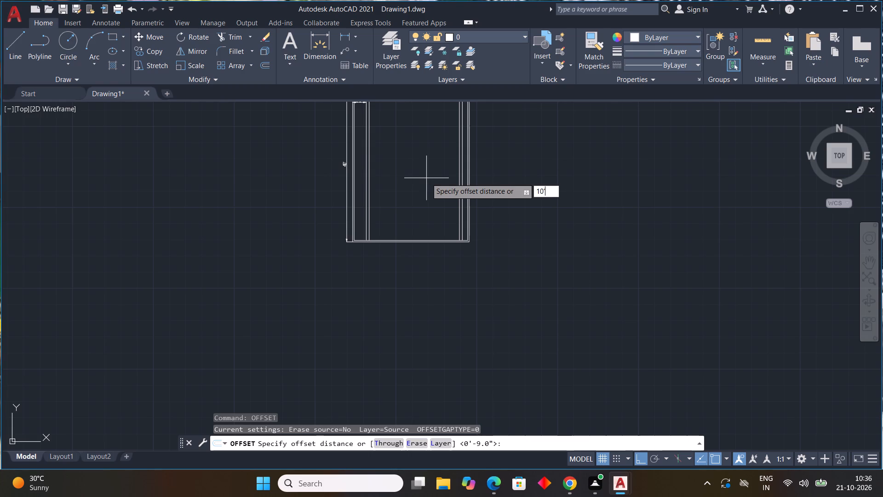
{"action": "key", "text": "6"}
{"action": "key", "text": "apostrophe"}
{"action": "key", "text": "BackSpace"}
{"action": "key", "text": "shift+quotedbl"}
{"action": "key", "text": "Return"}
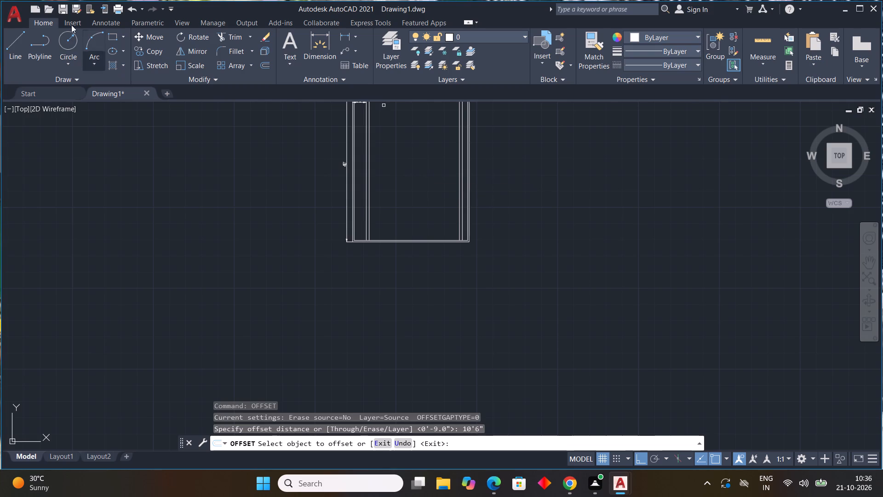
{"action": "scroll", "coordinate": [41, 0], "scroll_direction": "up", "scroll_amount": 1}
{"action": "scroll", "coordinate": [370, 182], "scroll_direction": "down", "scroll_amount": 2}
{"action": "scroll", "coordinate": [374, 166], "scroll_direction": "up", "scroll_amount": 4}
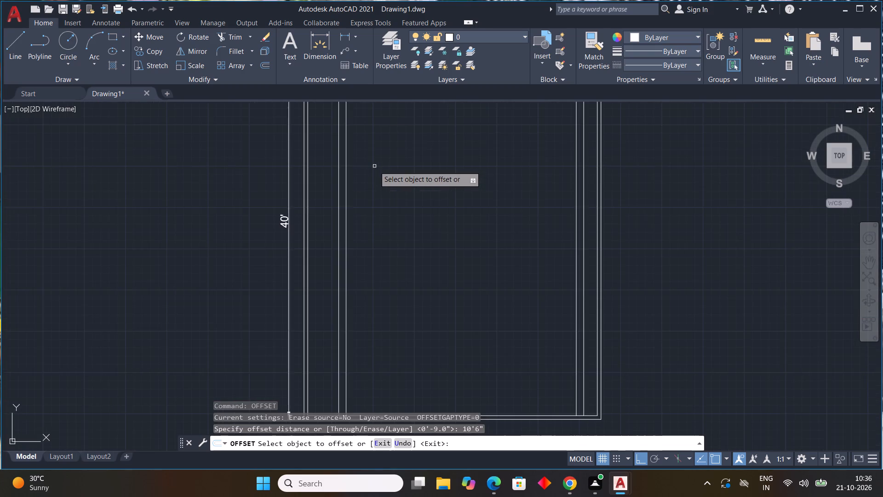
{"action": "middle_click_drag", "start_coordinate": [374, 166], "coordinate": [334, 248]}
{"action": "left_click_drag", "start_coordinate": [305, 183], "coordinate": [318, 182]}
{"action": "left_click", "coordinate": [382, 179]}
{"action": "key", "text": "Escape"}
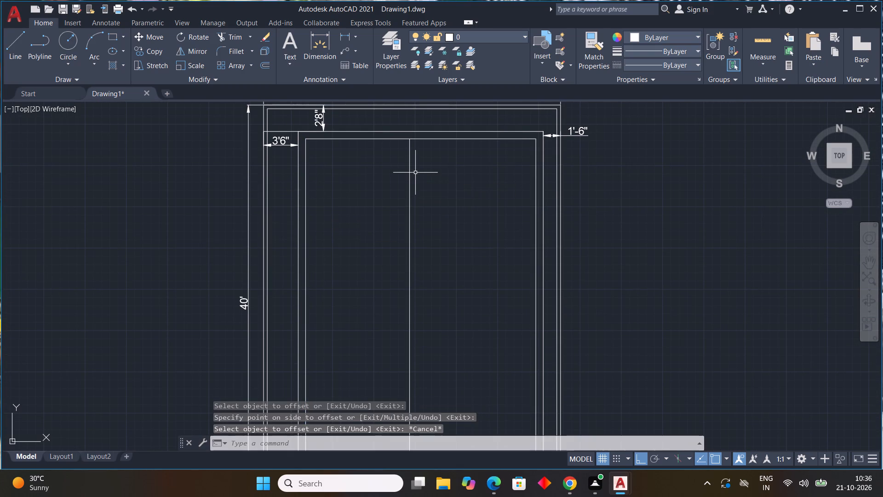
Offset the vertical partition line 4.5" to the east to give the partition its thickness.
{"action": "key", "text": "space"}
{"action": "type", "text": "4.5\""}
{"action": "key", "text": "Return"}
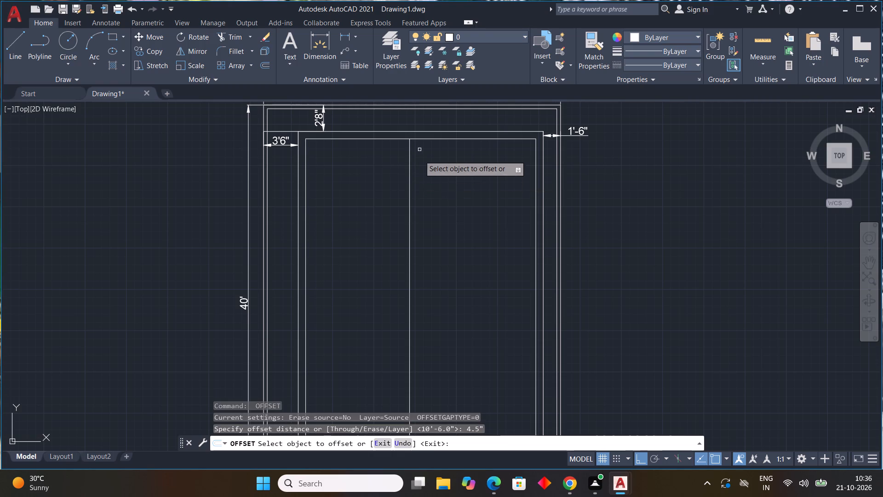
{"action": "scroll", "coordinate": [396, 184], "scroll_direction": "up", "scroll_amount": 1}
{"action": "double_click", "coordinate": [418, 175]}
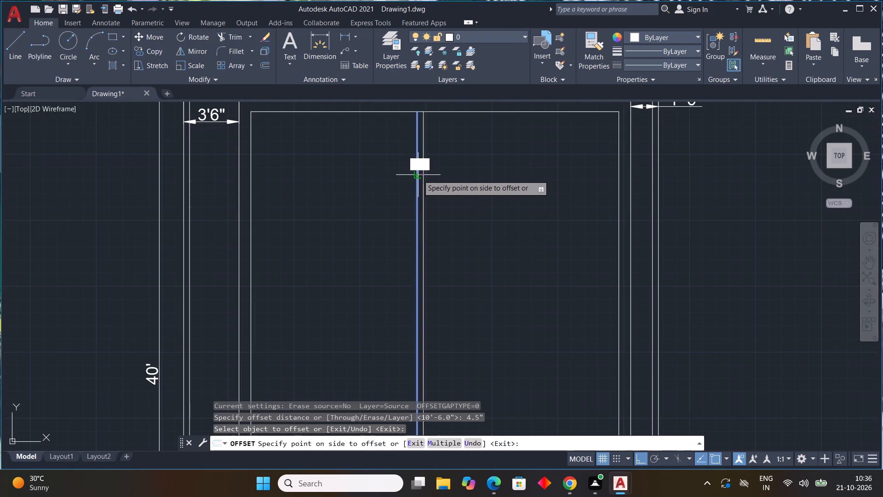
{"action": "left_click", "coordinate": [427, 176]}
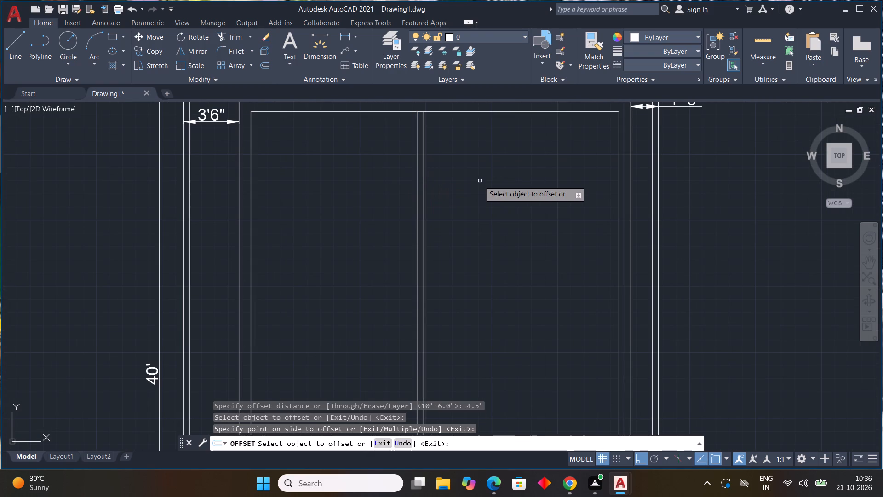
{"action": "key", "text": "Escape"}
Offset the interior wall's inner north line 6'0" to the south to start a horizontal partition.
{"action": "key", "text": "space"}
{"action": "scroll", "coordinate": [476, 182], "scroll_direction": "down", "scroll_amount": 1}
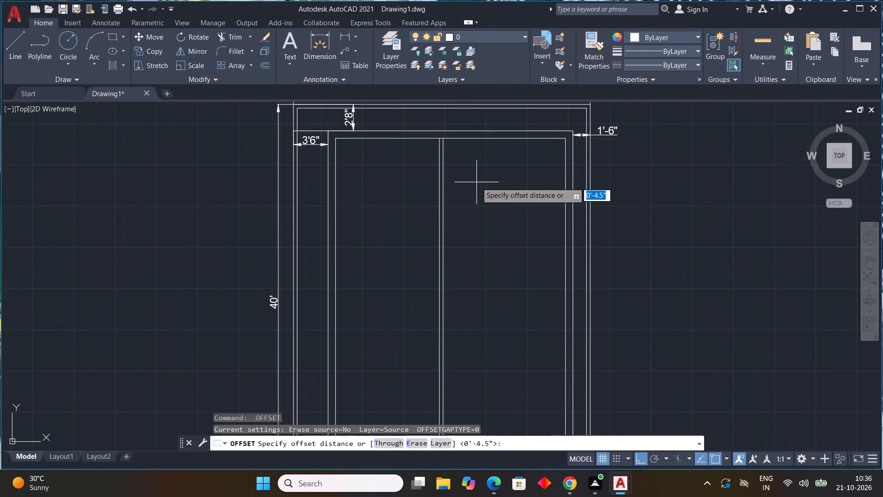
{"action": "middle_click_drag", "start_coordinate": [476, 182], "coordinate": [473, 231]}
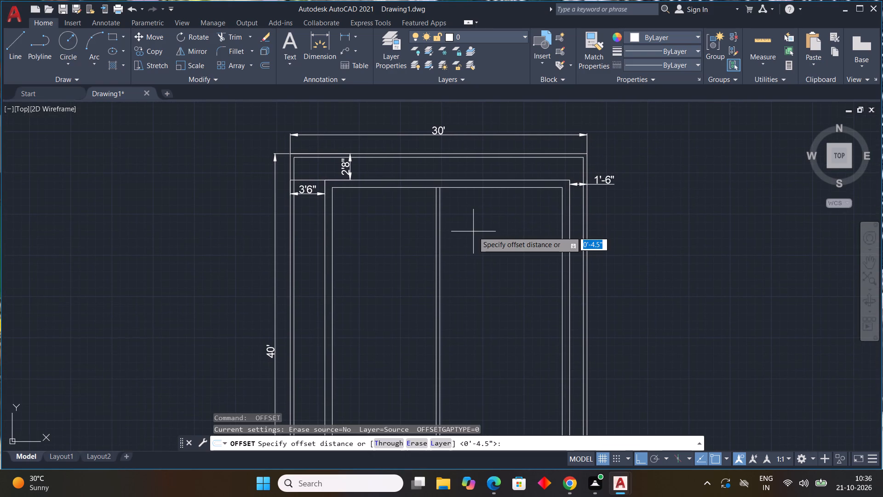
{"action": "type", "text": "6'0"}
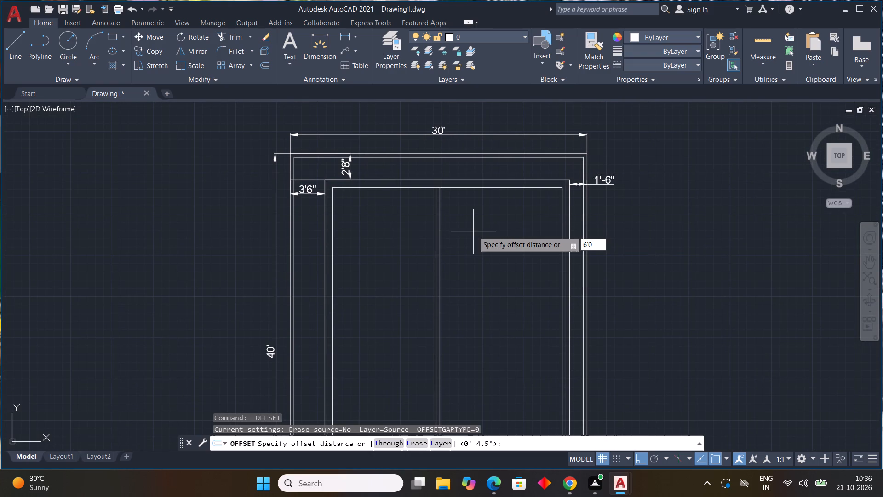
{"action": "key", "text": "shift+quotedbl"}
{"action": "key", "text": "Return"}
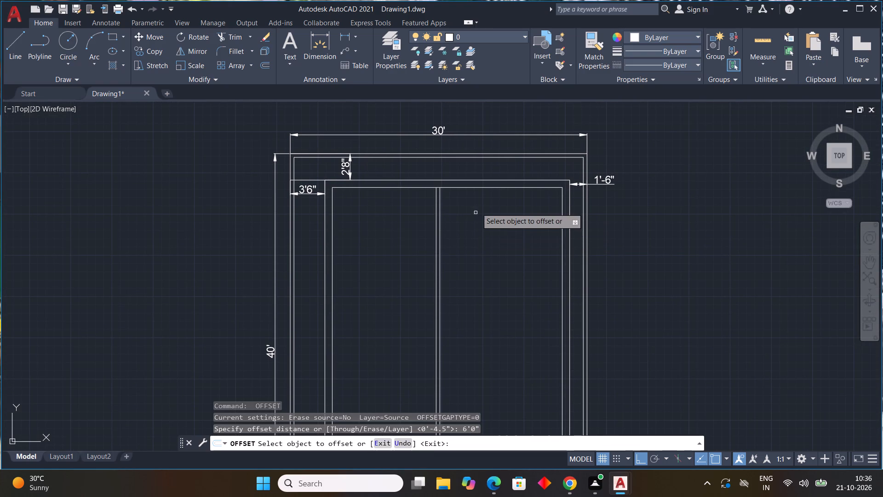
{"action": "left_click", "coordinate": [468, 187]}
{"action": "left_click", "coordinate": [496, 244]}
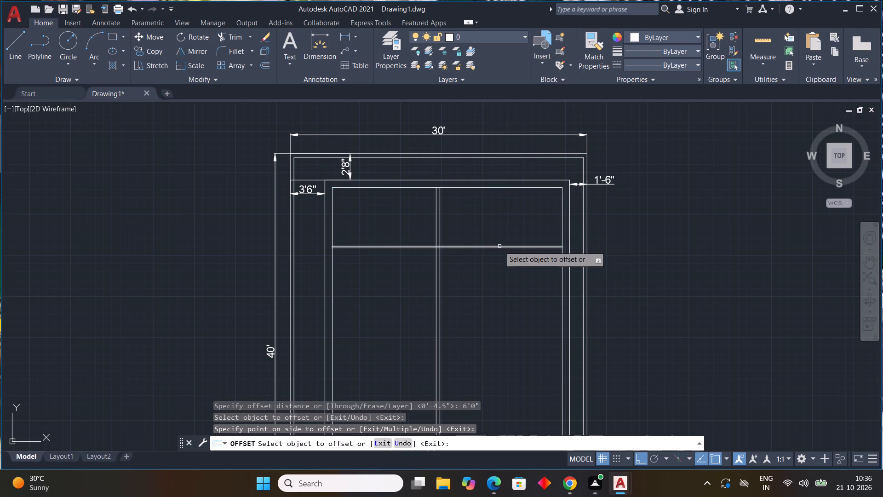
{"action": "key", "text": "Escape"}
Offset the horizontal partition line 4.5" to the south to give the partition its thickness.
{"action": "key", "text": "space"}
{"action": "type", "text": "4.5"}
{"action": "key", "text": "shift+quotedbl"}
{"action": "key", "text": "Return"}
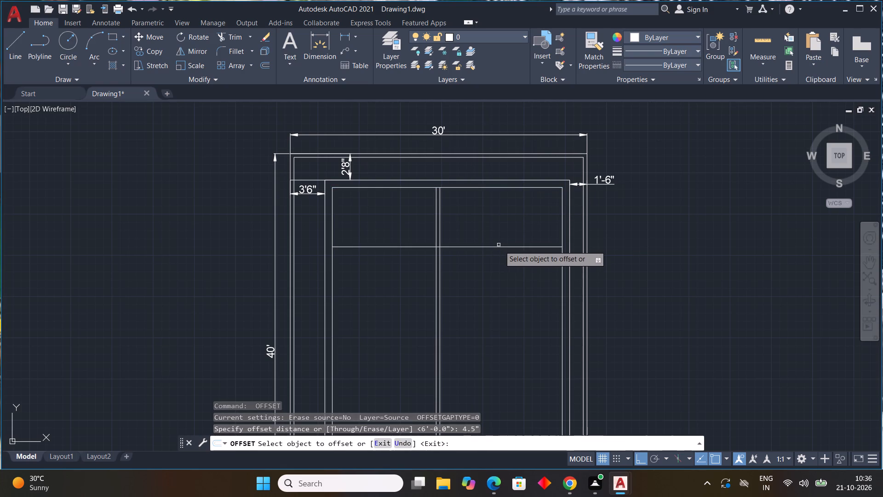
{"action": "left_click_drag", "start_coordinate": [500, 247], "coordinate": [503, 260]}
{"action": "left_click", "coordinate": [505, 277]}
{"action": "key", "text": "Escape"}
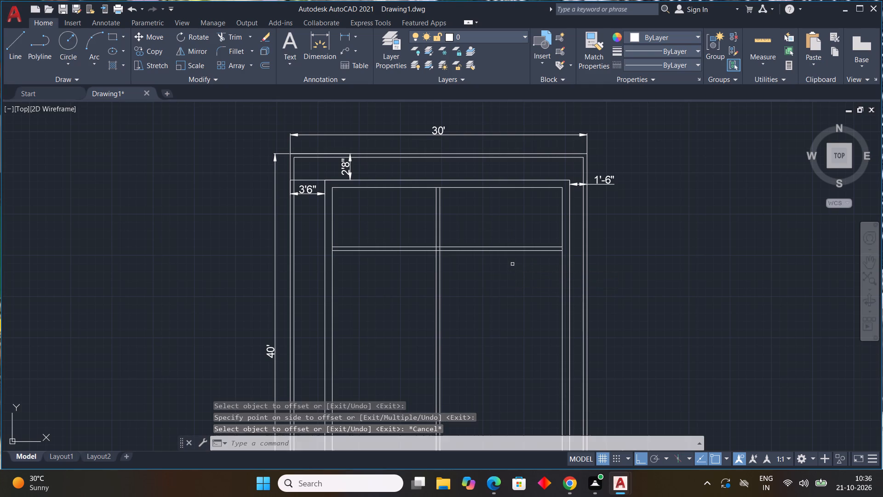
Offset the lower line of the horizontal partition 13'0" to the south.
{"action": "key", "text": "space"}
{"action": "scroll", "coordinate": [508, 263], "scroll_direction": "down", "scroll_amount": 2}
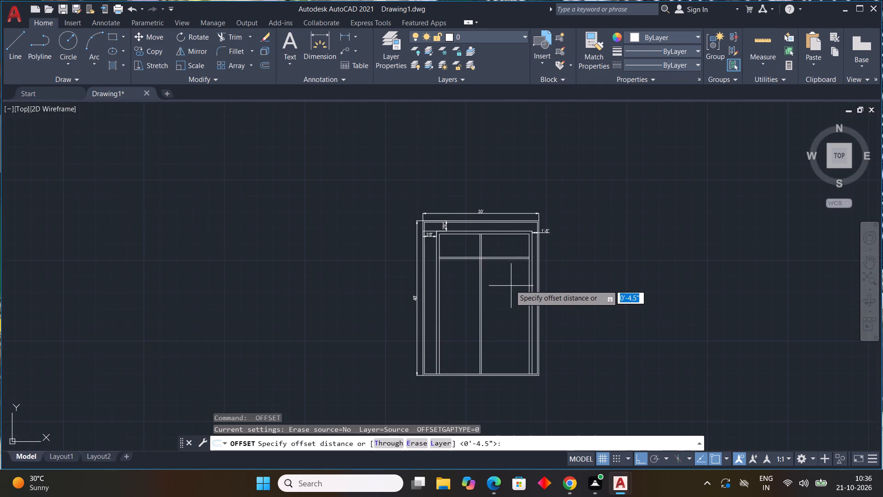
{"action": "scroll", "coordinate": [510, 285], "scroll_direction": "up", "scroll_amount": 3}
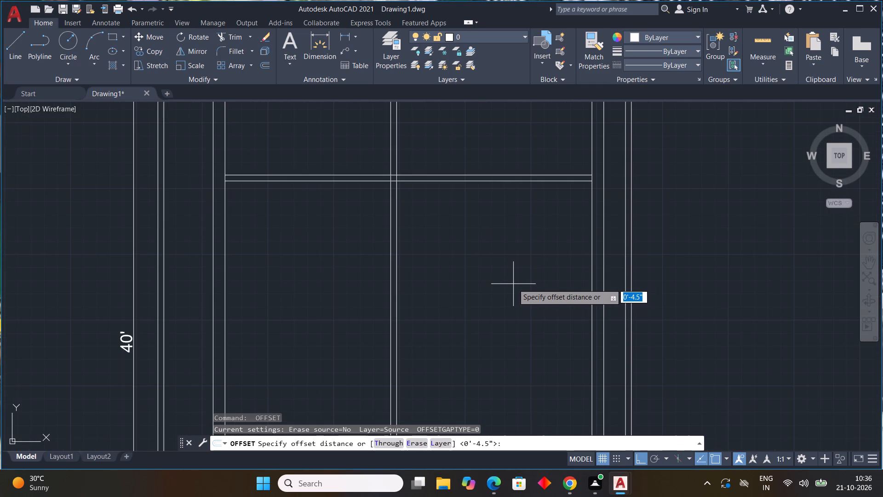
{"action": "type", "text": "13"}
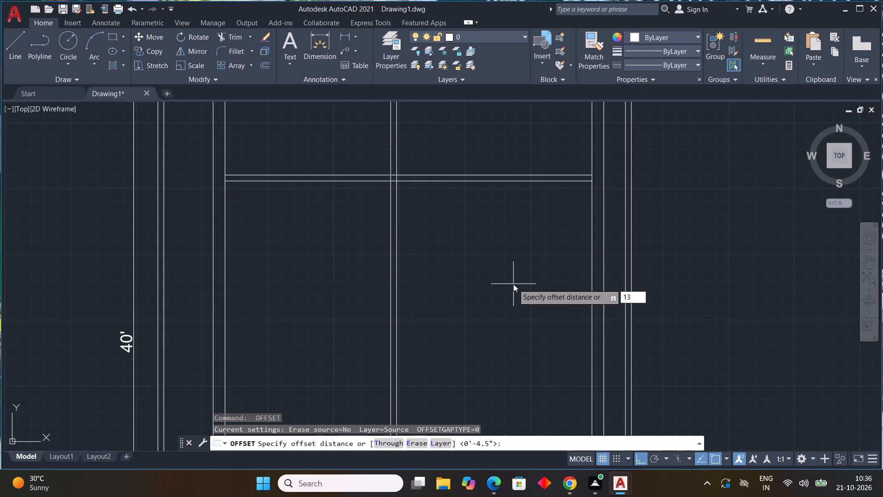
{"action": "type", "text": "'0\""}
{"action": "key", "text": "Return"}
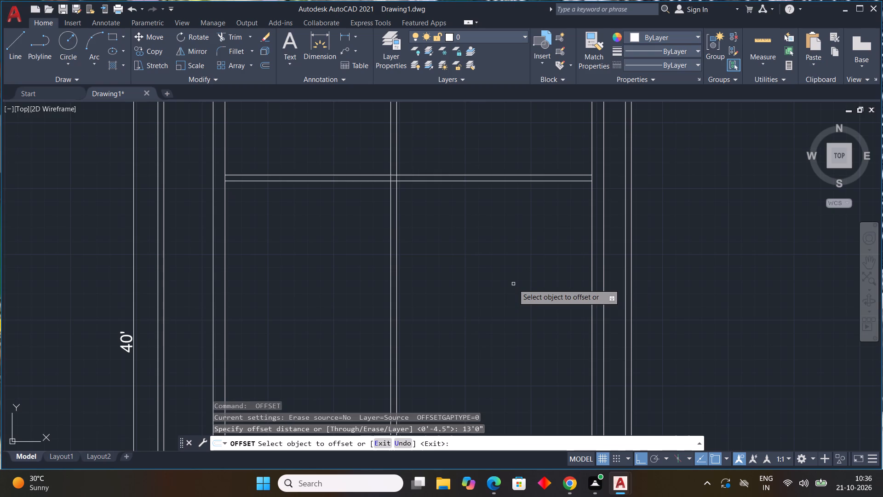
{"action": "left_click", "coordinate": [347, 180]}
{"action": "left_click", "coordinate": [366, 256]}
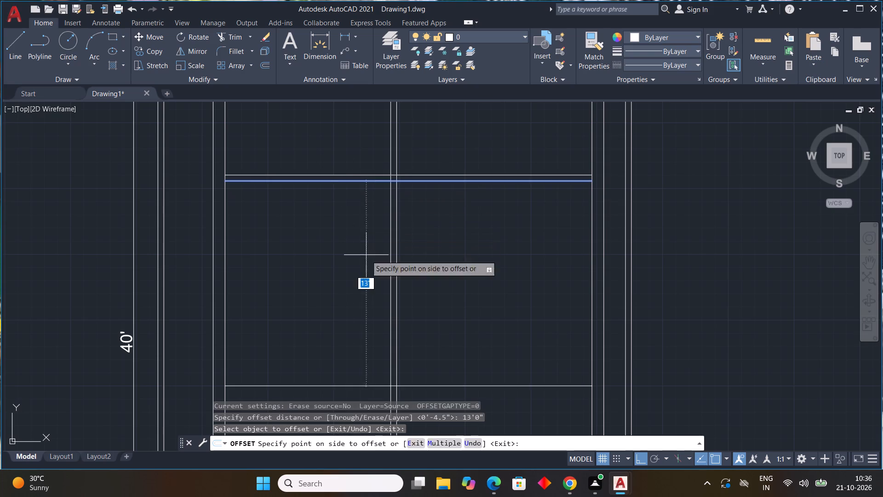
{"action": "key", "text": "Escape"}
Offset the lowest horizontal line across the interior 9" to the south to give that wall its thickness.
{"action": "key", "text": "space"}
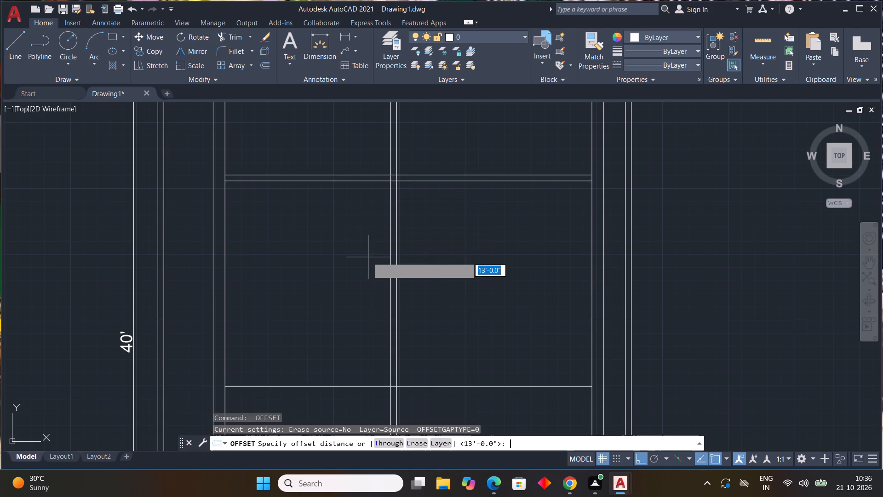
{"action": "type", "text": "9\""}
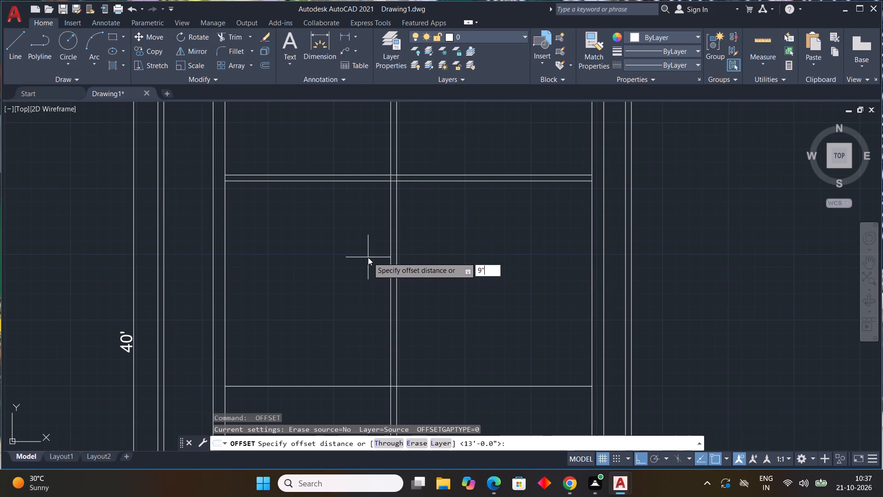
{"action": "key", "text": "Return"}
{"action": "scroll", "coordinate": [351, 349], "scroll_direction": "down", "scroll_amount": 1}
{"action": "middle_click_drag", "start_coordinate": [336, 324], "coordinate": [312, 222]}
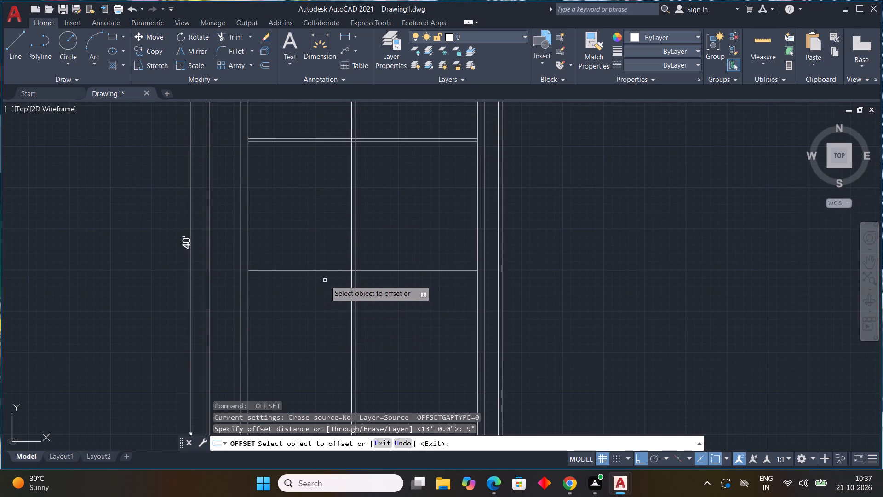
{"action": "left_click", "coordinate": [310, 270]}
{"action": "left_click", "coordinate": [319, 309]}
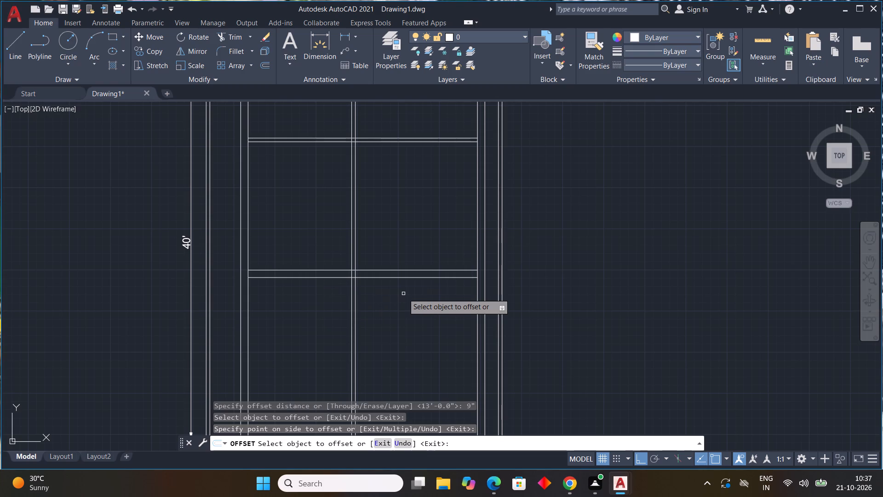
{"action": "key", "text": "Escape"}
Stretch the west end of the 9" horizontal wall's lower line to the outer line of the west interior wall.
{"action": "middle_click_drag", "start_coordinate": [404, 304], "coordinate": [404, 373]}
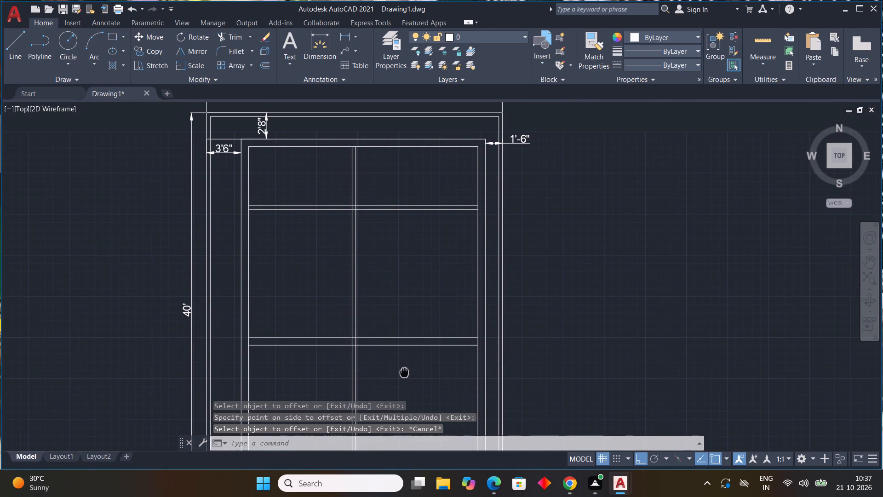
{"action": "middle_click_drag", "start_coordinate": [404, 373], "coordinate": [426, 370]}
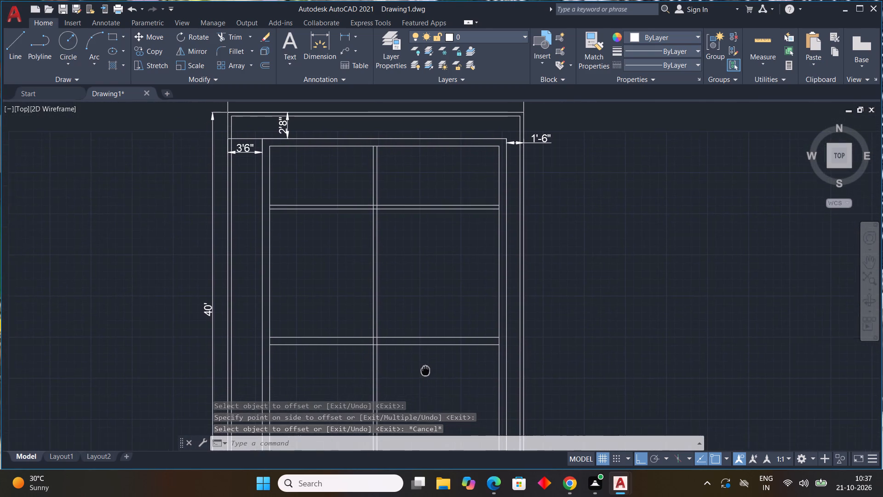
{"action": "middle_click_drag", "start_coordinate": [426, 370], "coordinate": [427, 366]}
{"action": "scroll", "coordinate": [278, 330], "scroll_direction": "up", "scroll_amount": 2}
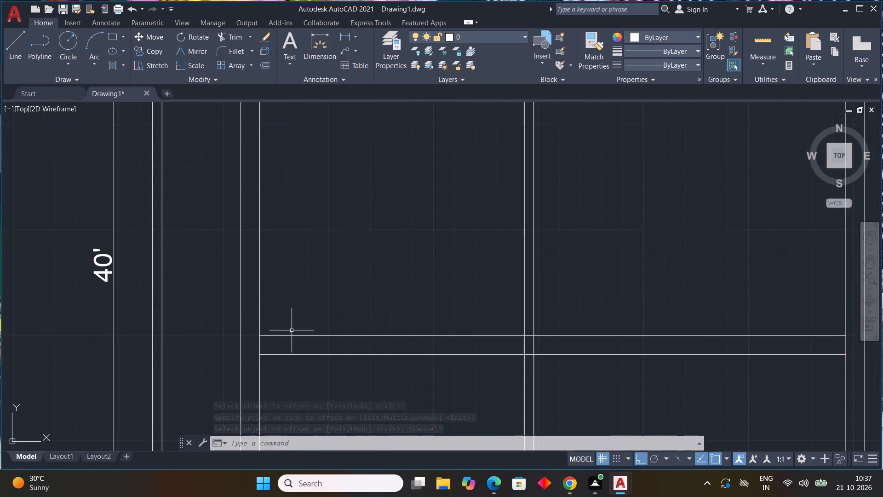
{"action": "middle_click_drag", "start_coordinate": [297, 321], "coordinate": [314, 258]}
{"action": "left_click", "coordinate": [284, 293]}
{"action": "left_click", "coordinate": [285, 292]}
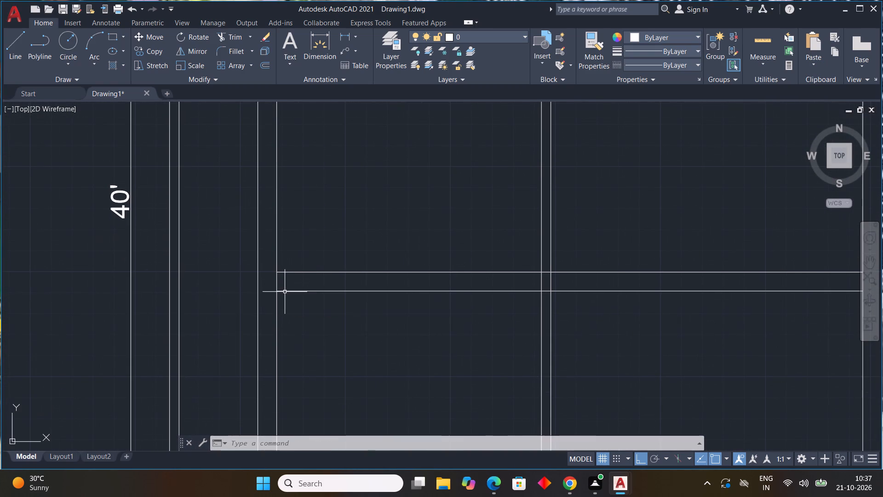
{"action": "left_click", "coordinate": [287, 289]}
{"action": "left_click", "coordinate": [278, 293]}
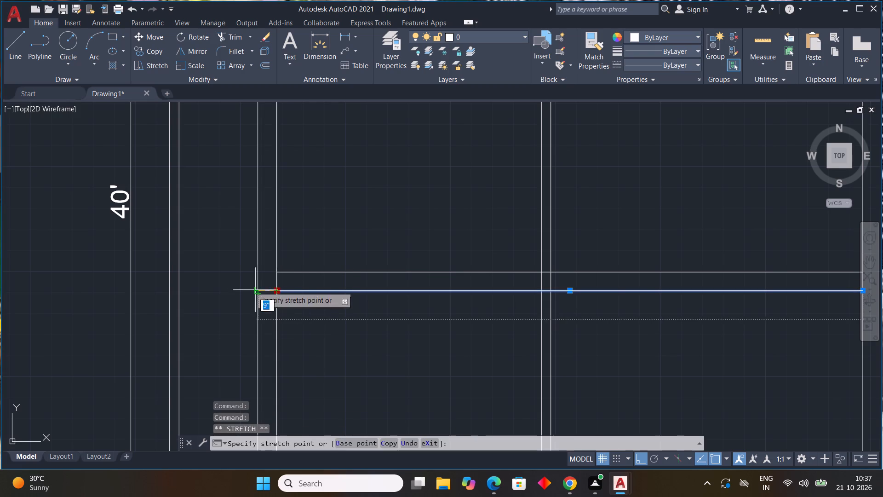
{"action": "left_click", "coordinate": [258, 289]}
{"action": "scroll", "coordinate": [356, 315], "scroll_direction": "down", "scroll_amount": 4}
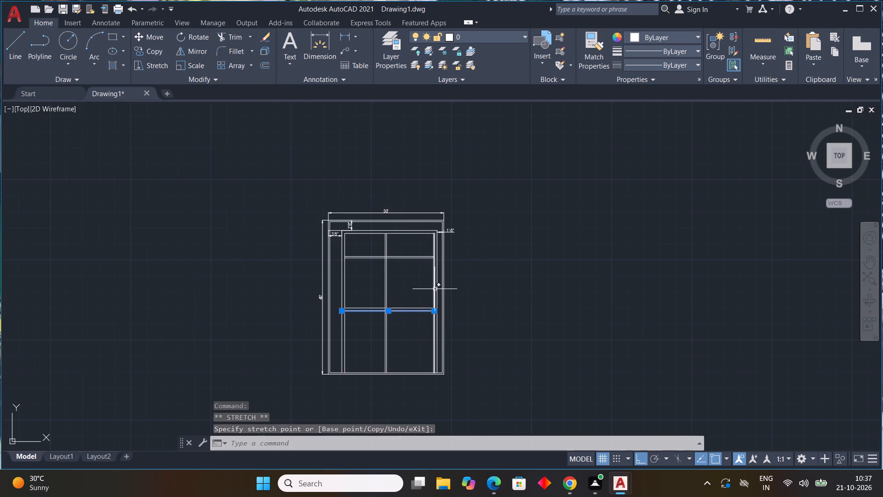
Delete both lines of the 9" horizontal wall below the partition.
{"action": "key", "text": "ctrl+z"}
{"action": "left_click_drag", "start_coordinate": [423, 231], "coordinate": [396, 278]}
{"action": "left_click_drag", "start_coordinate": [391, 296], "coordinate": [386, 308]}
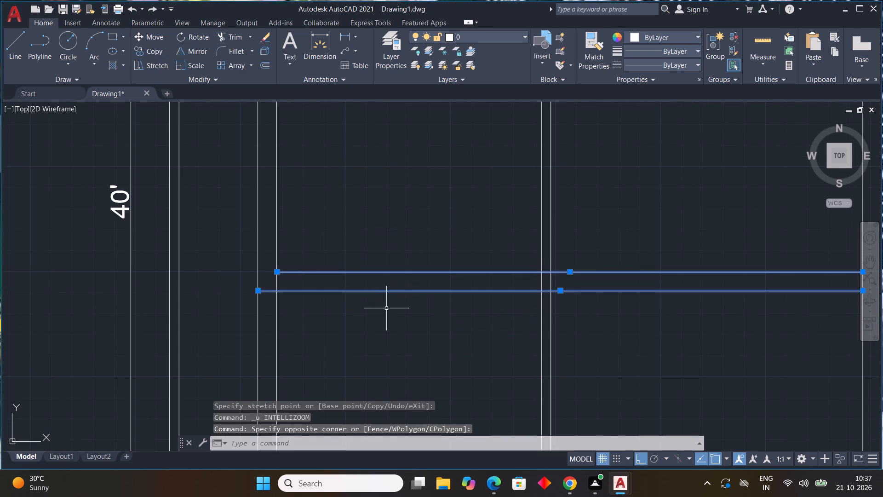
{"action": "key", "text": "Delete"}
Offset the interior wall's inner north line 10'0" to the south to start a second horizontal partition.
{"action": "scroll", "coordinate": [410, 297], "scroll_direction": "down", "scroll_amount": 4}
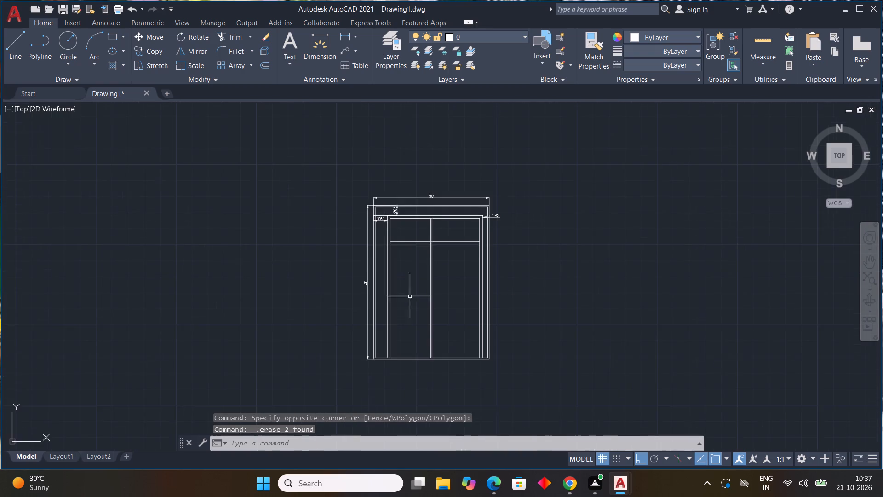
{"action": "middle_click_drag", "start_coordinate": [413, 286], "coordinate": [409, 314]}
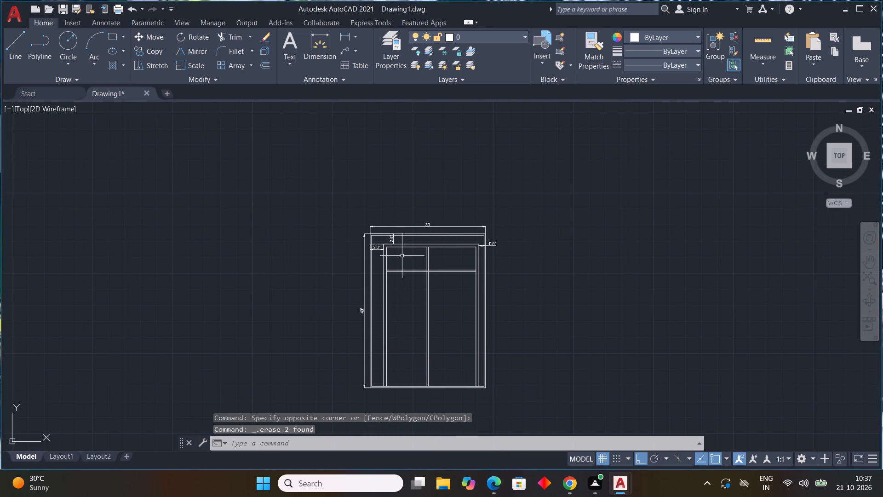
{"action": "type", "text": "OFF"}
{"action": "key", "text": "space"}
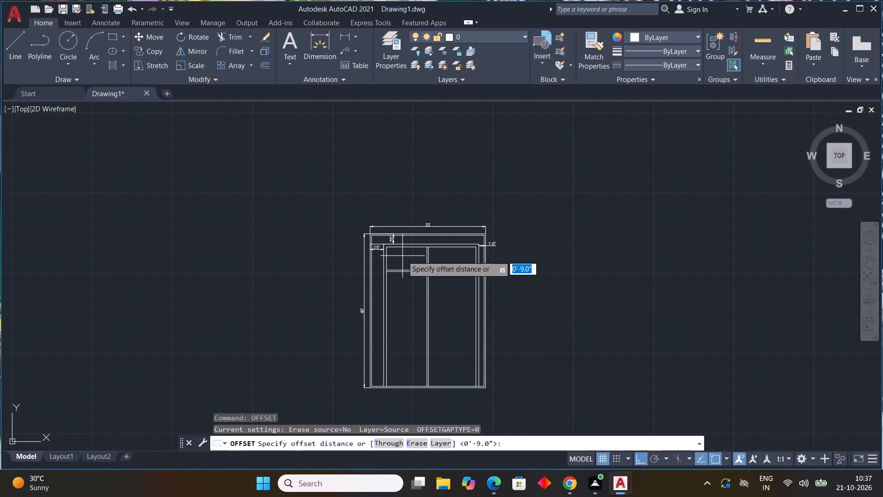
{"action": "key", "text": "1"}
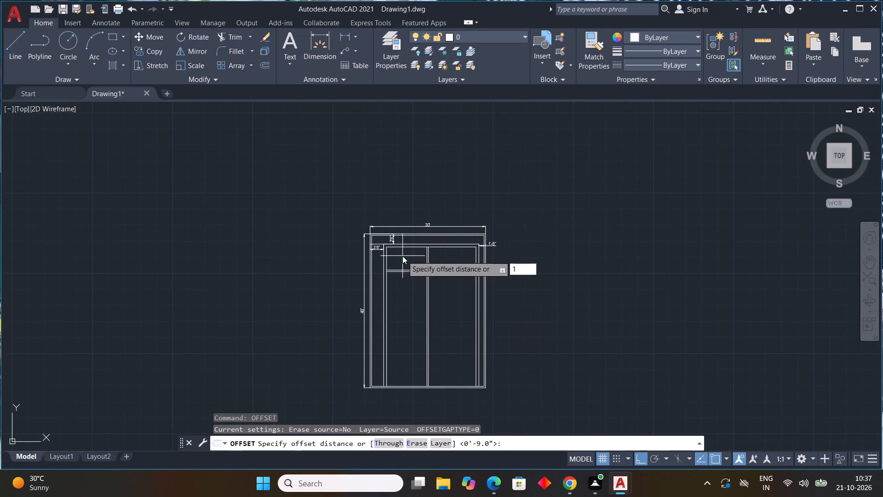
{"action": "type", "text": "0'0\""}
{"action": "key", "text": "Return"}
{"action": "scroll", "coordinate": [420, 232], "scroll_direction": "up", "scroll_amount": 2}
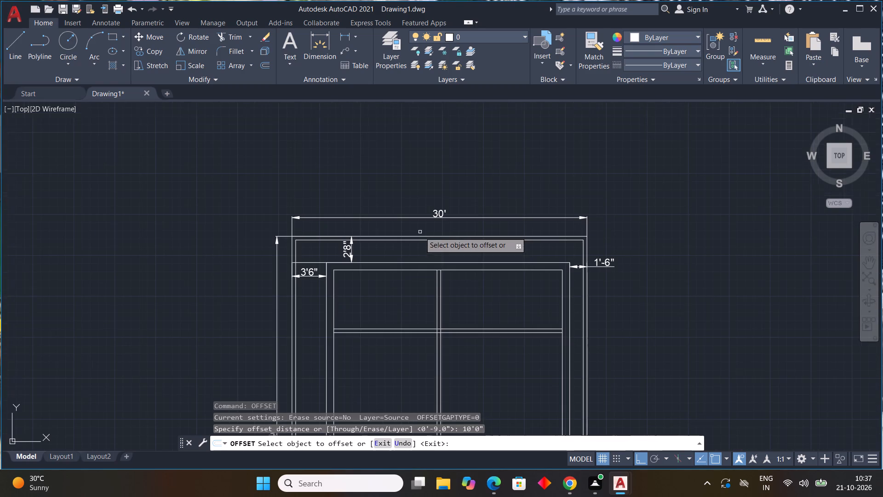
{"action": "left_click", "coordinate": [413, 270]}
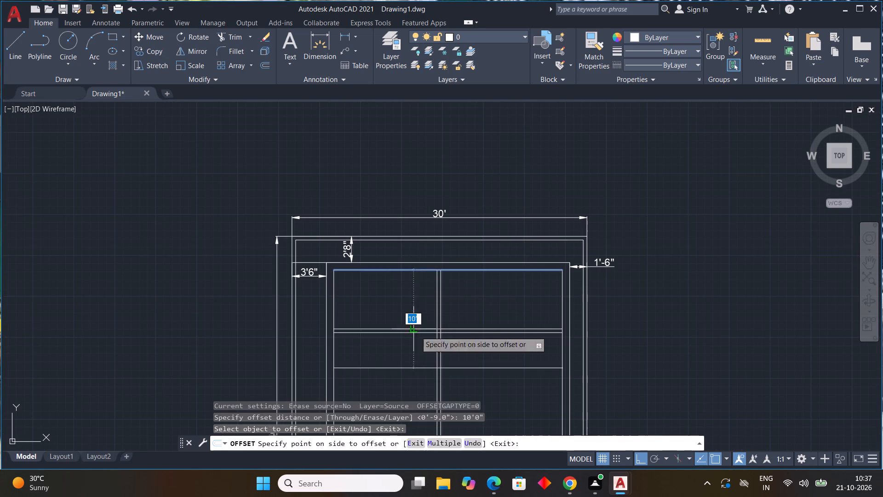
{"action": "left_click", "coordinate": [416, 331]}
{"action": "scroll", "coordinate": [428, 311], "scroll_direction": "down", "scroll_amount": 1}
{"action": "middle_click_drag", "start_coordinate": [425, 307], "coordinate": [390, 238]}
{"action": "key", "text": "Escape"}
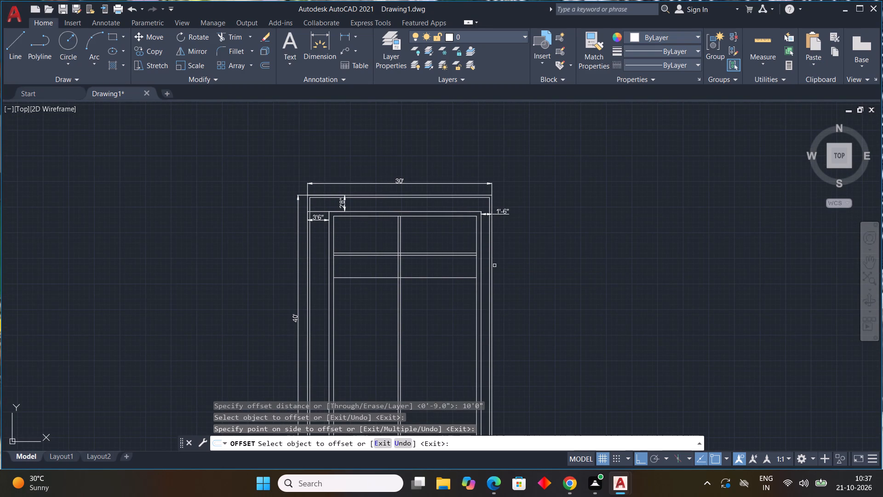
Offset the second horizontal partition line 4.5" to the south to give the partition its thickness.
{"action": "key", "text": "space"}
{"action": "type", "text": "4"}
{"action": "type", "text": ".5"}
{"action": "key", "text": "shift+quotedbl"}
{"action": "key", "text": "Return"}
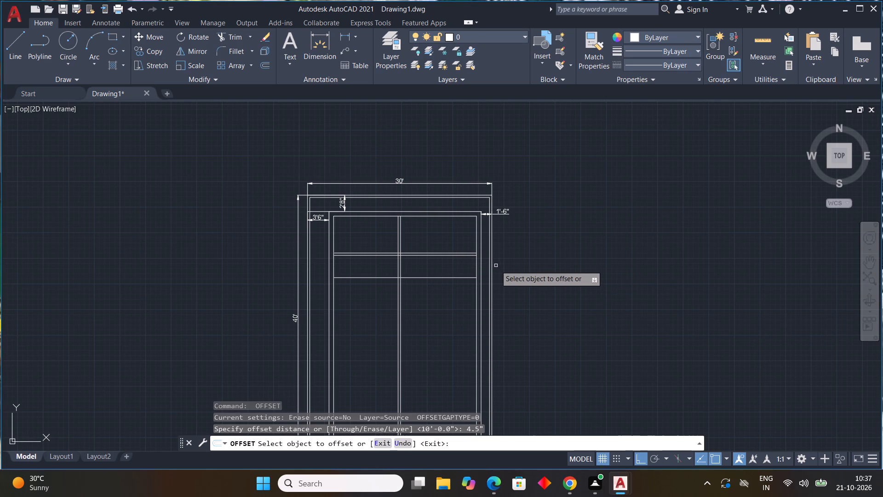
{"action": "scroll", "coordinate": [461, 294], "scroll_direction": "down", "scroll_amount": 1}
{"action": "scroll", "coordinate": [409, 287], "scroll_direction": "up", "scroll_amount": 2}
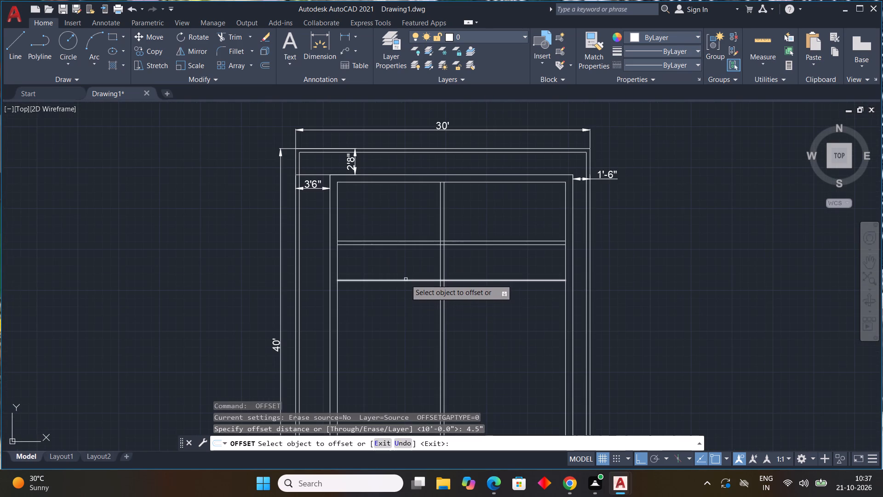
{"action": "left_click", "coordinate": [406, 281]}
{"action": "left_click", "coordinate": [410, 290]}
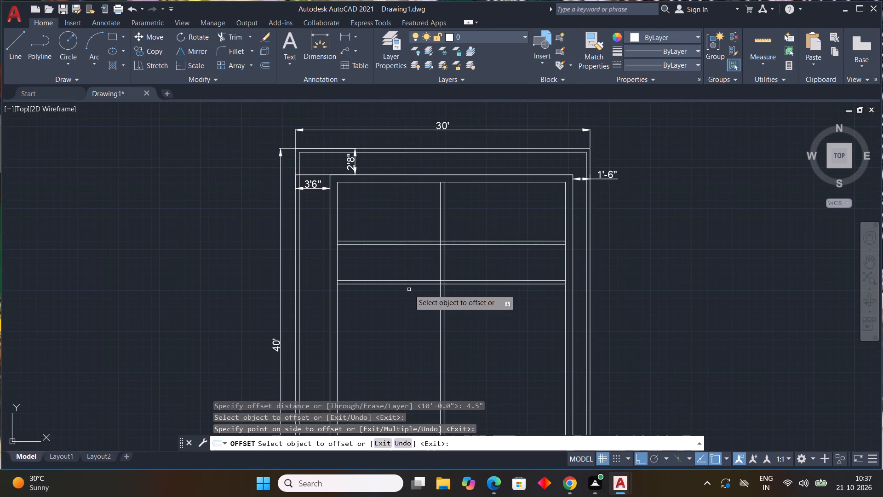
{"action": "key", "text": "Escape"}
Offset the lower line of the second horizontal partition 13'0" to the south.
{"action": "key", "text": "space"}
{"action": "type", "text": "1"}
{"action": "type", "text": "3'0\""}
{"action": "key", "text": "Return"}
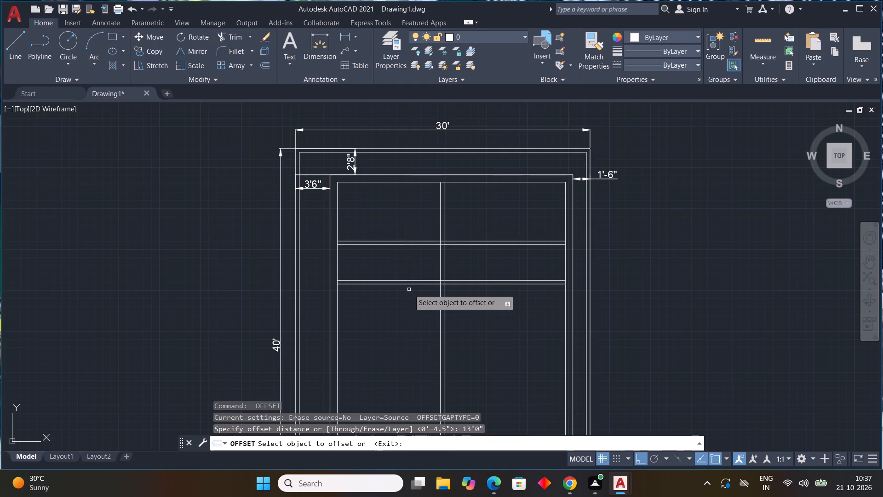
{"action": "scroll", "coordinate": [379, 263], "scroll_direction": "down", "scroll_amount": 2}
{"action": "scroll", "coordinate": [393, 271], "scroll_direction": "up", "scroll_amount": 1}
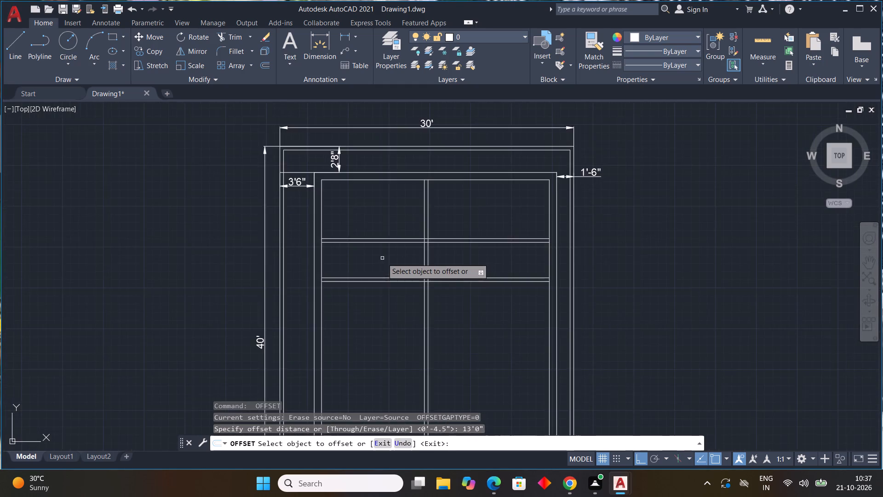
{"action": "scroll", "coordinate": [382, 258], "scroll_direction": "up", "scroll_amount": 2}
{"action": "middle_click_drag", "start_coordinate": [382, 258], "coordinate": [314, 197]}
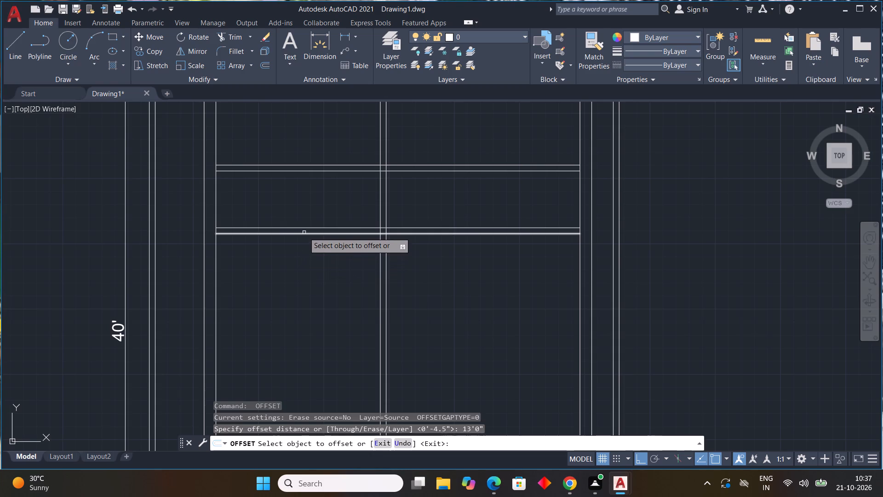
{"action": "left_click", "coordinate": [304, 232]}
{"action": "left_click", "coordinate": [334, 303]}
{"action": "scroll", "coordinate": [334, 303], "scroll_direction": "down", "scroll_amount": 3}
{"action": "middle_click_drag", "start_coordinate": [330, 295], "coordinate": [305, 250]}
{"action": "middle_click", "coordinate": [304, 248]}
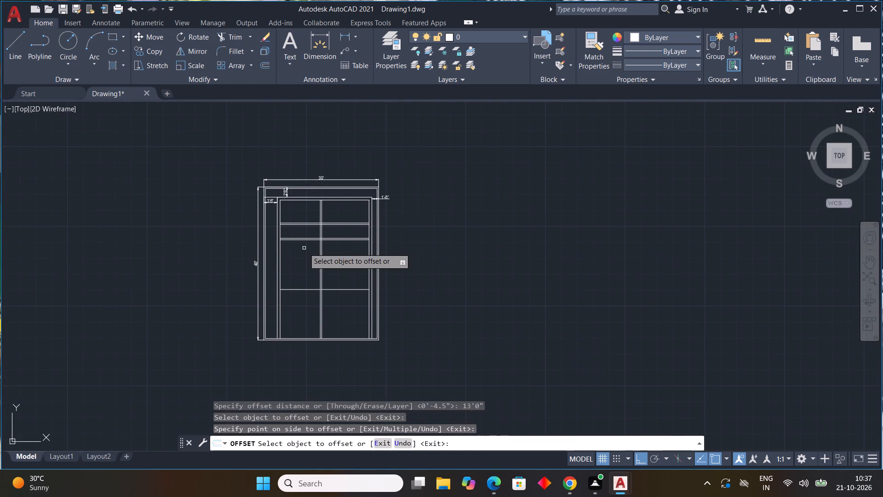
{"action": "key", "text": "Escape"}
Offset the lowest horizontal line across the interior 9" to the south to form a 9" wall.
{"action": "key", "text": "space"}
{"action": "type", "text": "9\""}
{"action": "key", "text": "Return"}
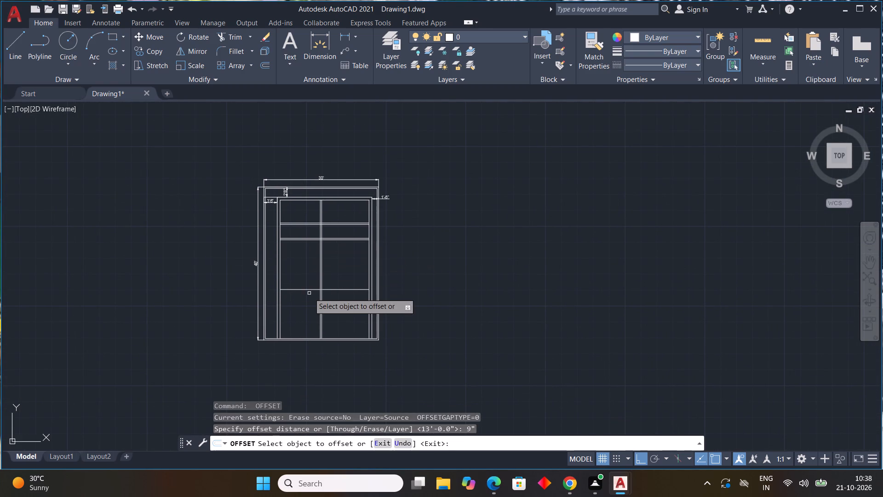
{"action": "left_click", "coordinate": [308, 289]}
{"action": "left_click", "coordinate": [310, 304]}
{"action": "key", "text": "Escape"}
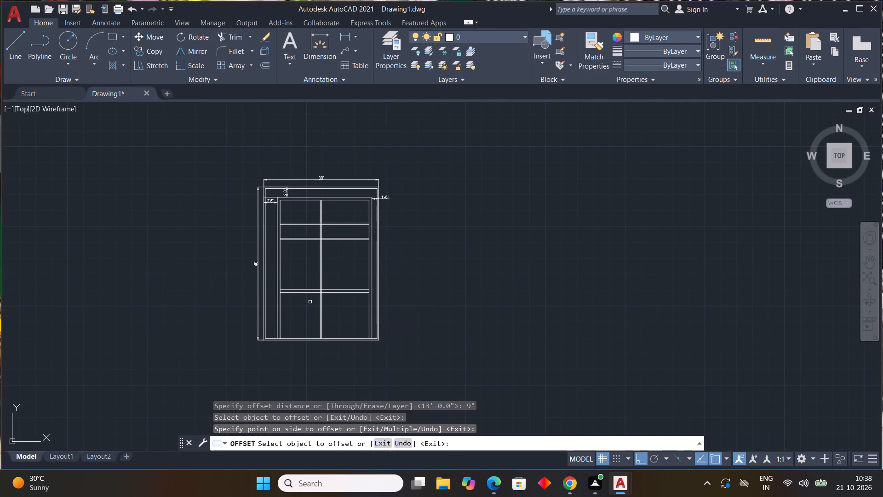
Stretch the west end of the 9" horizontal wall's lower line to the outer line of the west interior wall.
{"action": "scroll", "coordinate": [306, 293], "scroll_direction": "up", "scroll_amount": 3}
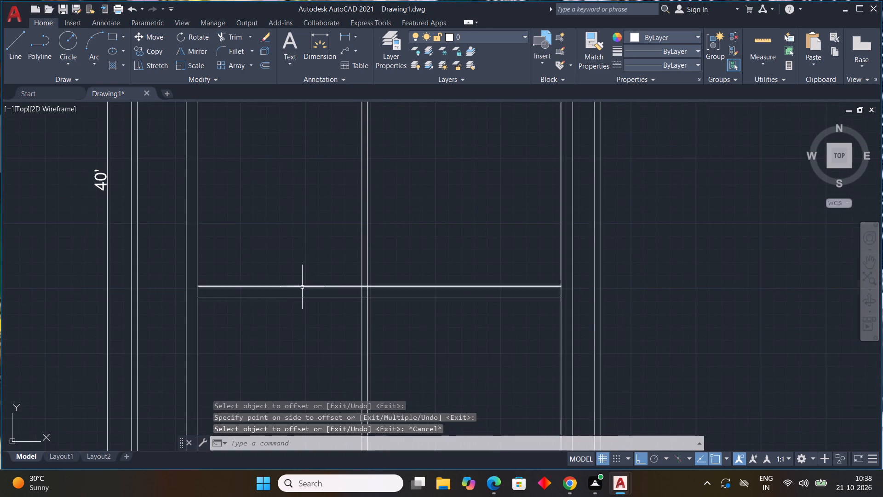
{"action": "middle_click_drag", "start_coordinate": [298, 286], "coordinate": [291, 199]}
{"action": "scroll", "coordinate": [208, 212], "scroll_direction": "up", "scroll_amount": 3}
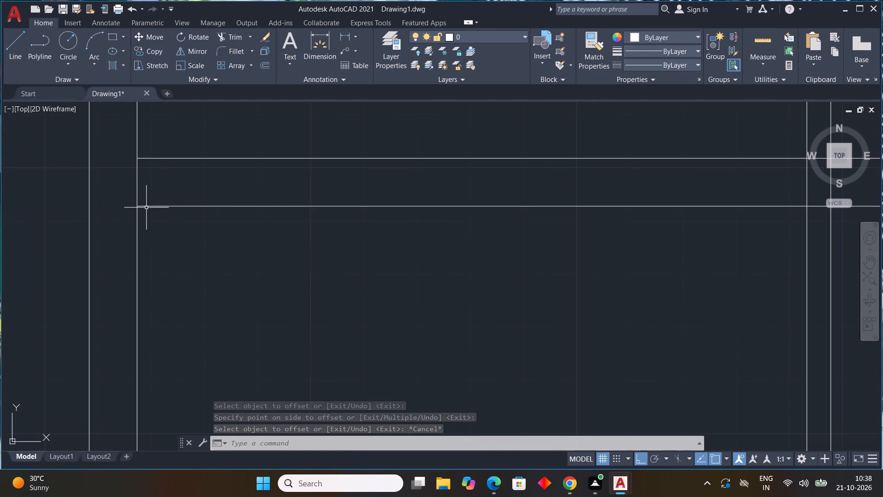
{"action": "left_click", "coordinate": [146, 207]}
{"action": "left_click", "coordinate": [134, 207]}
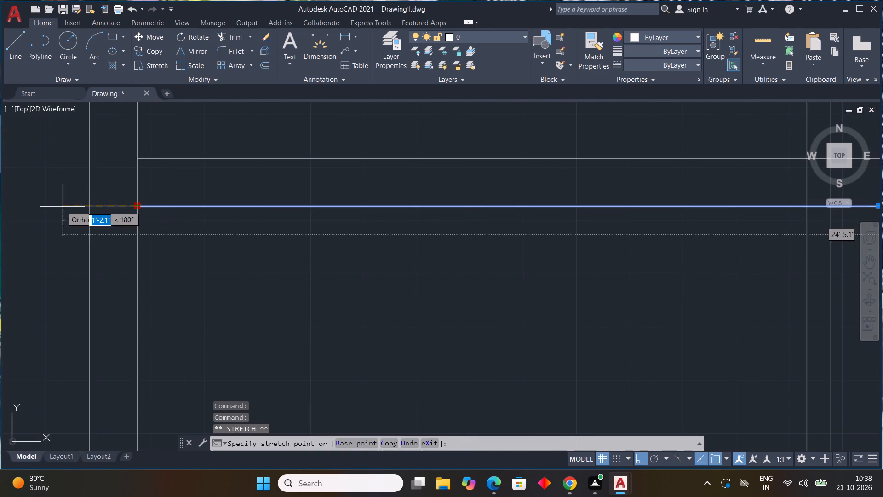
{"action": "left_click", "coordinate": [92, 207]}
{"action": "scroll", "coordinate": [211, 238], "scroll_direction": "down", "scroll_amount": 4}
{"action": "scroll", "coordinate": [333, 262], "scroll_direction": "down", "scroll_amount": 2}
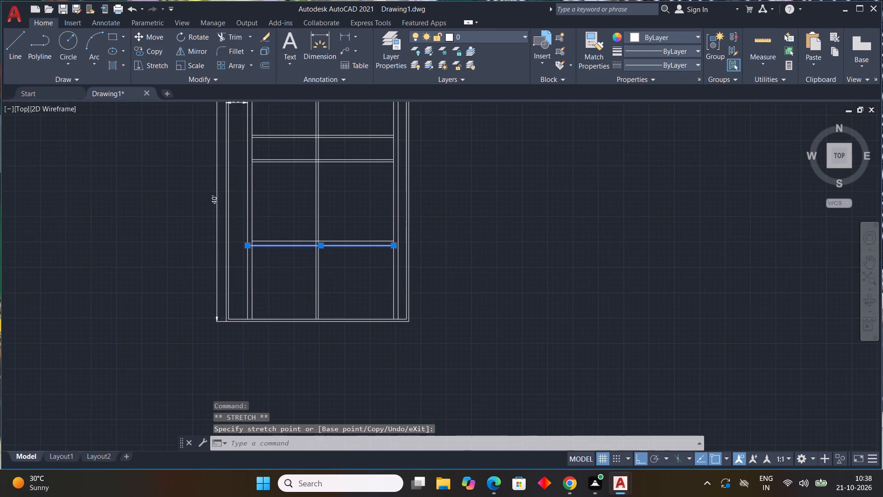
{"action": "scroll", "coordinate": [344, 244], "scroll_direction": "up", "scroll_amount": 1}
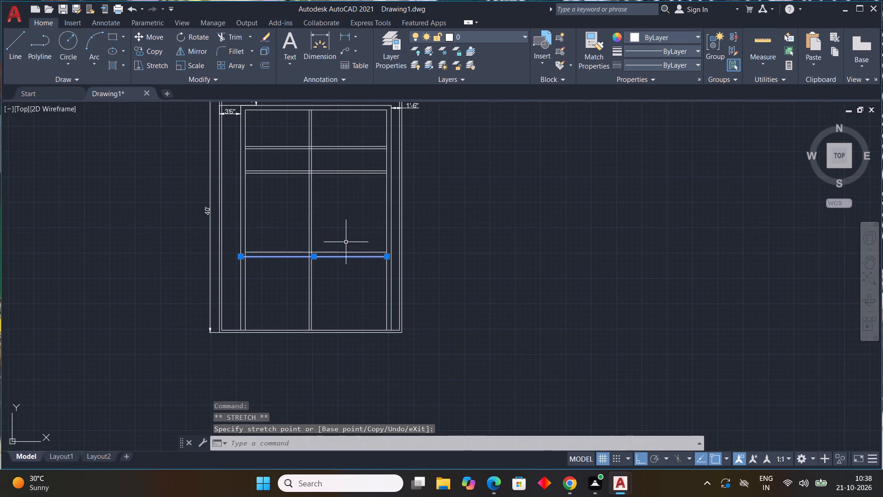
{"action": "middle_click_drag", "start_coordinate": [346, 242], "coordinate": [342, 259]}
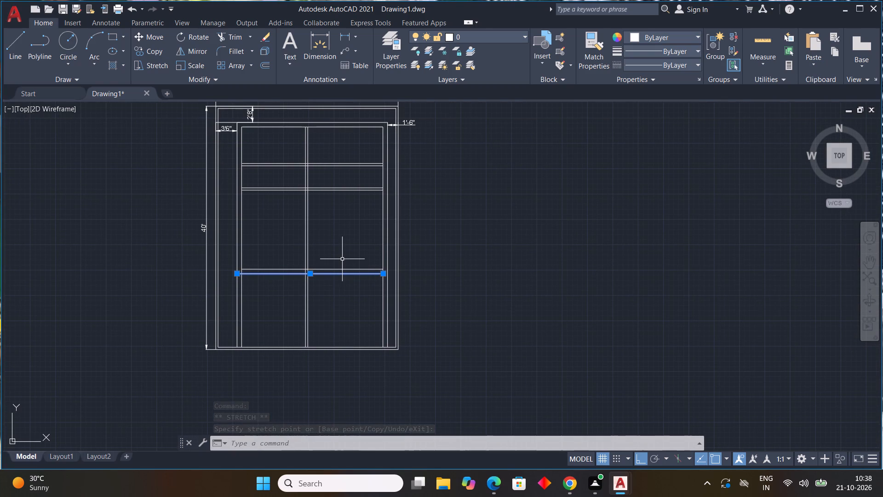
{"action": "key", "text": "Escape"}
{"action": "key", "text": "Escape"}
Trim the northernmost horizontal partition's lines west of the central vertical partition and clear the wall lines inside their junction.
{"action": "type", "text": "TR"}
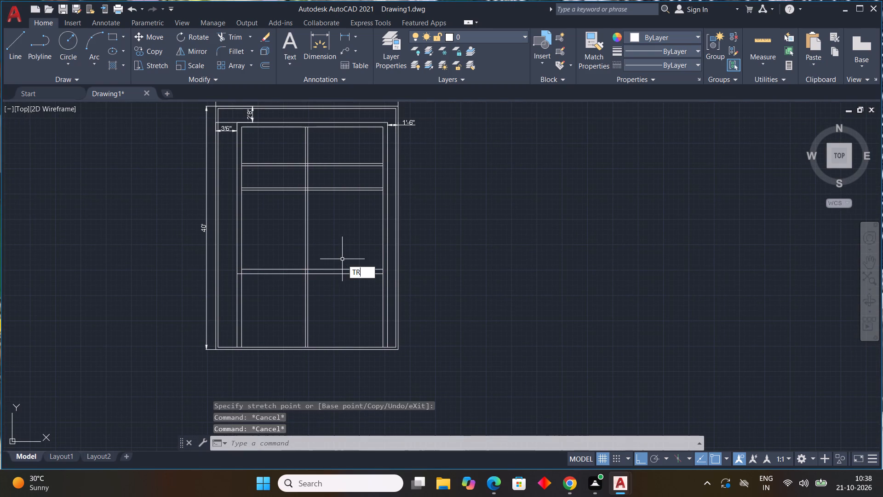
{"action": "key", "text": "space"}
{"action": "scroll", "coordinate": [343, 259], "scroll_direction": "up", "scroll_amount": 1}
{"action": "middle_click_drag", "start_coordinate": [244, 136], "coordinate": [242, 162]}
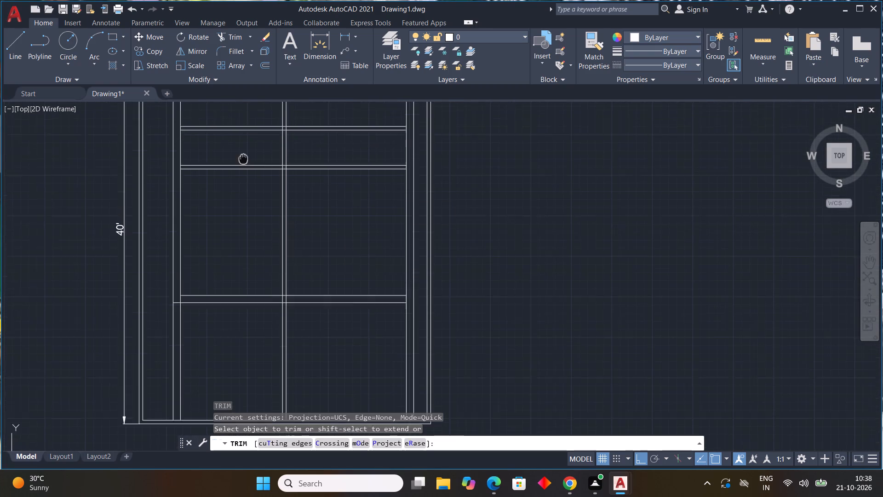
{"action": "middle_click_drag", "start_coordinate": [242, 162], "coordinate": [238, 208]}
{"action": "left_click_drag", "start_coordinate": [221, 168], "coordinate": [213, 198]}
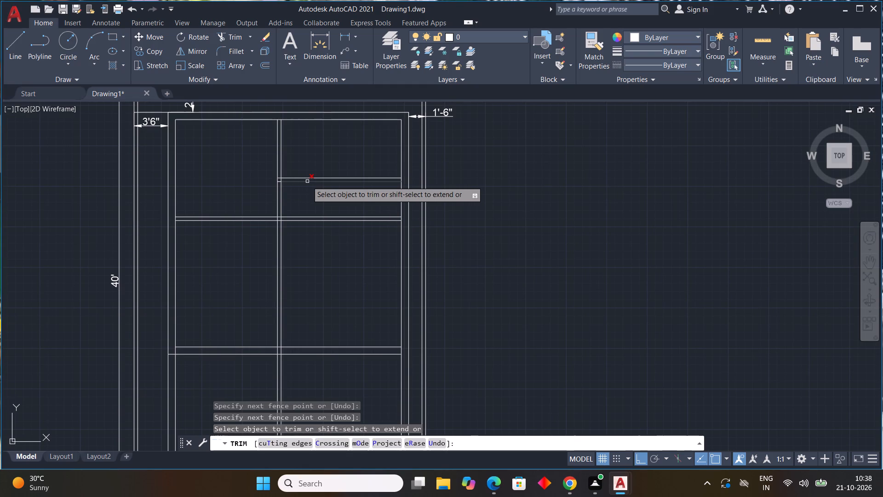
{"action": "scroll", "coordinate": [307, 181], "scroll_direction": "up", "scroll_amount": 1}
{"action": "scroll", "coordinate": [264, 181], "scroll_direction": "up", "scroll_amount": 3}
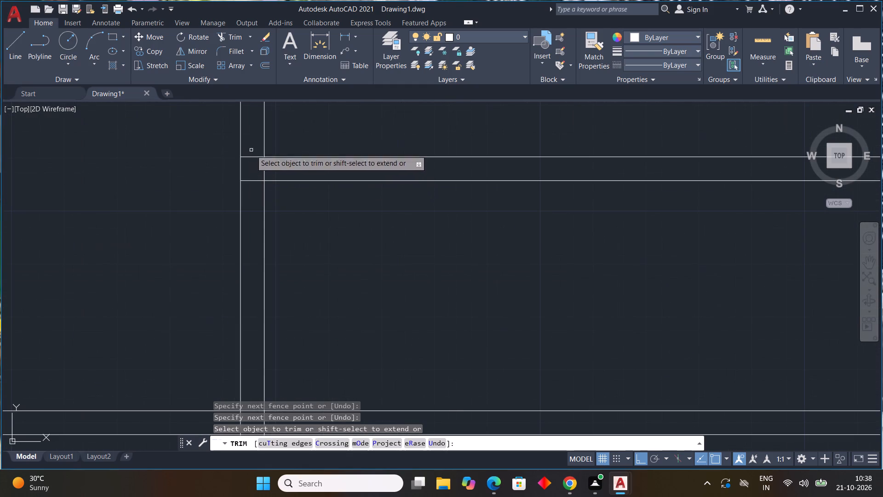
{"action": "left_click_drag", "start_coordinate": [252, 150], "coordinate": [245, 208]}
{"action": "scroll", "coordinate": [346, 223], "scroll_direction": "down", "scroll_amount": 3}
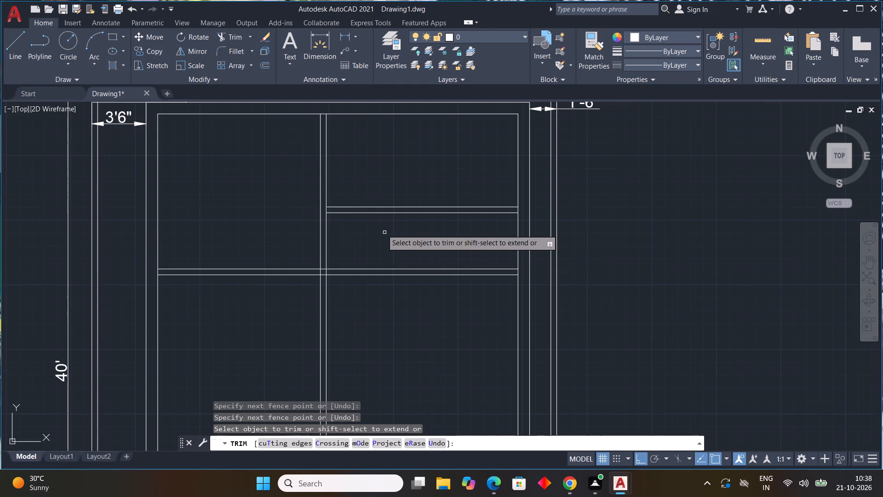
{"action": "scroll", "coordinate": [332, 202], "scroll_direction": "up", "scroll_amount": 2}
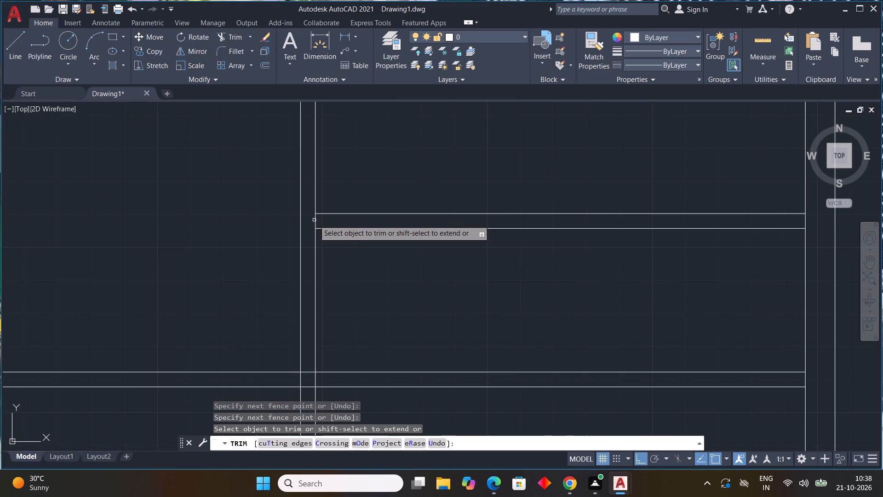
{"action": "left_click", "coordinate": [317, 220]}
Trim away both lines of the second horizontal partition east of the central vertical partition.
{"action": "scroll", "coordinate": [400, 281], "scroll_direction": "down", "scroll_amount": 3}
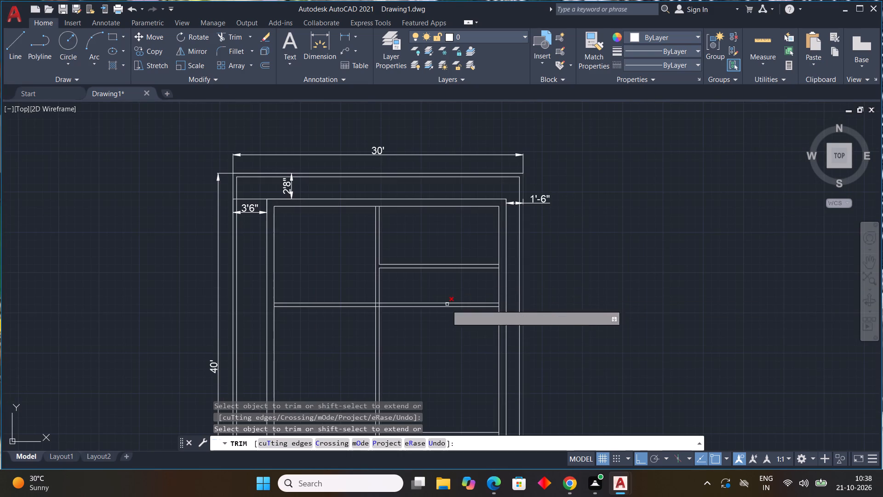
{"action": "left_click_drag", "start_coordinate": [436, 290], "coordinate": [432, 333]}
{"action": "key", "text": "Escape"}
{"action": "key", "text": "Escape"}
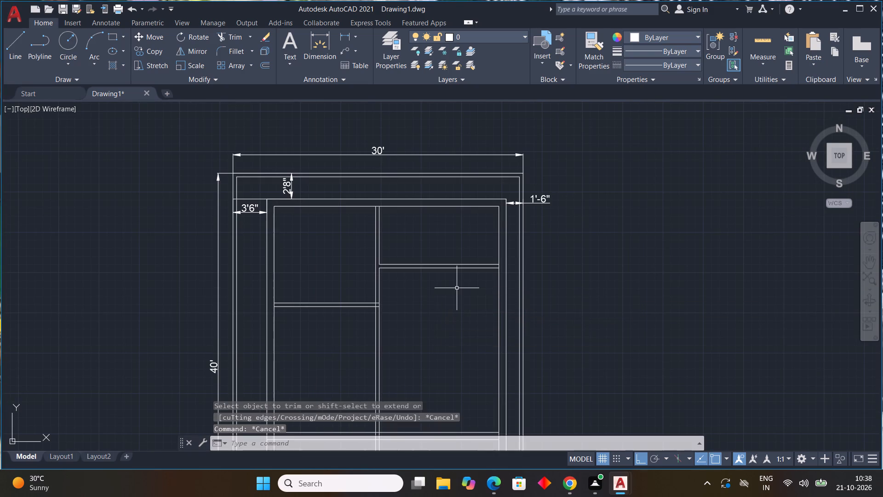
{"action": "key", "text": "Escape"}
{"action": "key", "text": "Escape"}
{"action": "key", "text": "Escape"}
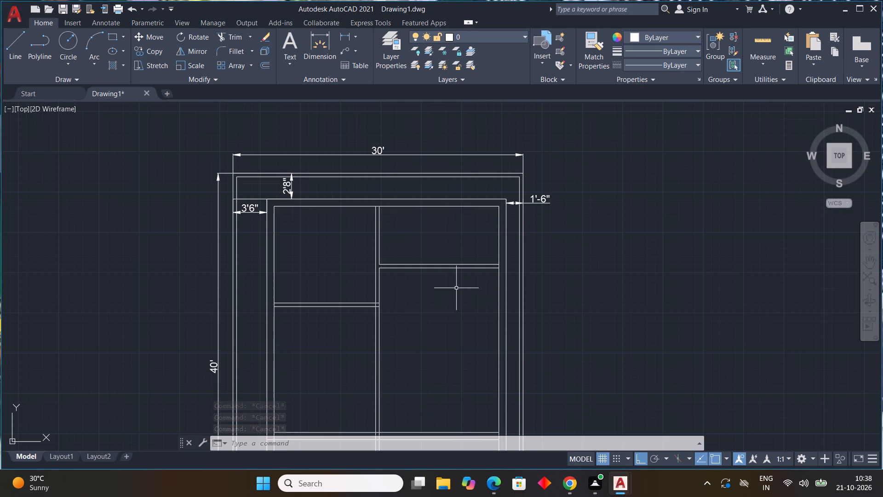
Offset the lower line of the northernmost east-side partition 9'0" to the south.
{"action": "type", "text": "OFF"}
{"action": "key", "text": "space"}
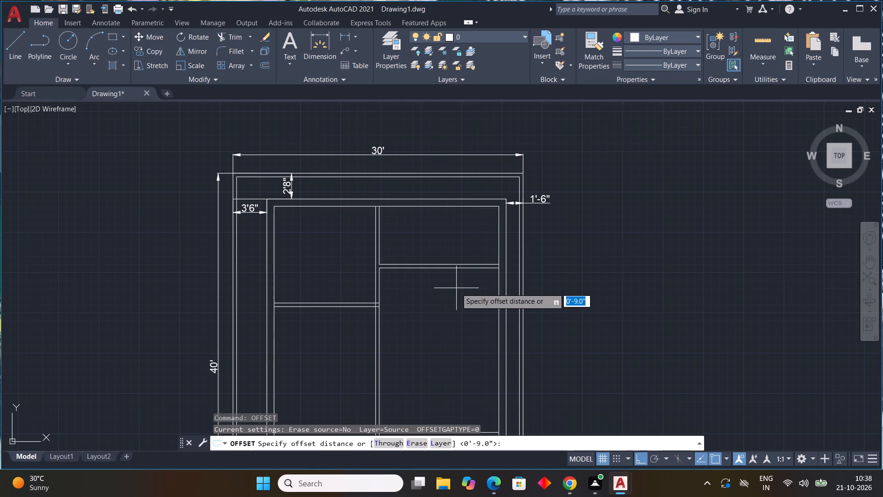
{"action": "type", "text": "9'0\""}
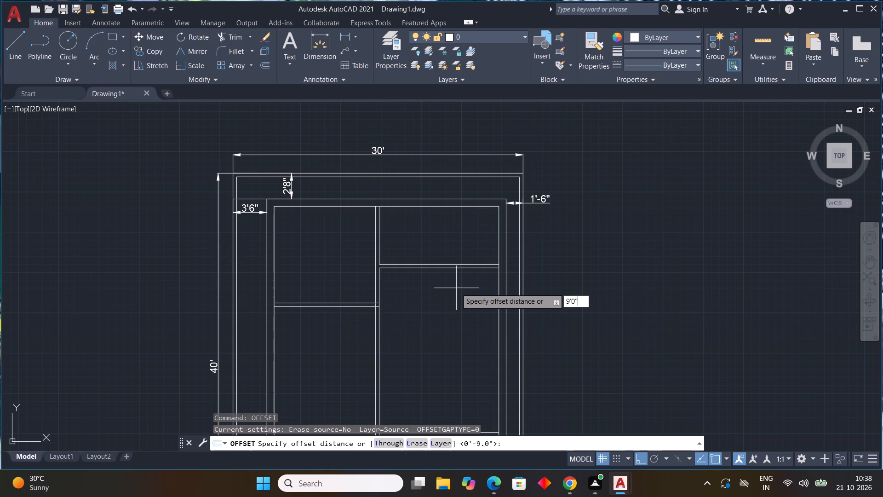
{"action": "key", "text": "Return"}
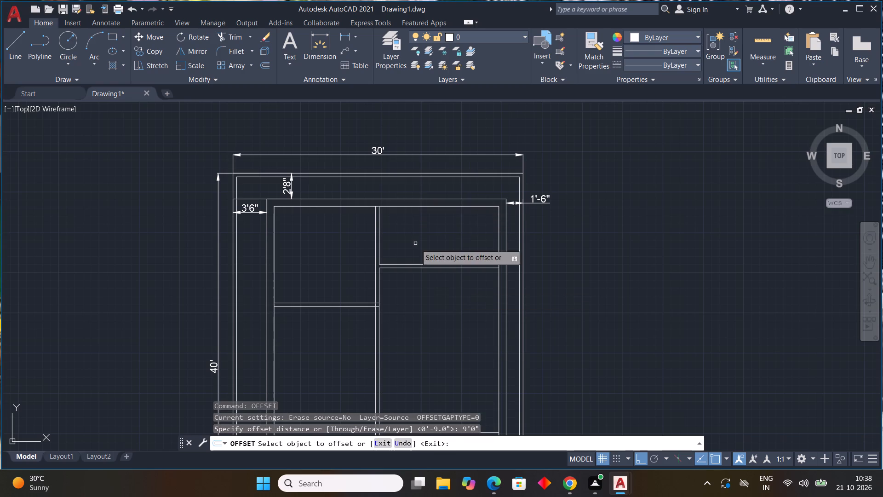
{"action": "left_click_drag", "start_coordinate": [424, 269], "coordinate": [424, 276]}
{"action": "left_click_drag", "start_coordinate": [442, 323], "coordinate": [444, 328]}
{"action": "key", "text": "Escape"}
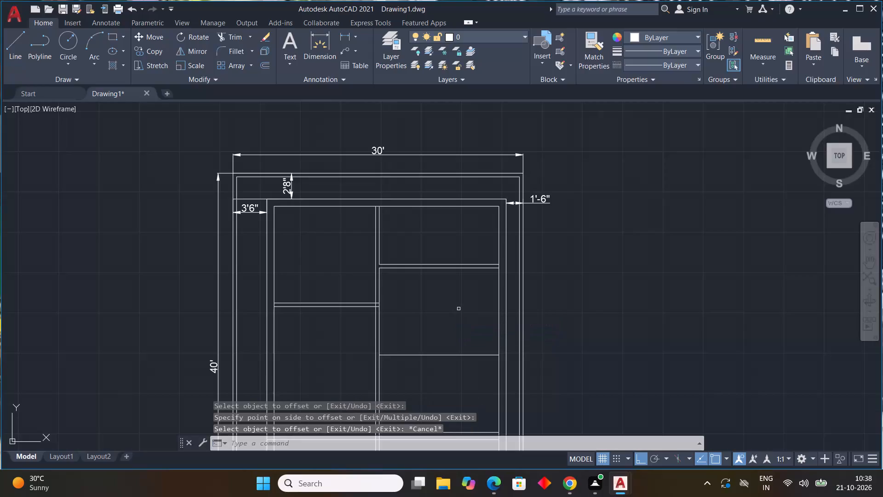
Offset the single horizontal line in the east rooms 4.5" to the south to form a partition.
{"action": "key", "text": "space"}
{"action": "key", "text": "4"}
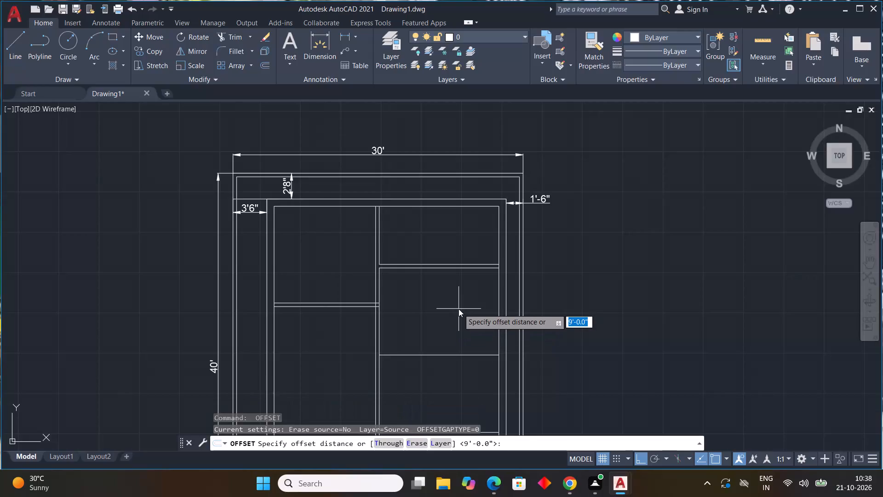
{"action": "type", "text": ".5"}
{"action": "key", "text": "shift+quotedbl"}
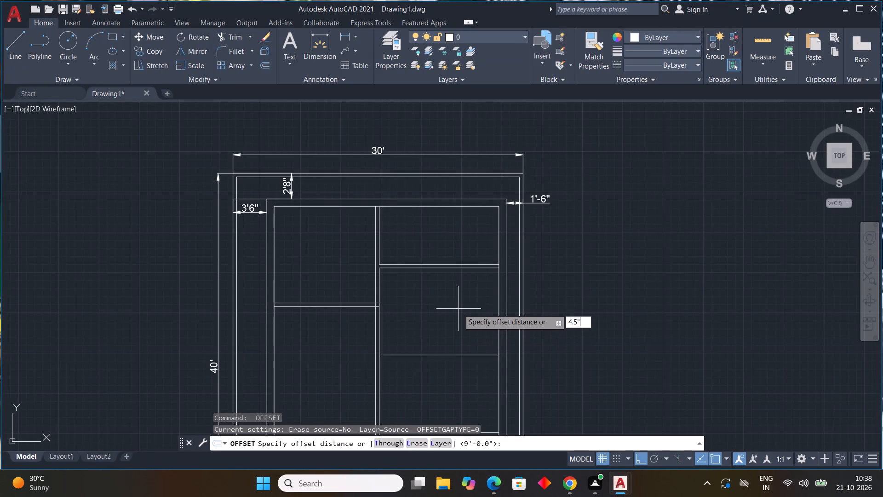
{"action": "key", "text": "Return"}
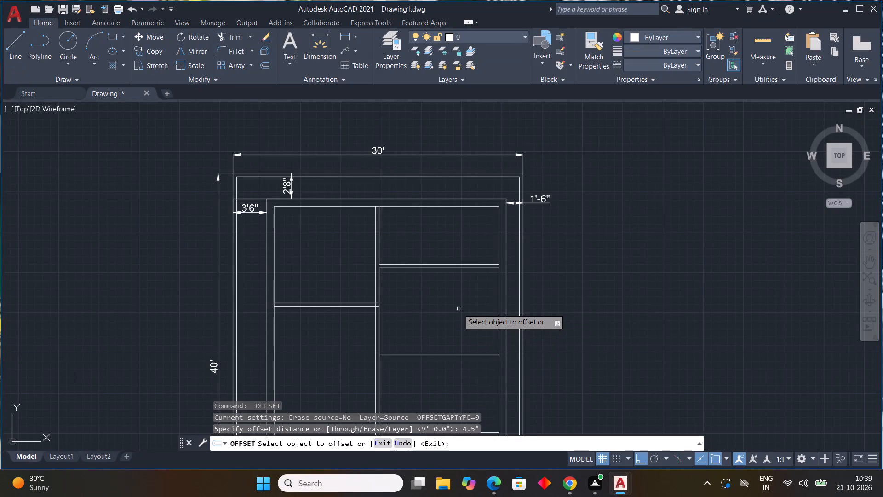
{"action": "scroll", "coordinate": [461, 315], "scroll_direction": "down", "scroll_amount": 2}
{"action": "scroll", "coordinate": [456, 335], "scroll_direction": "up", "scroll_amount": 2}
{"action": "middle_click_drag", "start_coordinate": [455, 333], "coordinate": [434, 265]}
{"action": "scroll", "coordinate": [435, 266], "scroll_direction": "up", "scroll_amount": 1}
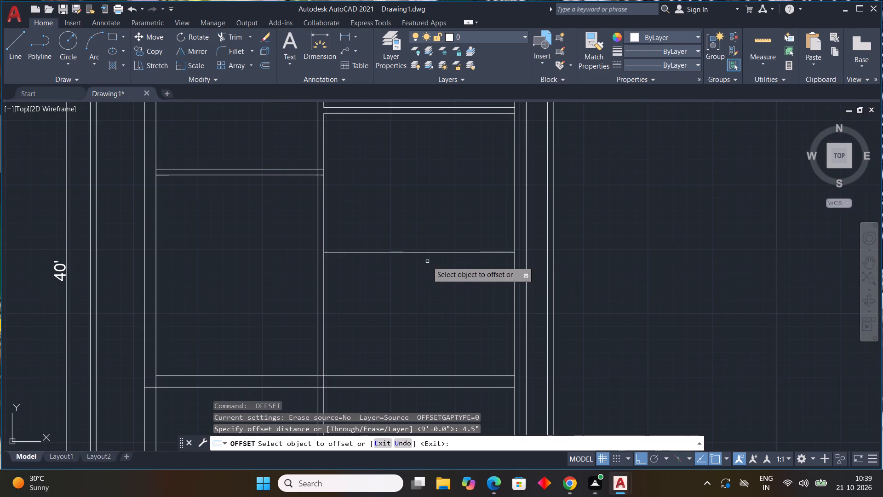
{"action": "left_click", "coordinate": [425, 253]}
{"action": "left_click", "coordinate": [429, 272]}
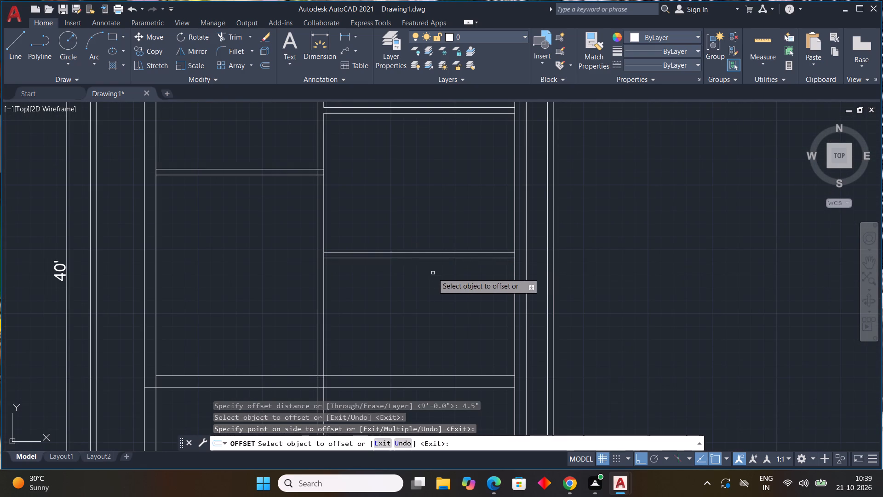
{"action": "key", "text": "Escape"}
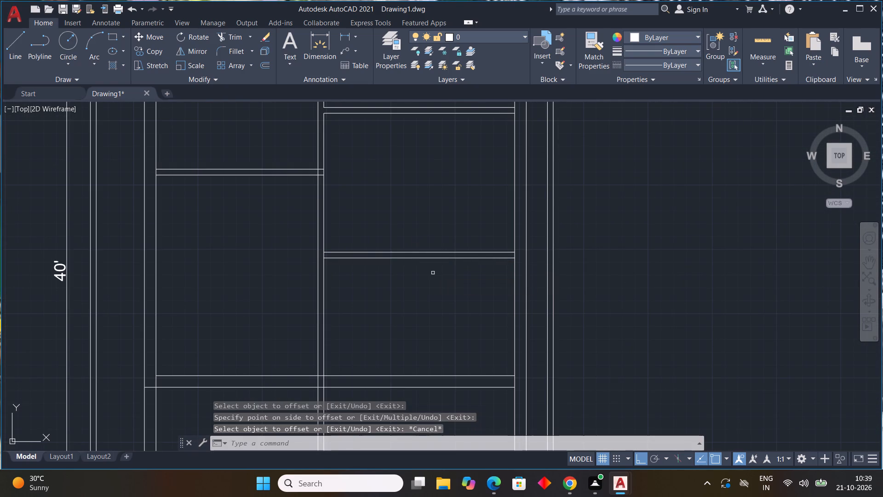
Offset the lower line of the second east-side partition 3'9" to the south.
{"action": "key", "text": "space"}
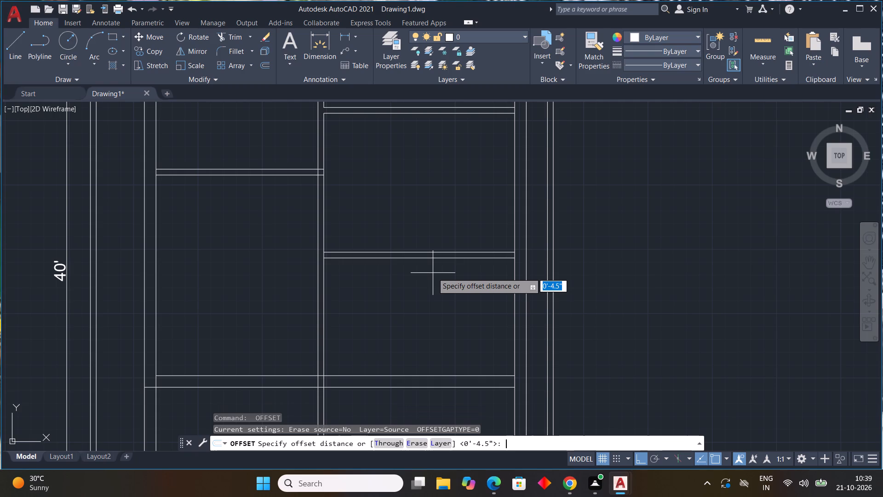
{"action": "key", "text": "3"}
{"action": "type", "text": "'9\""}
{"action": "key", "text": "Return"}
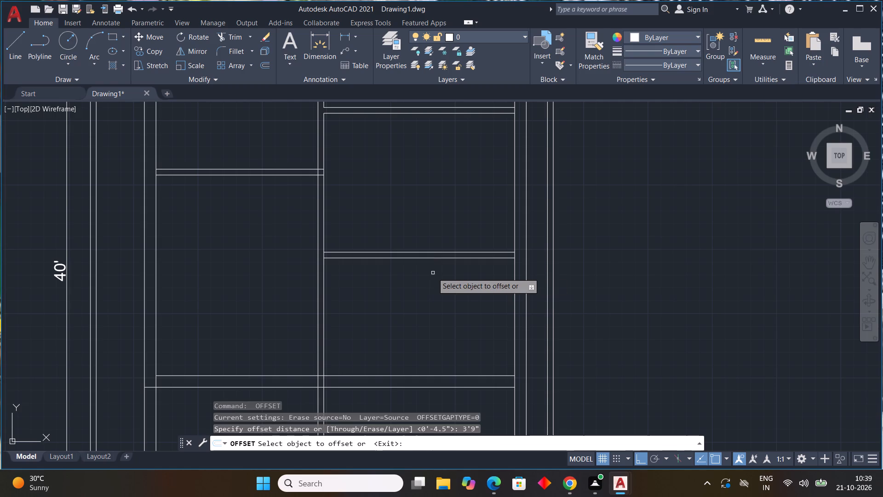
{"action": "left_click", "coordinate": [439, 259]}
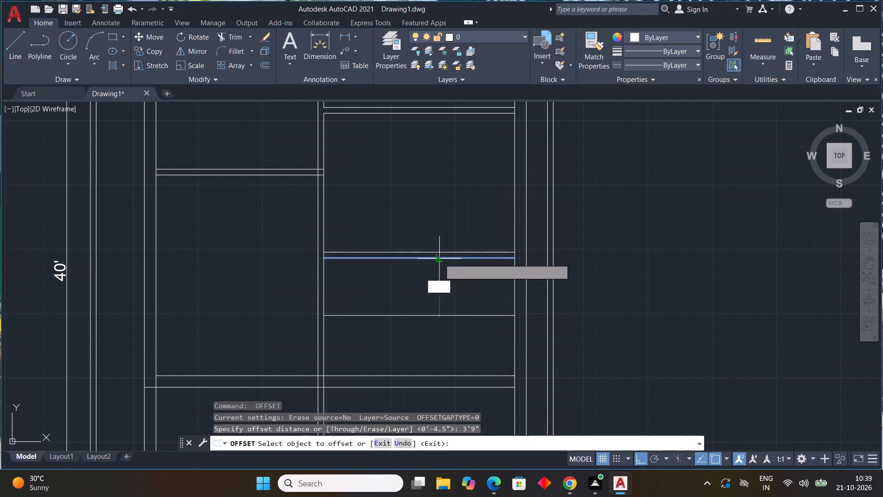
{"action": "left_click", "coordinate": [440, 287]}
{"action": "key", "text": "Escape"}
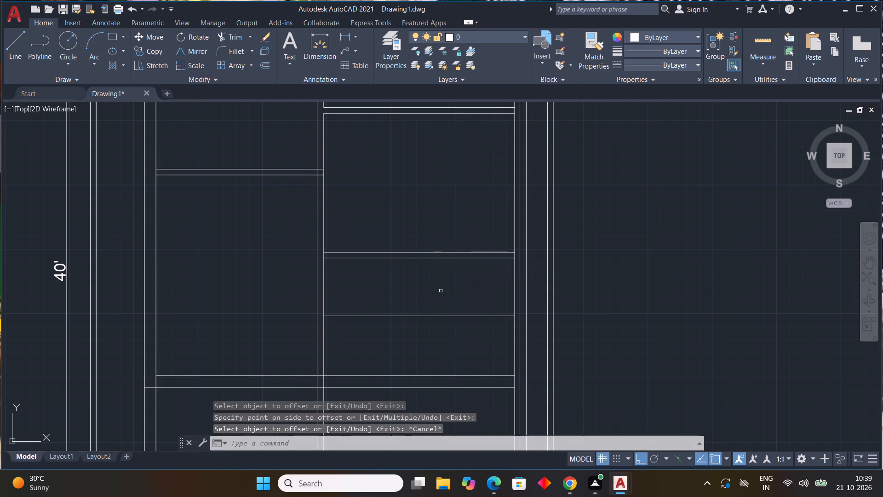
Offset the single line below the second east-side partition 4.5" to the south to form a third partition.
{"action": "key", "text": "space"}
{"action": "key", "text": "4"}
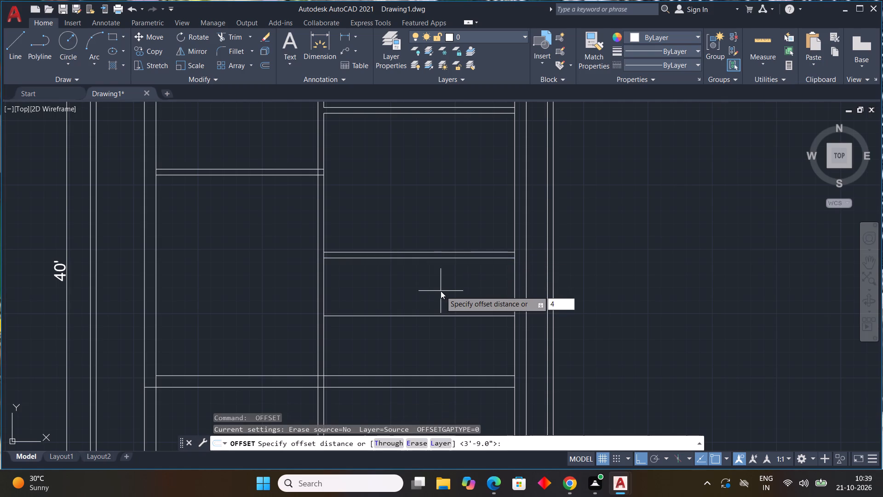
{"action": "type", "text": ".5"}
{"action": "key", "text": "shift+quotedbl"}
{"action": "key", "text": "Return"}
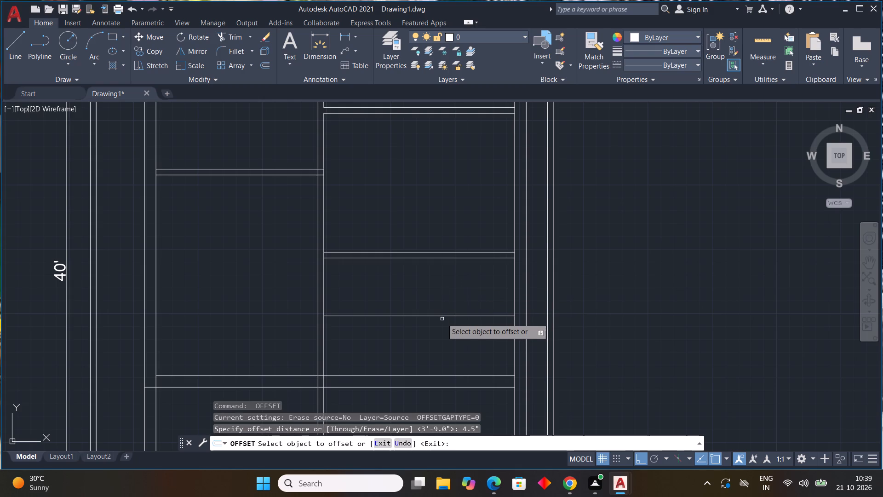
{"action": "left_click", "coordinate": [441, 317]}
{"action": "left_click", "coordinate": [444, 335]}
{"action": "key", "text": "Escape"}
{"action": "key", "text": "Escape"}
{"action": "key", "text": "Escape"}
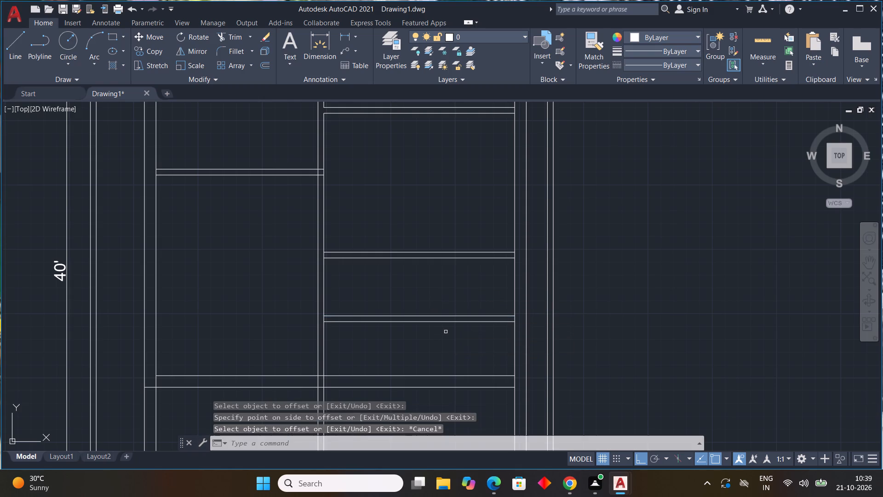
{"action": "key", "text": "Escape"}
{"action": "key", "text": "Escape"}
{"action": "key", "text": "Escape"}
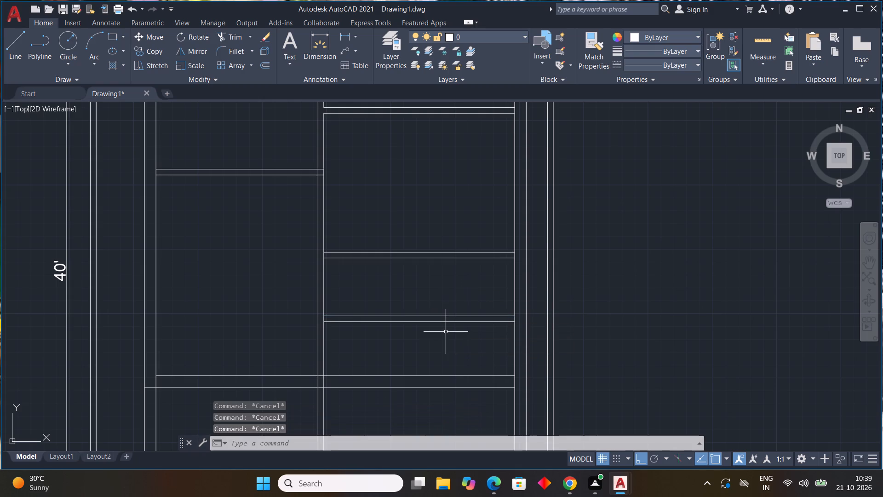
Trim away both lines of the 9" horizontal wall east of the central vertical partition.
{"action": "type", "text": "TR"}
{"action": "key", "text": "space"}
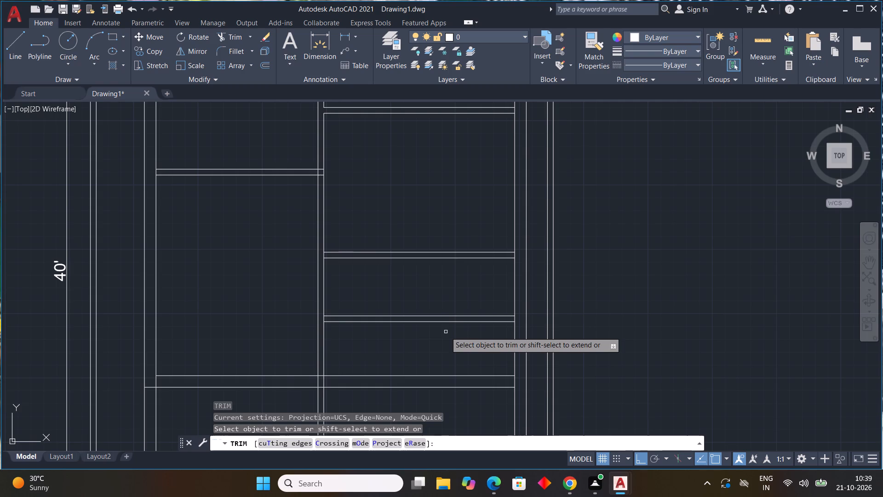
{"action": "scroll", "coordinate": [441, 316], "scroll_direction": "down", "scroll_amount": 2}
{"action": "middle_click_drag", "start_coordinate": [438, 316], "coordinate": [384, 235]}
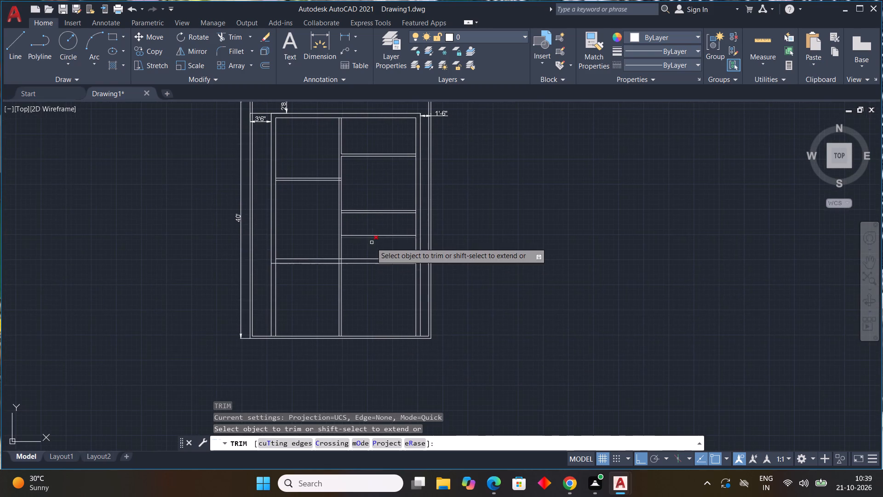
{"action": "left_click_drag", "start_coordinate": [373, 254], "coordinate": [373, 289]}
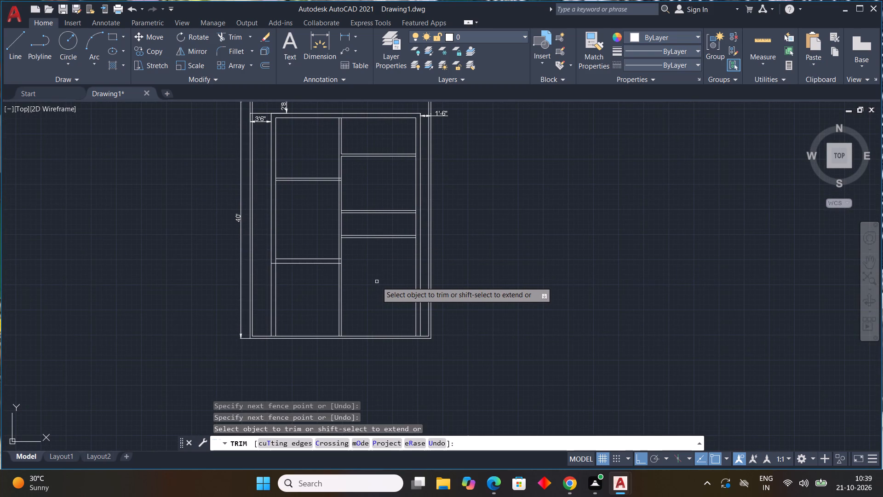
{"action": "key", "text": "Escape"}
{"action": "key", "text": "Escape"}
{"action": "key", "text": "Escape"}
{"action": "key", "text": "Escape"}
{"action": "key", "text": "Escape"}
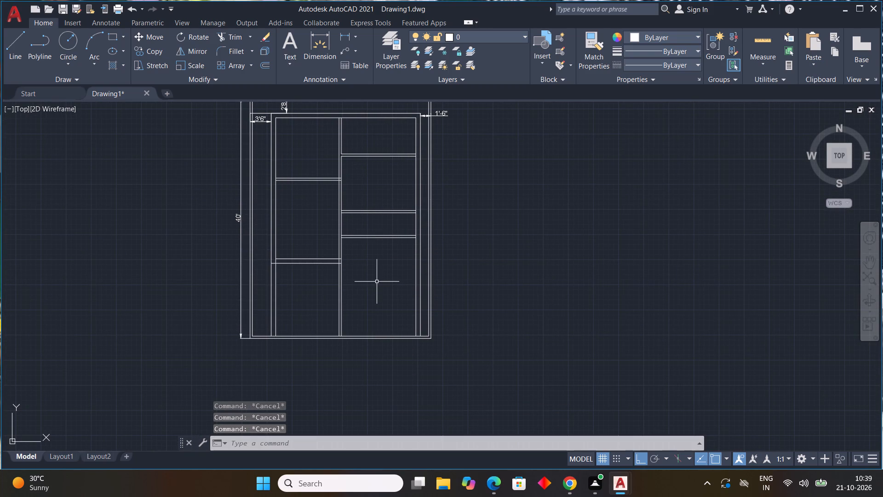
Offset the lower line of the third east-side partition 10'0" to the south.
{"action": "type", "text": "OFF"}
{"action": "key", "text": "space"}
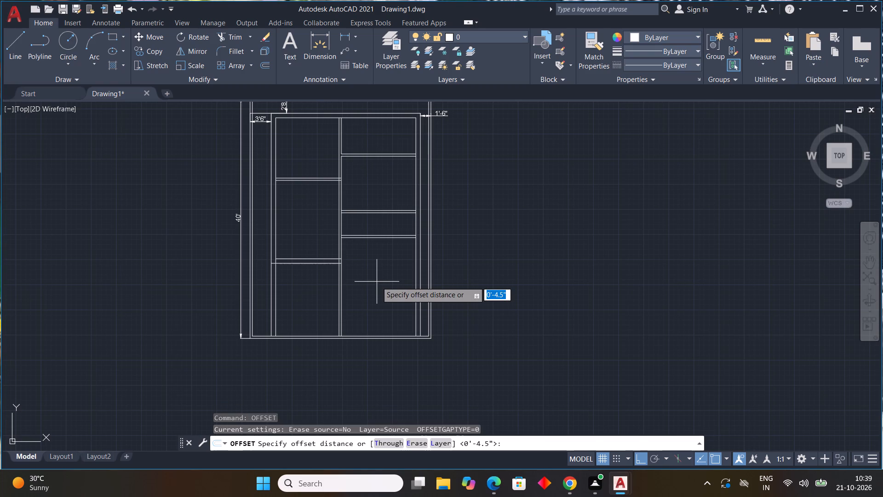
{"action": "type", "text": "10'0"}
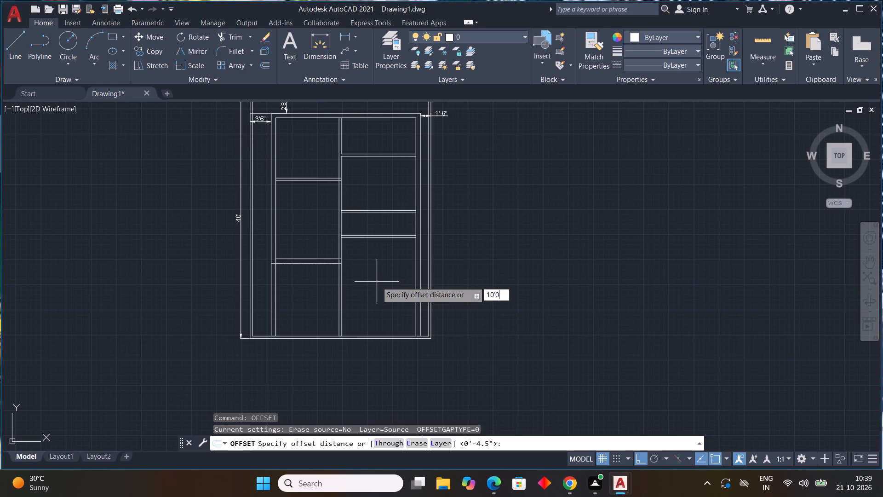
{"action": "key", "text": "shift+quotedbl"}
{"action": "key", "text": "Return"}
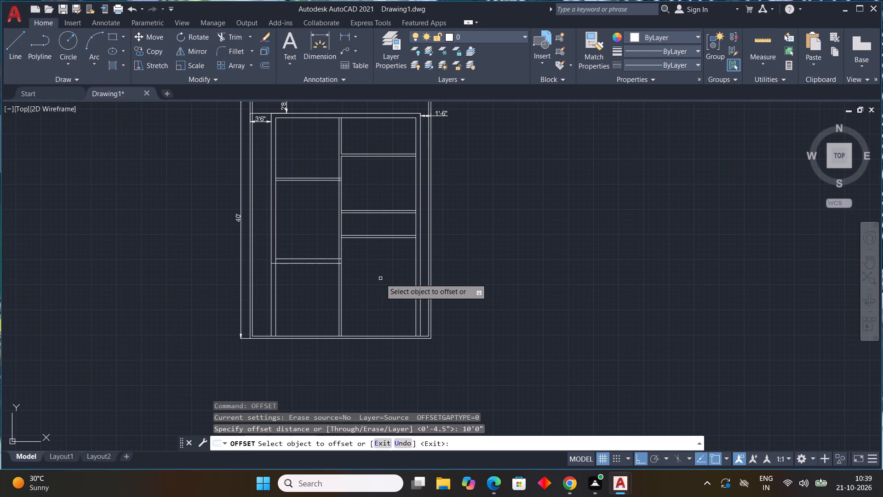
{"action": "scroll", "coordinate": [368, 236], "scroll_direction": "up", "scroll_amount": 1}
{"action": "left_click_drag", "start_coordinate": [374, 239], "coordinate": [375, 246]}
{"action": "left_click", "coordinate": [384, 297]}
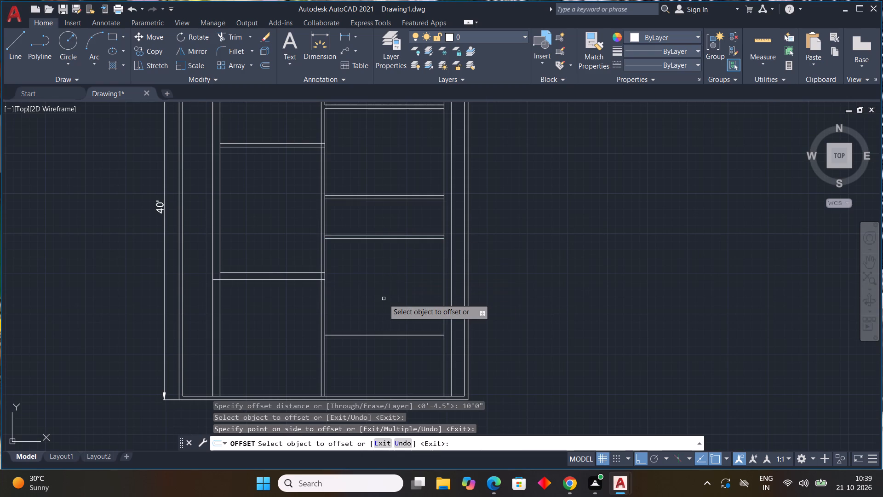
Offset the new single line in the southeast room 9" to the south to form a 9" wall.
{"action": "key", "text": "Escape"}
{"action": "key", "text": "space"}
{"action": "type", "text": "9\""}
{"action": "key", "text": "Return"}
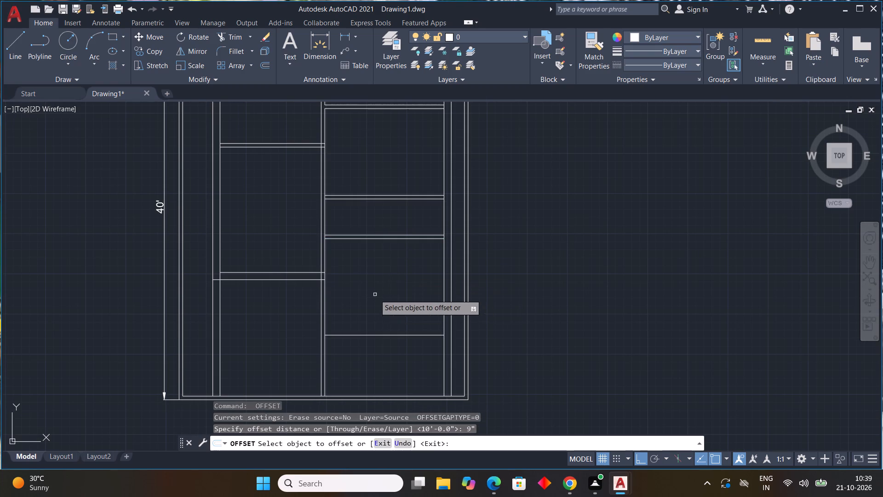
{"action": "left_click", "coordinate": [374, 334]}
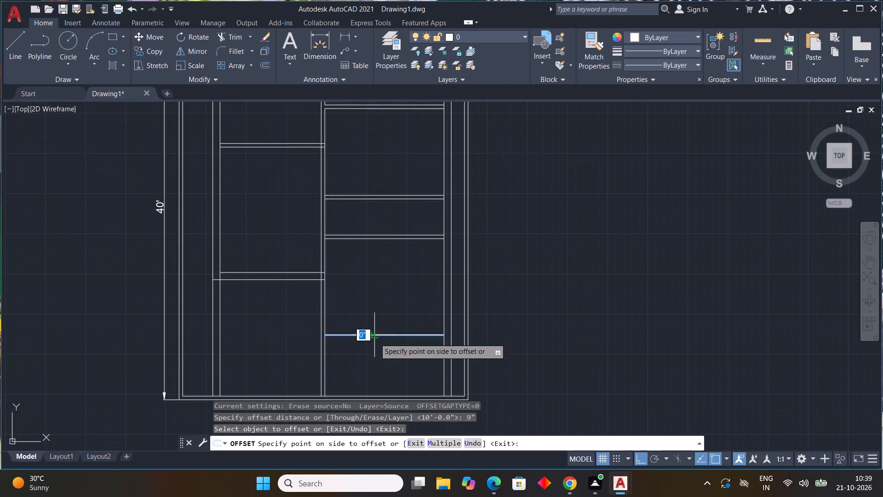
{"action": "left_click", "coordinate": [376, 353]}
{"action": "key", "text": "Escape"}
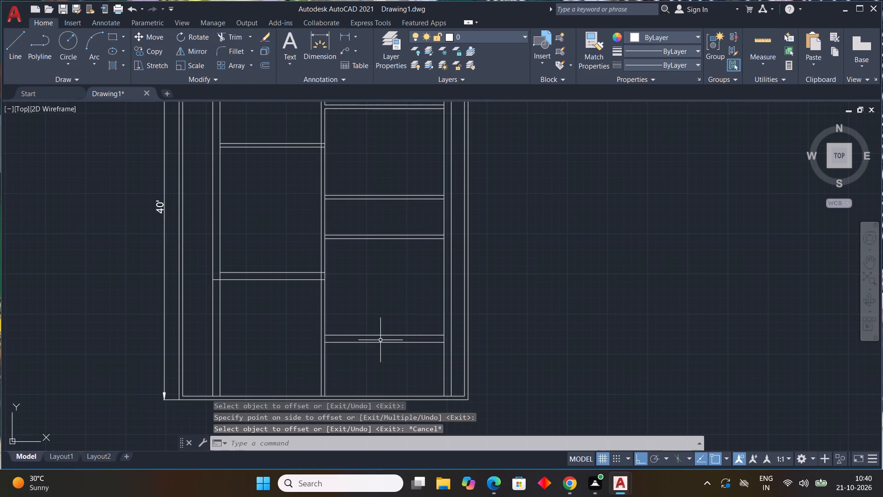
{"action": "key", "text": "Escape"}
{"action": "key", "text": "Escape"}
{"action": "key", "text": "Escape"}
{"action": "key", "text": "Escape"}
{"action": "key", "text": "Escape"}
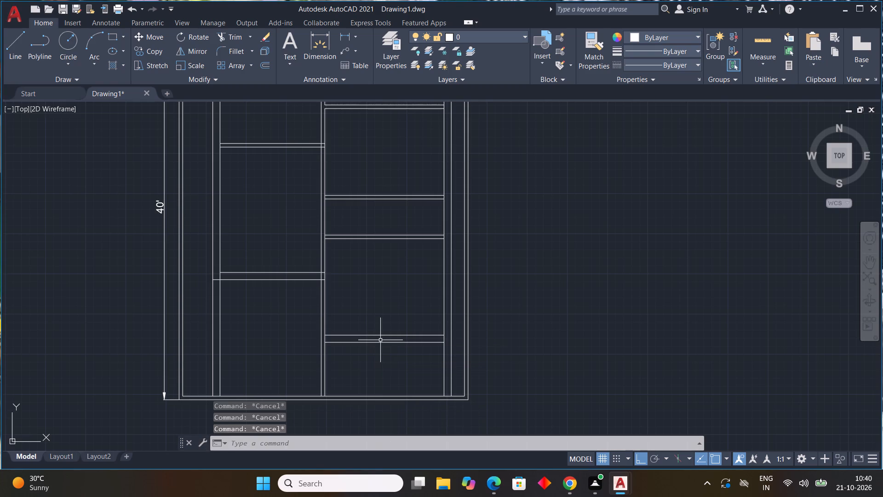
Stretch the new 9" wall's lower line west to the central partition's west face and east to the east room wall's outer face.
{"action": "middle_click_drag", "start_coordinate": [378, 307], "coordinate": [380, 211]}
{"action": "scroll", "coordinate": [346, 247], "scroll_direction": "up", "scroll_amount": 3}
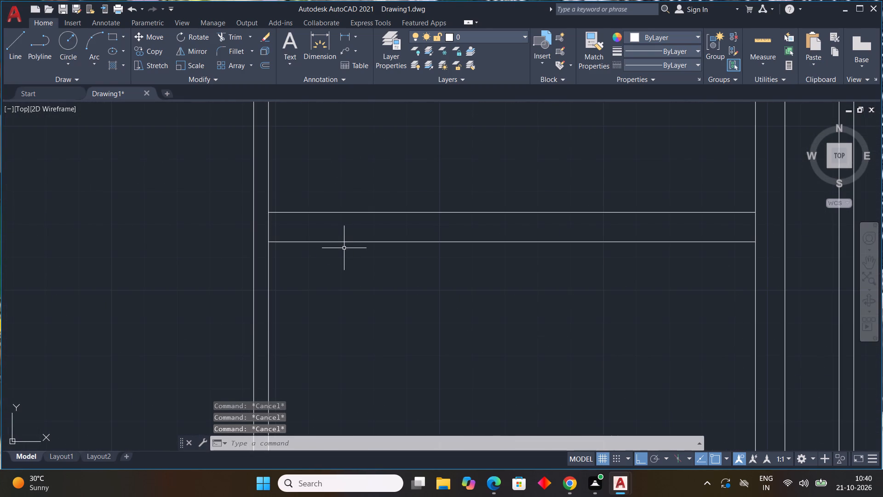
{"action": "left_click", "coordinate": [344, 243]}
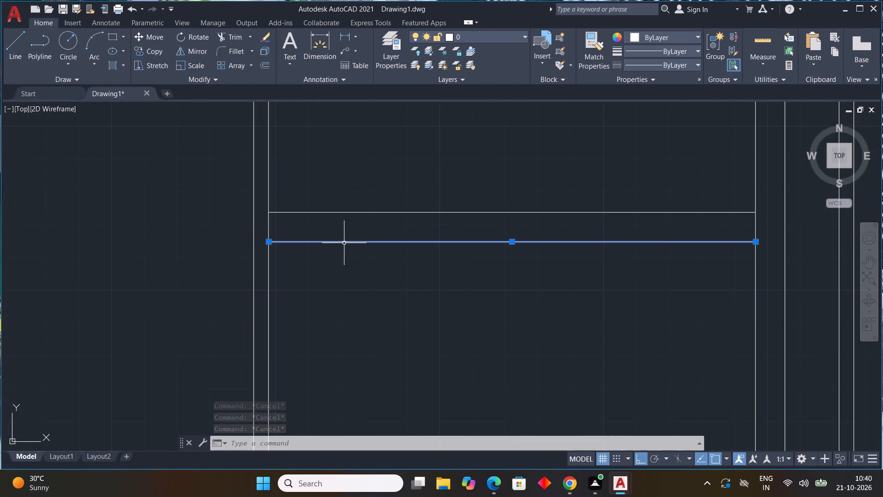
{"action": "left_click", "coordinate": [269, 241]}
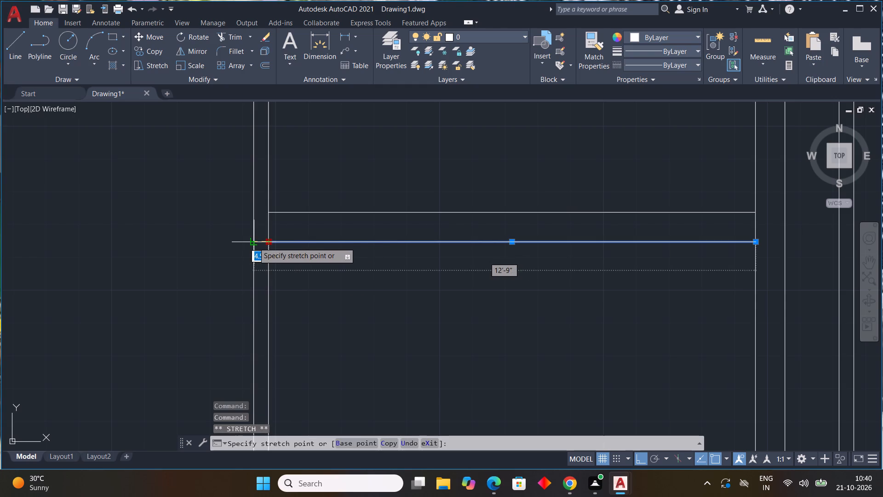
{"action": "left_click", "coordinate": [254, 243]}
{"action": "scroll", "coordinate": [406, 278], "scroll_direction": "down", "scroll_amount": 3}
{"action": "scroll", "coordinate": [512, 276], "scroll_direction": "up", "scroll_amount": 3}
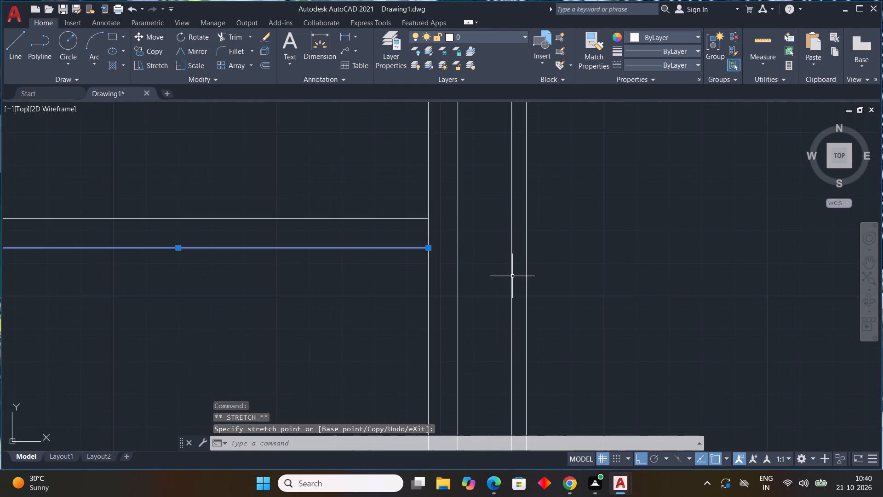
{"action": "middle_click_drag", "start_coordinate": [512, 276], "coordinate": [502, 329]}
{"action": "scroll", "coordinate": [429, 301], "scroll_direction": "up", "scroll_amount": 2}
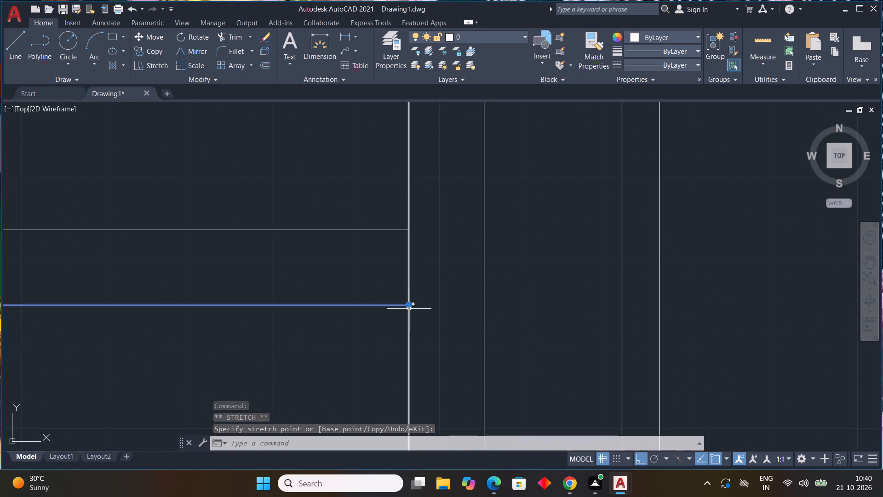
{"action": "left_click", "coordinate": [410, 305]}
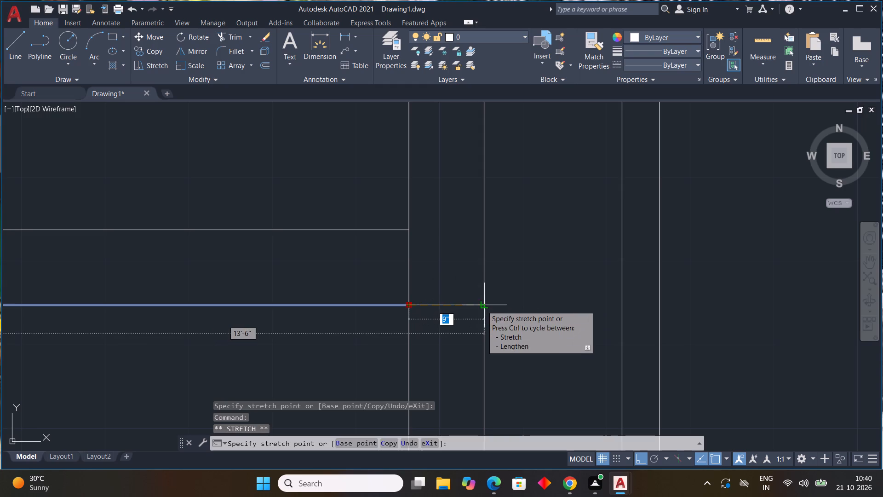
{"action": "left_click", "coordinate": [482, 306]}
{"action": "scroll", "coordinate": [491, 303], "scroll_direction": "down", "scroll_amount": 3}
{"action": "scroll", "coordinate": [562, 316], "scroll_direction": "down", "scroll_amount": 1}
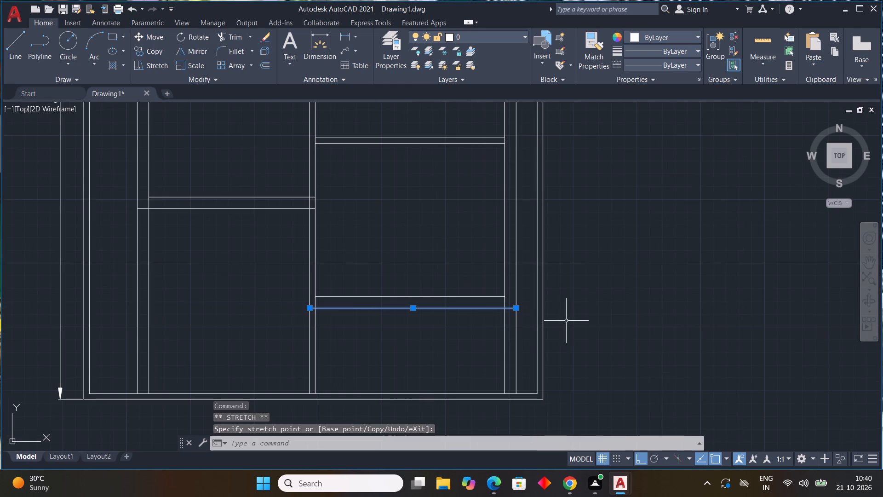
Stretch the south end of the east room wall's outer line down to the outermost south boundary line.
{"action": "middle_click_drag", "start_coordinate": [537, 366], "coordinate": [518, 286]}
{"action": "scroll", "coordinate": [498, 310], "scroll_direction": "up", "scroll_amount": 1}
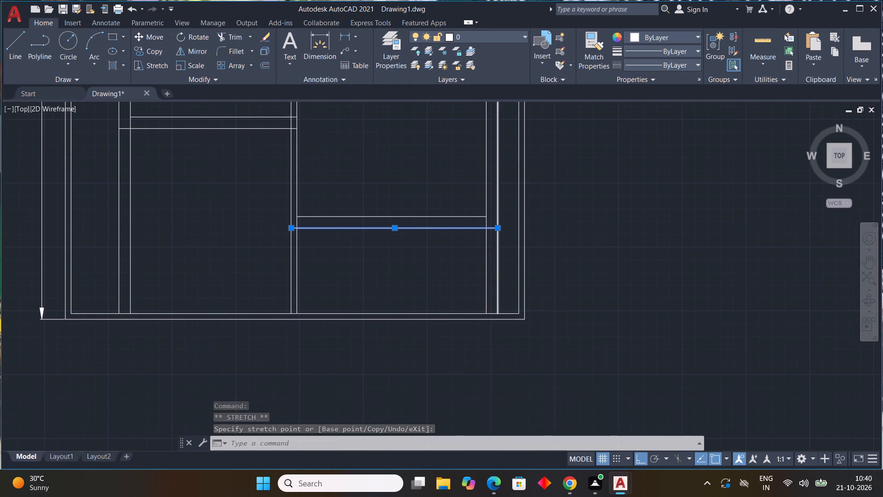
{"action": "left_click", "coordinate": [498, 316]}
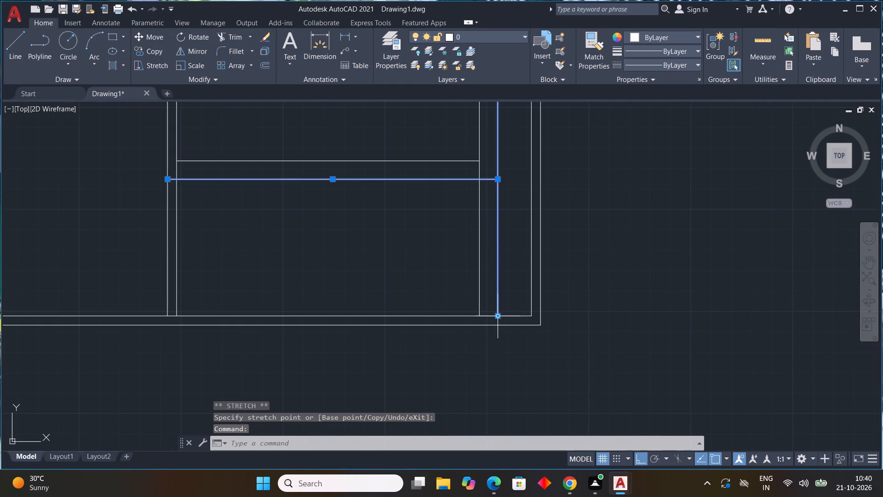
{"action": "left_click", "coordinate": [498, 318]}
{"action": "left_click", "coordinate": [499, 327]}
{"action": "scroll", "coordinate": [411, 326], "scroll_direction": "down", "scroll_amount": 2}
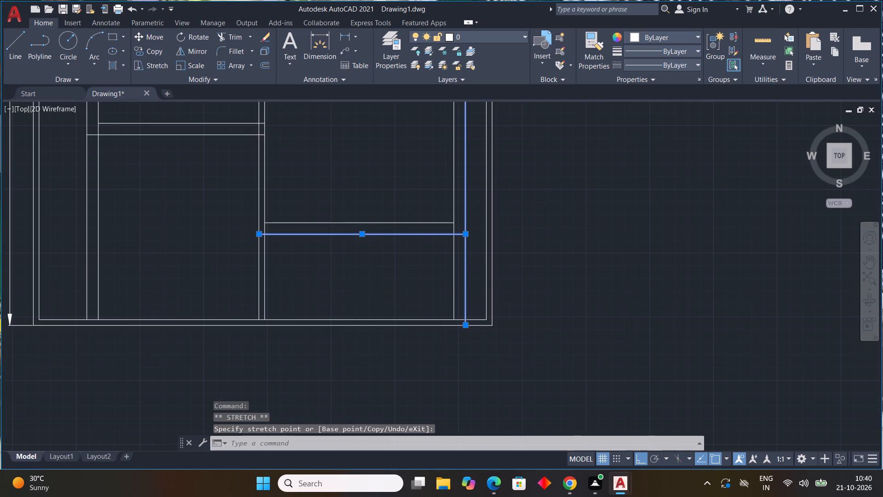
{"action": "middle_click_drag", "start_coordinate": [411, 326], "coordinate": [521, 326]}
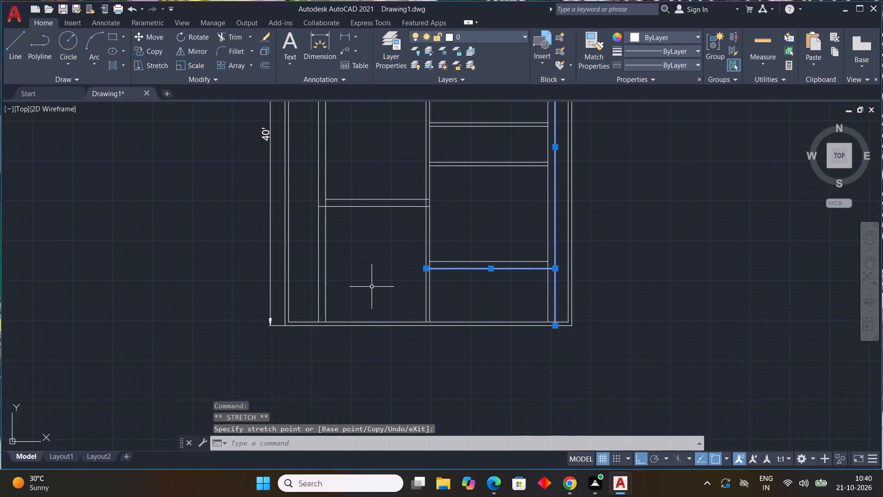
{"action": "key", "text": "Escape"}
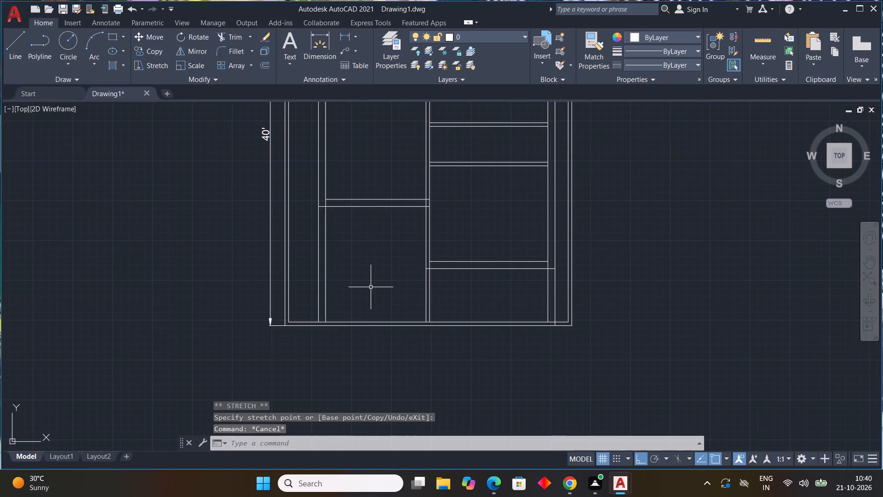
Stretch the south end of the central vertical partition's east line 4.5" down to the outermost south boundary line.
{"action": "middle_click_drag", "start_coordinate": [370, 293], "coordinate": [340, 255]}
{"action": "scroll", "coordinate": [339, 252], "scroll_direction": "up", "scroll_amount": 1}
{"action": "scroll", "coordinate": [437, 301], "scroll_direction": "up", "scroll_amount": 1}
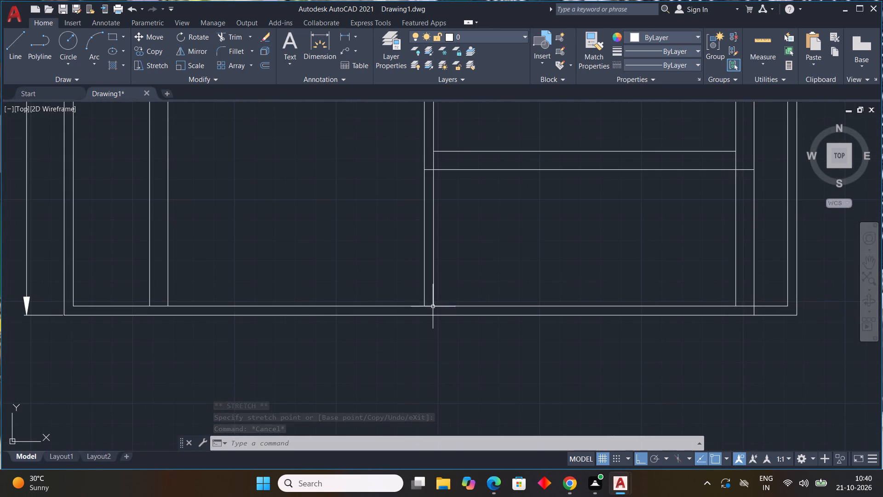
{"action": "left_click", "coordinate": [433, 302]}
{"action": "left_click", "coordinate": [432, 306]}
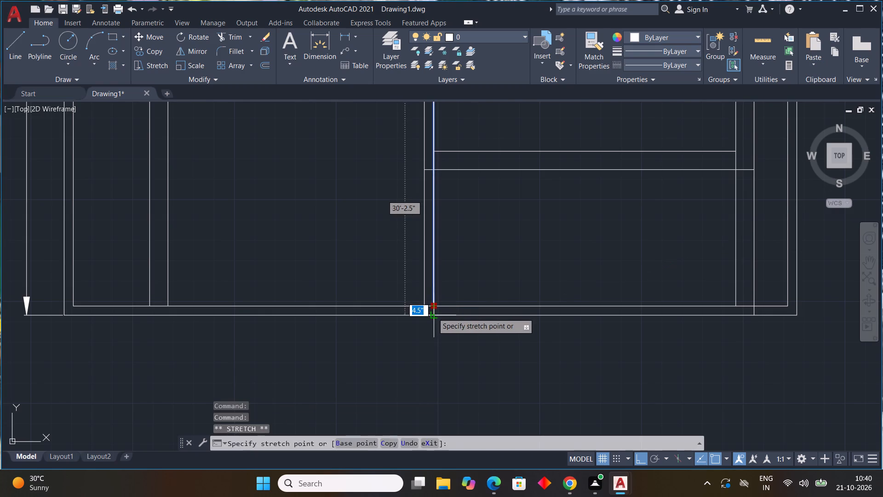
{"action": "left_click", "coordinate": [433, 313]}
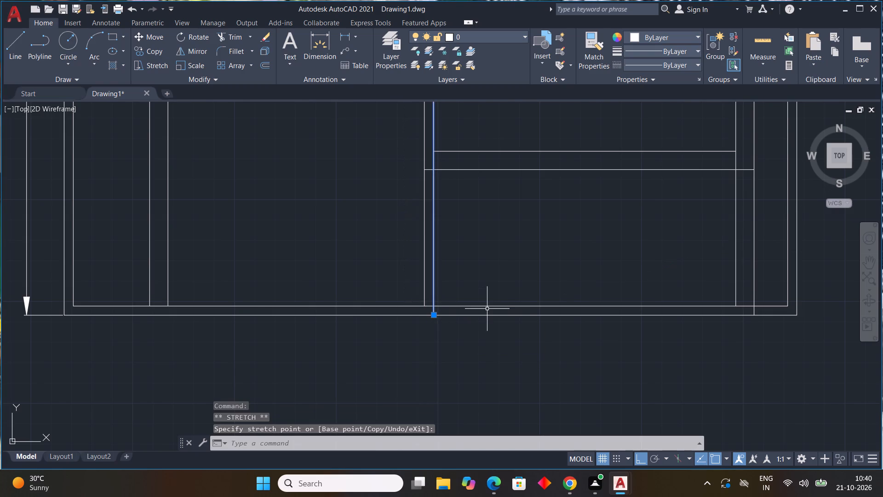
{"action": "key", "text": "Escape"}
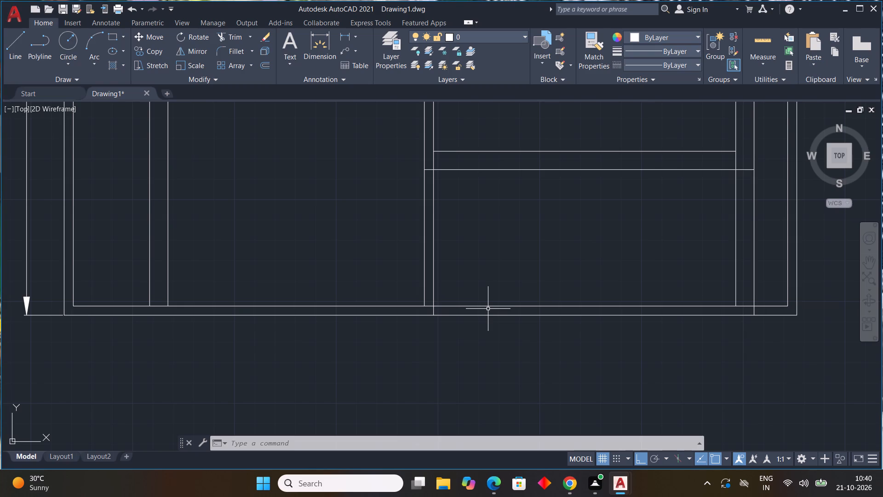
Trim the upper west-side partition's junctions with the central vertical partition and the inner line of the west room wall.
{"action": "scroll", "coordinate": [491, 298], "scroll_direction": "down", "scroll_amount": 3}
{"action": "middle_click_drag", "start_coordinate": [488, 277], "coordinate": [476, 362]}
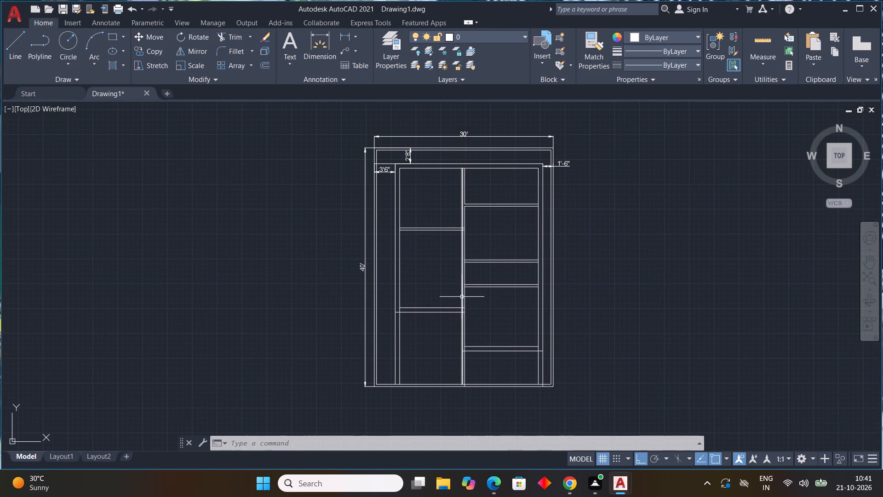
{"action": "type", "text": "TR"}
{"action": "key", "text": "space"}
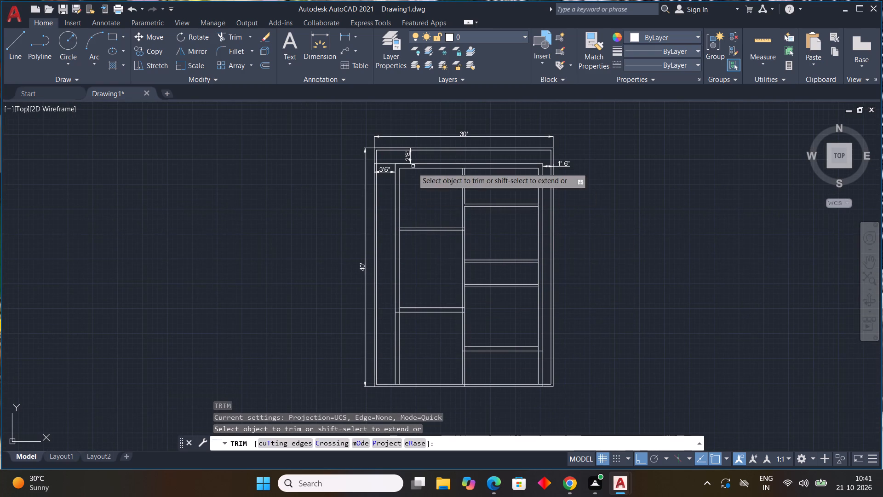
{"action": "scroll", "coordinate": [454, 193], "scroll_direction": "up", "scroll_amount": 3}
{"action": "middle_click_drag", "start_coordinate": [551, 306], "coordinate": [483, 186]}
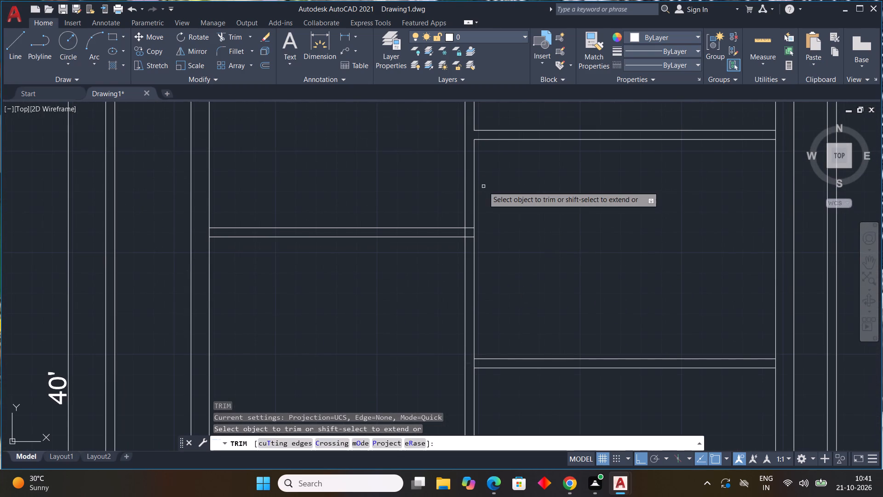
{"action": "scroll", "coordinate": [462, 246], "scroll_direction": "up", "scroll_amount": 3}
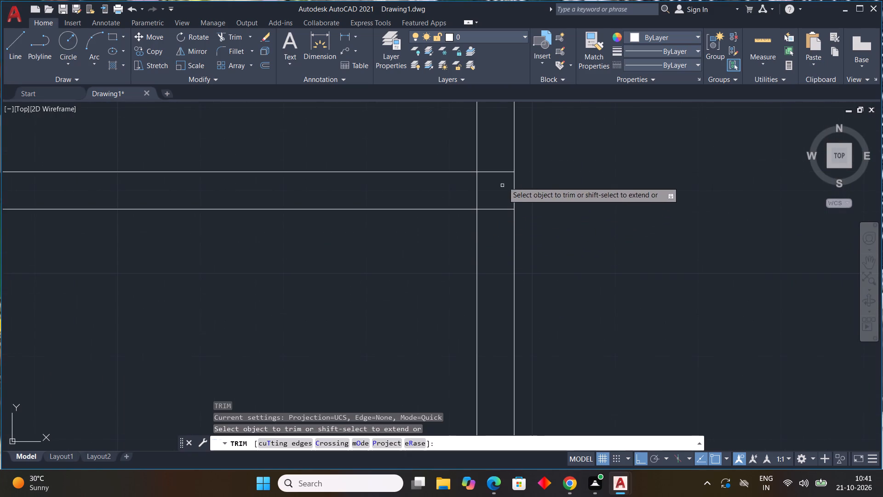
{"action": "left_click_drag", "start_coordinate": [496, 154], "coordinate": [495, 246]}
{"action": "left_click_drag", "start_coordinate": [488, 189], "coordinate": [367, 189]}
{"action": "scroll", "coordinate": [773, 306], "scroll_direction": "down", "scroll_amount": 4}
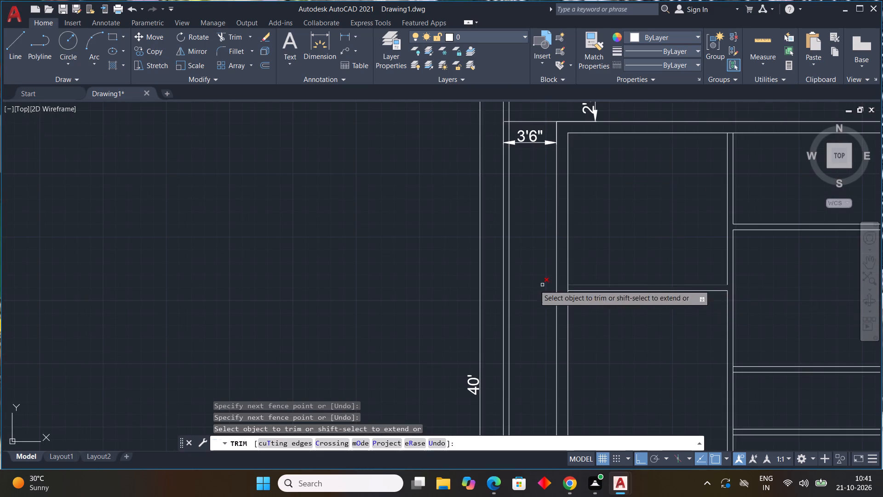
{"action": "scroll", "coordinate": [577, 290], "scroll_direction": "up", "scroll_amount": 3}
{"action": "left_click_drag", "start_coordinate": [562, 288], "coordinate": [526, 292]}
{"action": "scroll", "coordinate": [577, 320], "scroll_direction": "down", "scroll_amount": 4}
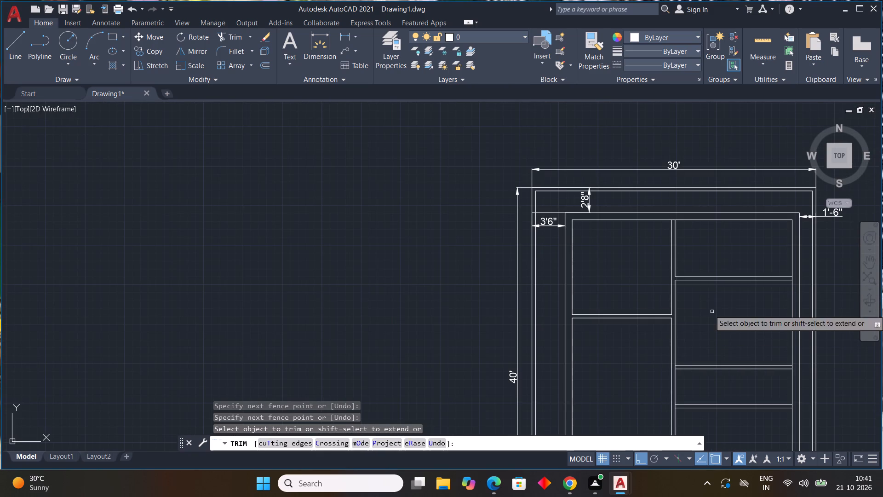
Trim the three east-side 4.5" partitions' junctions with the east room wall, and the lower two partitions' junctions with the central vertical partition.
{"action": "middle_click_drag", "start_coordinate": [760, 325], "coordinate": [492, 292]}
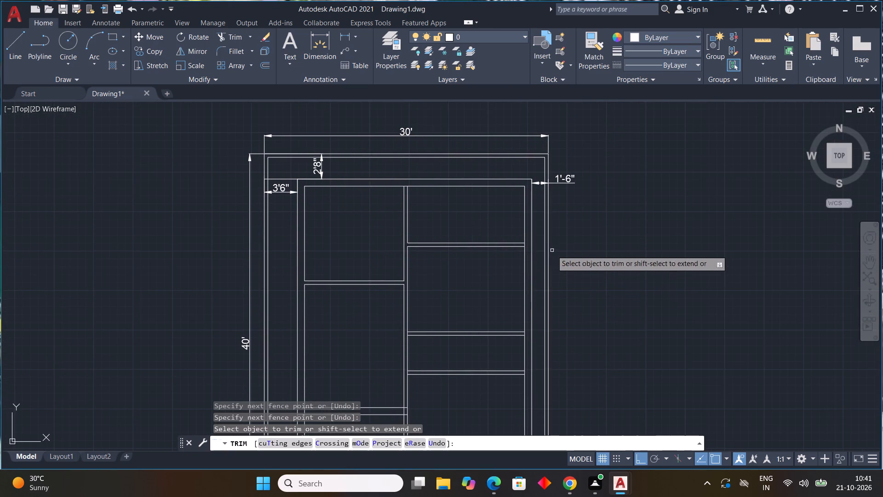
{"action": "scroll", "coordinate": [505, 233], "scroll_direction": "up", "scroll_amount": 3}
{"action": "left_click", "coordinate": [590, 280]}
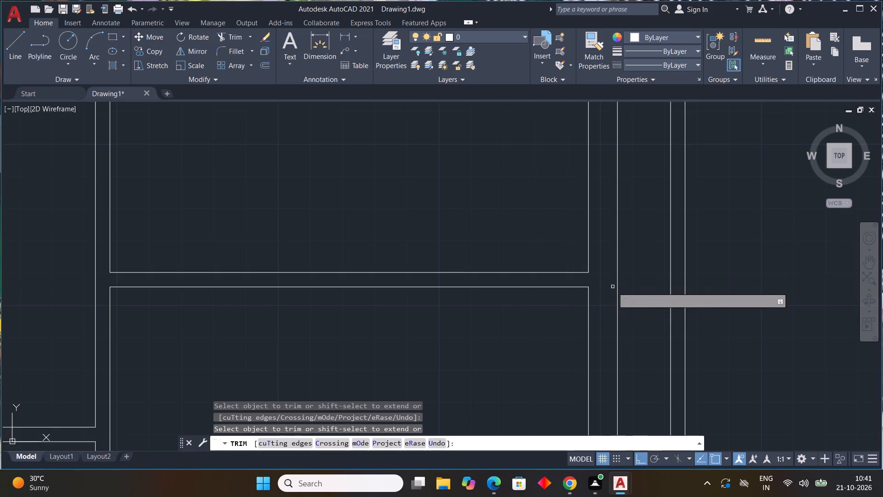
{"action": "scroll", "coordinate": [607, 311], "scroll_direction": "down", "scroll_amount": 3}
{"action": "middle_click_drag", "start_coordinate": [546, 356], "coordinate": [512, 274]}
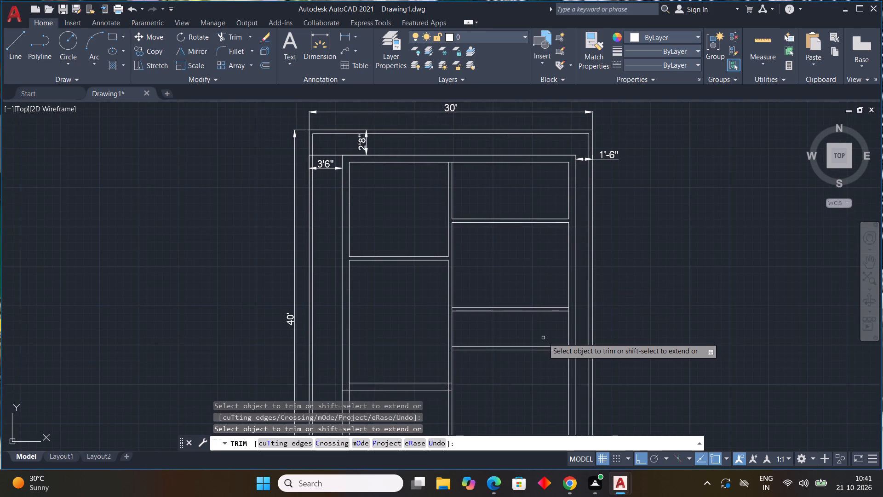
{"action": "scroll", "coordinate": [543, 335], "scroll_direction": "up", "scroll_amount": 1}
{"action": "scroll", "coordinate": [544, 332], "scroll_direction": "down", "scroll_amount": 2}
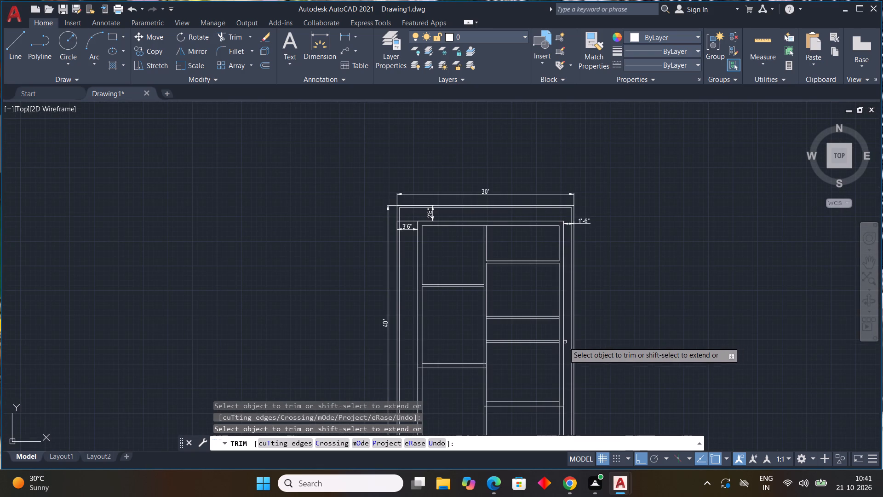
{"action": "scroll", "coordinate": [561, 343], "scroll_direction": "up", "scroll_amount": 3}
{"action": "left_click", "coordinate": [558, 349]}
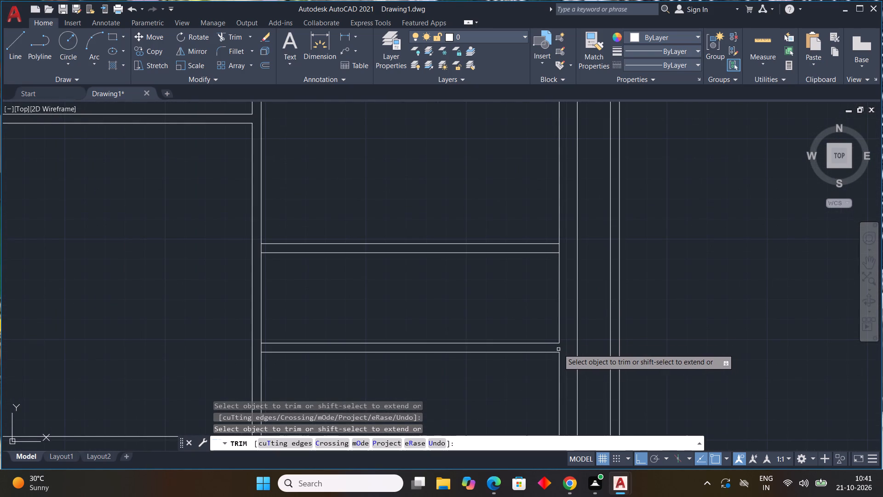
{"action": "left_click", "coordinate": [558, 247]}
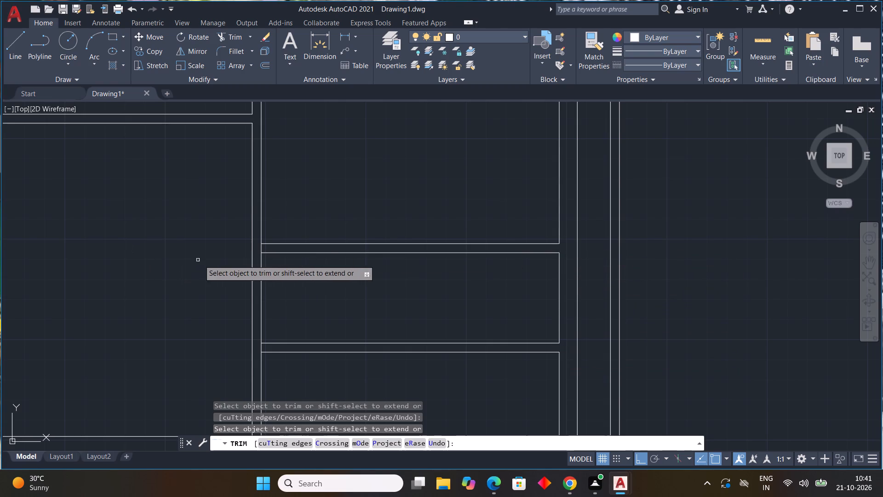
{"action": "left_click", "coordinate": [260, 247]}
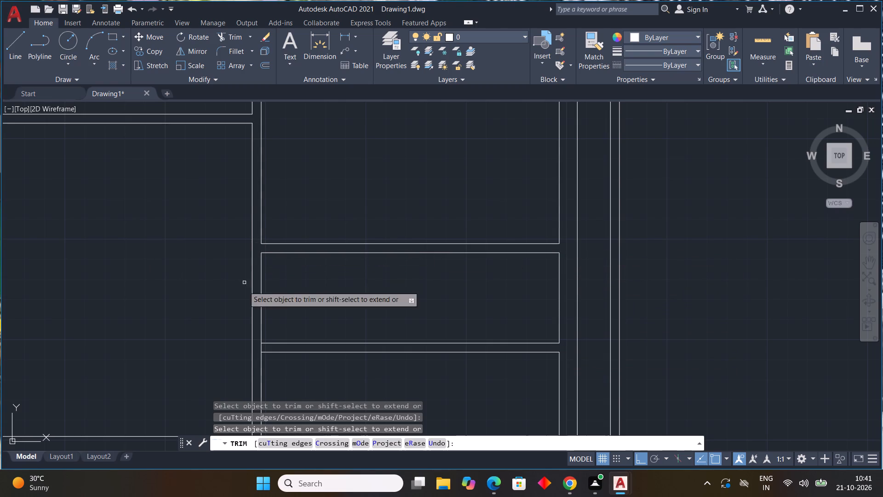
{"action": "left_click", "coordinate": [262, 349]}
{"action": "scroll", "coordinate": [437, 351], "scroll_direction": "down", "scroll_amount": 4}
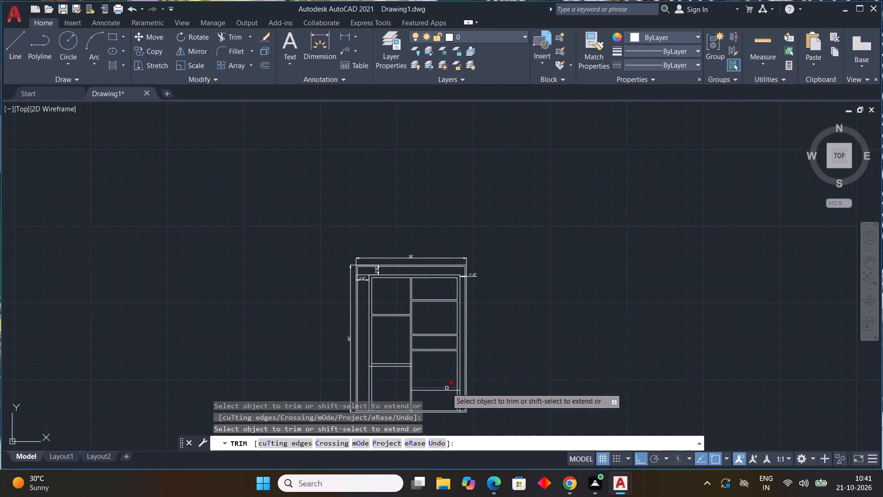
Trim the lower east room's south 9" wall junctions with the central partition's east line and the east room wall's inner line.
{"action": "middle_click_drag", "start_coordinate": [447, 388], "coordinate": [435, 341]}
{"action": "scroll", "coordinate": [404, 354], "scroll_direction": "up", "scroll_amount": 4}
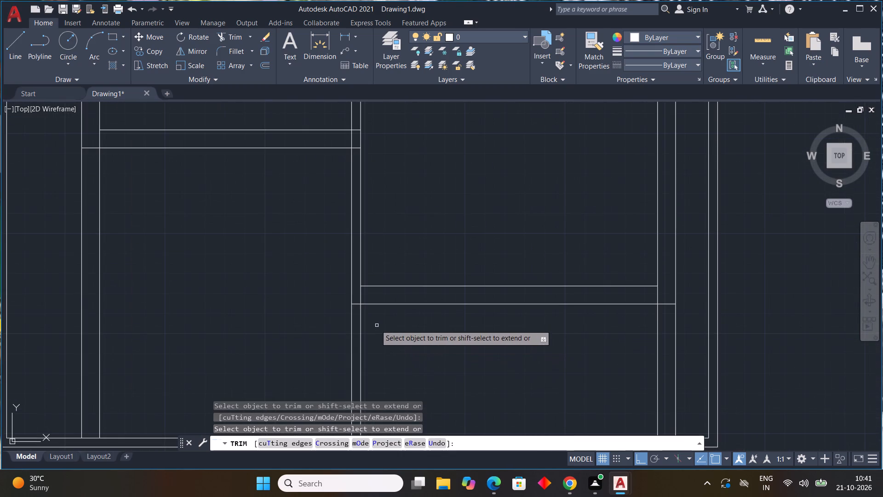
{"action": "left_click", "coordinate": [361, 299]}
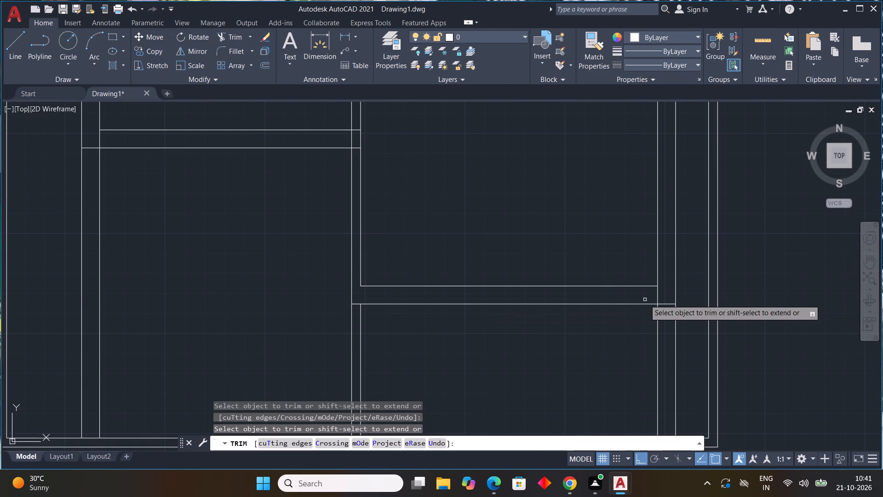
{"action": "left_click", "coordinate": [657, 297]}
{"action": "scroll", "coordinate": [411, 305], "scroll_direction": "down", "scroll_amount": 2}
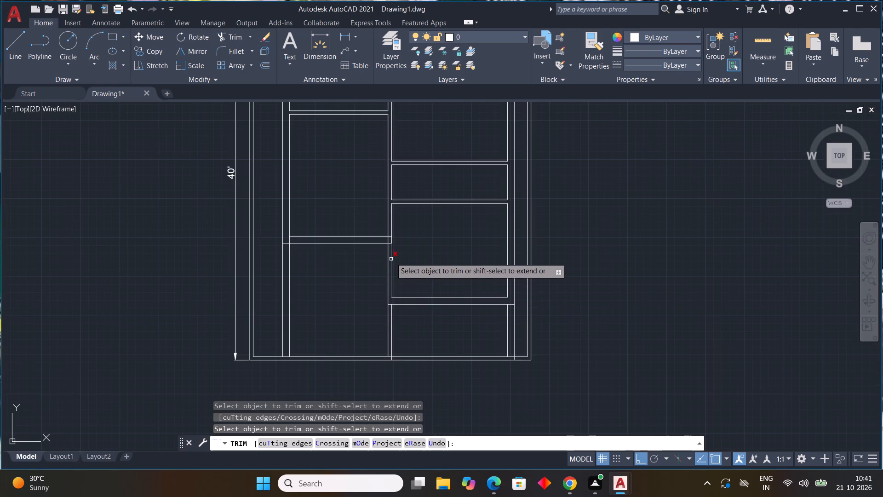
Trim the west-side 9" wall's junctions with the central vertical partition and the inner line of the west room wall.
{"action": "scroll", "coordinate": [389, 244], "scroll_direction": "up", "scroll_amount": 3}
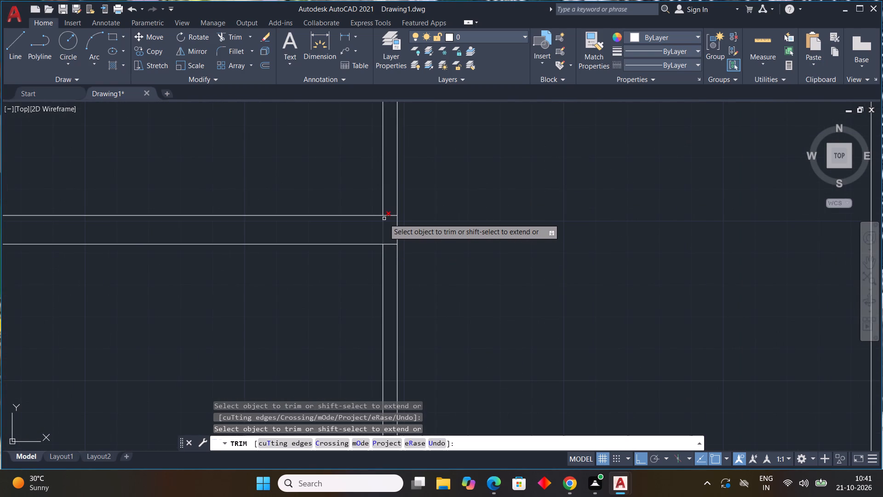
{"action": "left_click_drag", "start_coordinate": [388, 215], "coordinate": [385, 228]}
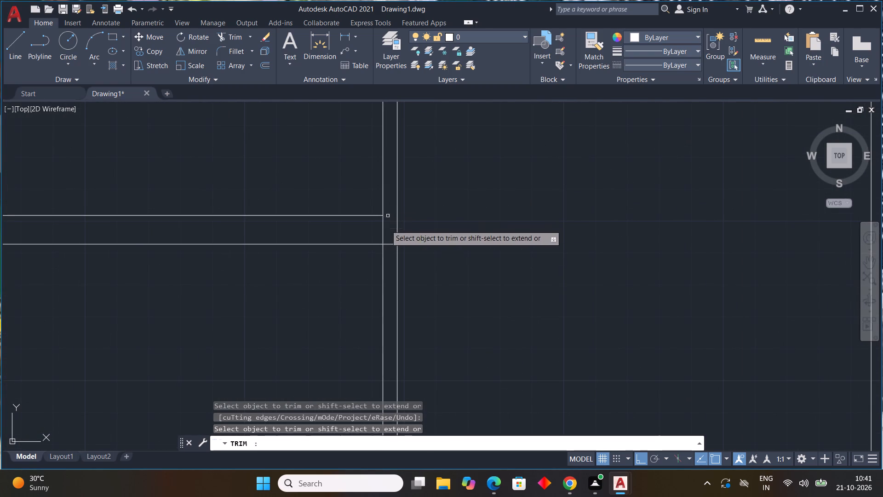
{"action": "left_click_drag", "start_coordinate": [385, 228], "coordinate": [373, 233]}
{"action": "left_click", "coordinate": [382, 231]}
{"action": "left_click", "coordinate": [389, 244]}
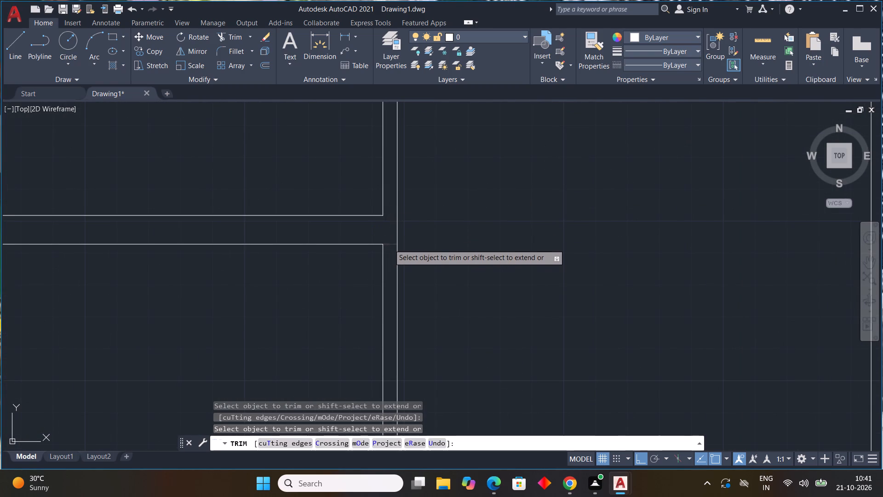
{"action": "scroll", "coordinate": [467, 271], "scroll_direction": "down", "scroll_amount": 3}
{"action": "scroll", "coordinate": [348, 258], "scroll_direction": "up", "scroll_amount": 3}
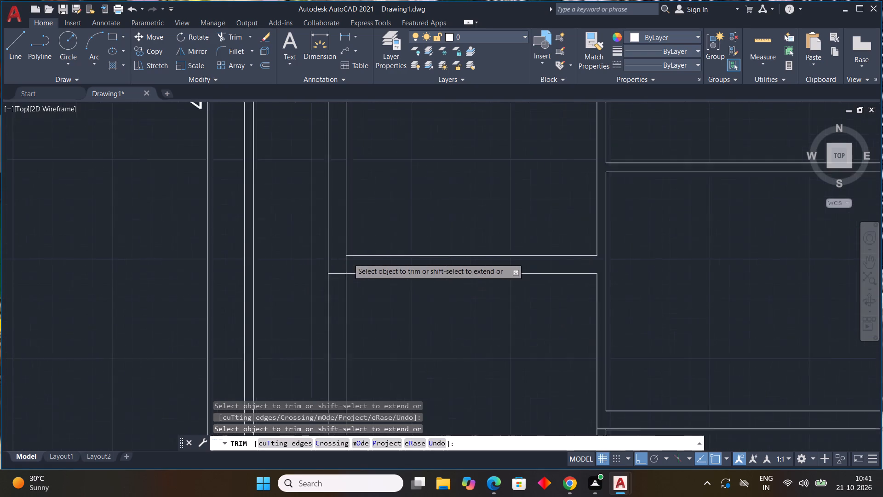
{"action": "left_click", "coordinate": [344, 267]}
{"action": "scroll", "coordinate": [499, 334], "scroll_direction": "down", "scroll_amount": 3}
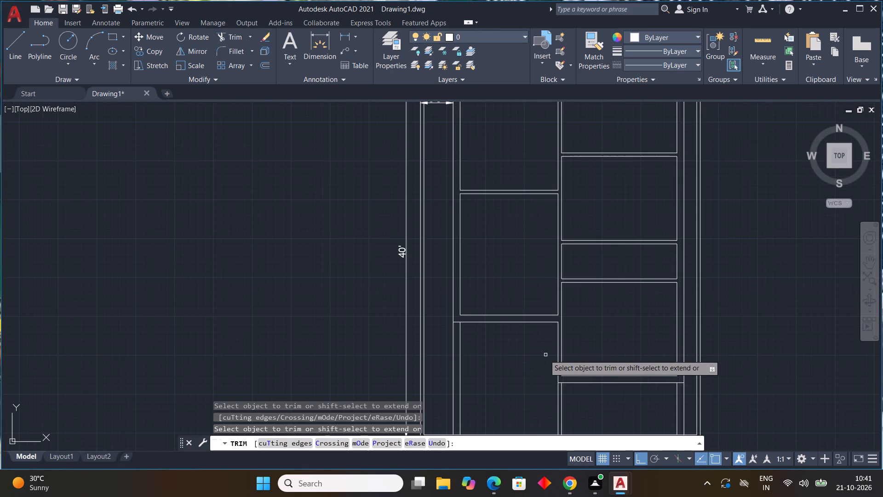
Trim away both west room wall lines below the west 9" wall and the central partition's west line below the east 9" wall.
{"action": "middle_click_drag", "start_coordinate": [542, 356], "coordinate": [443, 272]}
{"action": "left_click_drag", "start_coordinate": [385, 302], "coordinate": [349, 308]}
{"action": "scroll", "coordinate": [483, 345], "scroll_direction": "up", "scroll_amount": 3}
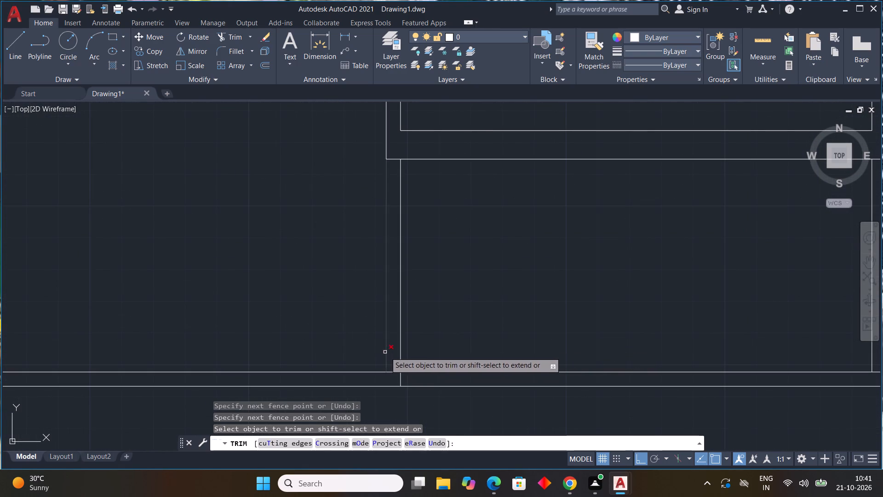
{"action": "left_click_drag", "start_coordinate": [390, 351], "coordinate": [378, 349]}
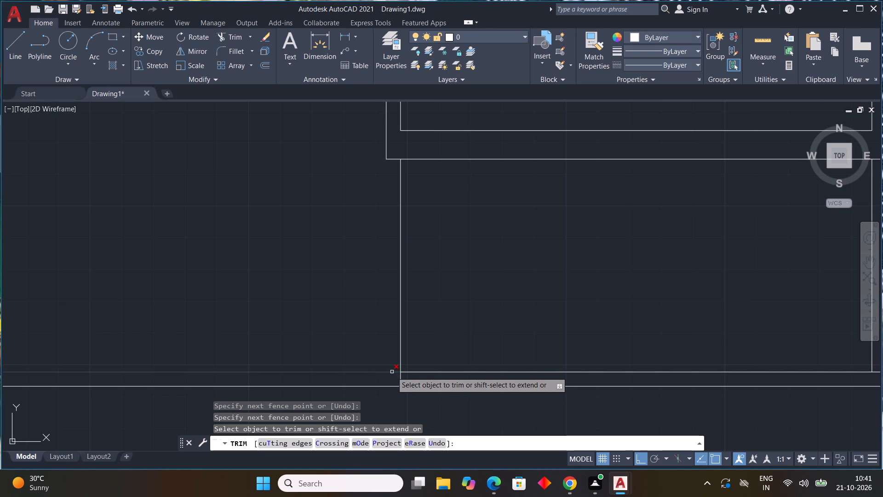
Trim the inner south boundary line between the central partition and east room wall, and that wall's inner line below the 9" wall.
{"action": "left_click", "coordinate": [470, 372]}
{"action": "scroll", "coordinate": [574, 396], "scroll_direction": "down", "scroll_amount": 1}
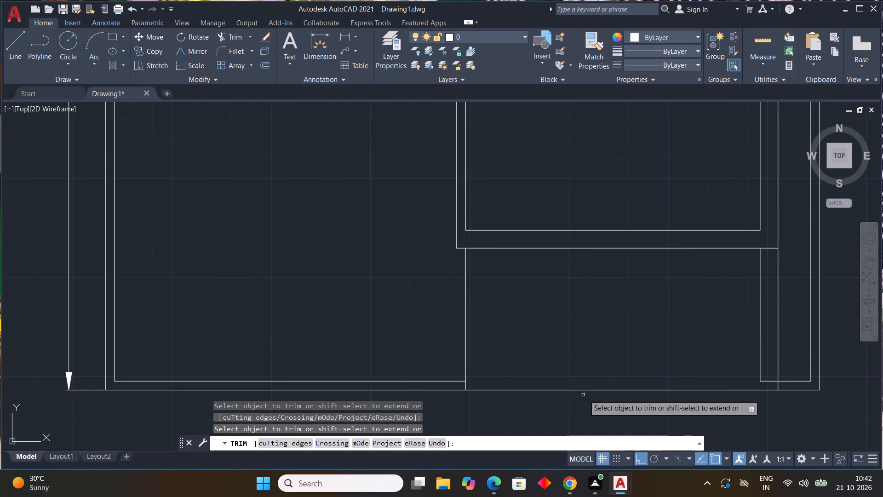
{"action": "middle_click_drag", "start_coordinate": [712, 409], "coordinate": [538, 380]}
{"action": "scroll", "coordinate": [588, 412], "scroll_direction": "down", "scroll_amount": 1}
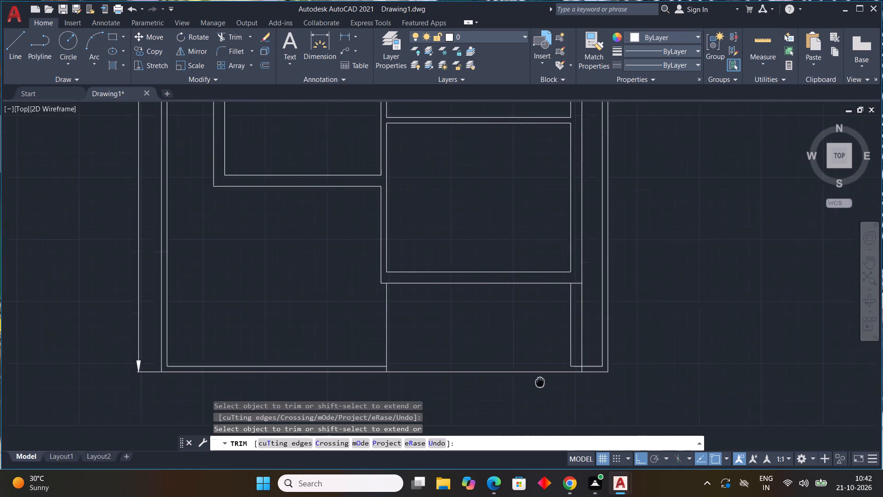
{"action": "middle_click_drag", "start_coordinate": [538, 380], "coordinate": [431, 343]}
{"action": "left_click", "coordinate": [461, 319]}
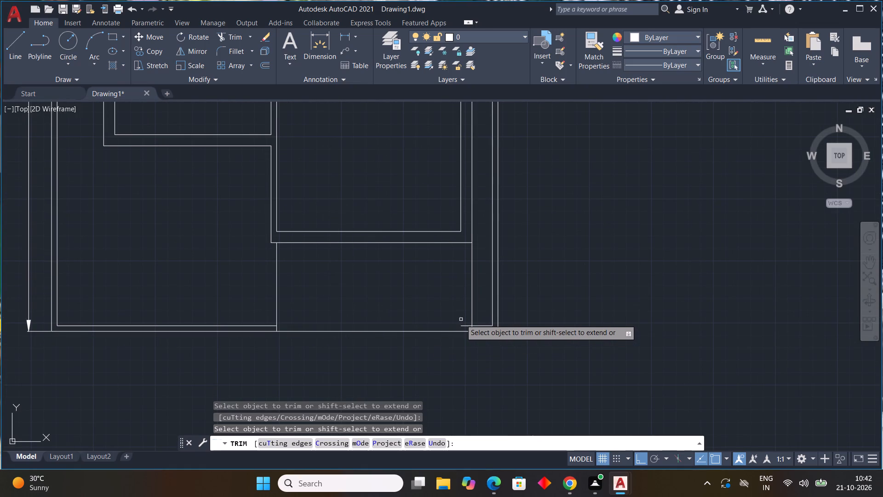
{"action": "left_click", "coordinate": [466, 325]}
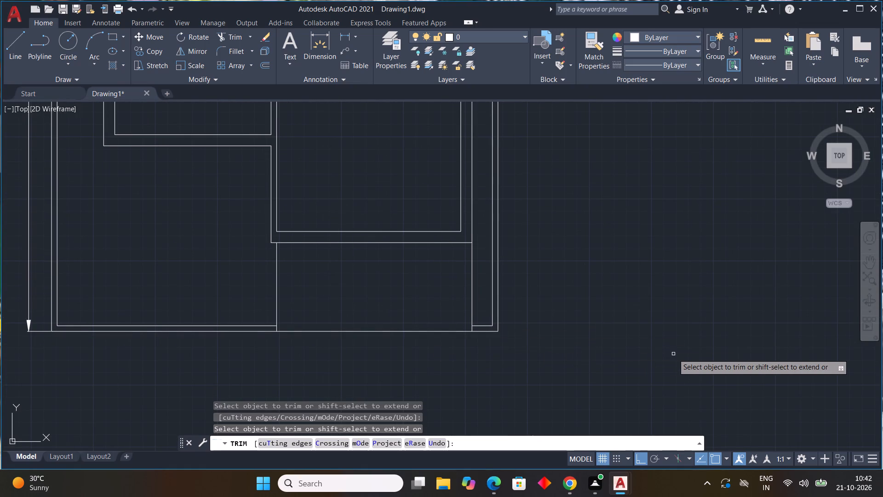
{"action": "key", "text": "Escape"}
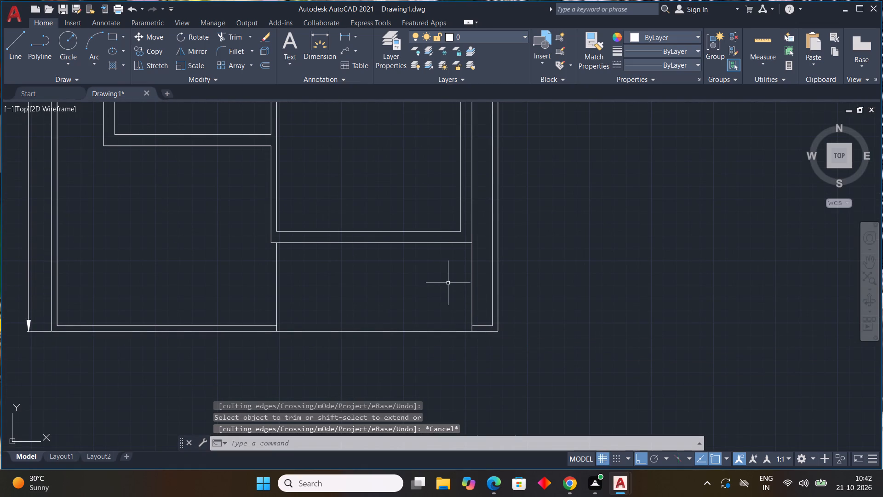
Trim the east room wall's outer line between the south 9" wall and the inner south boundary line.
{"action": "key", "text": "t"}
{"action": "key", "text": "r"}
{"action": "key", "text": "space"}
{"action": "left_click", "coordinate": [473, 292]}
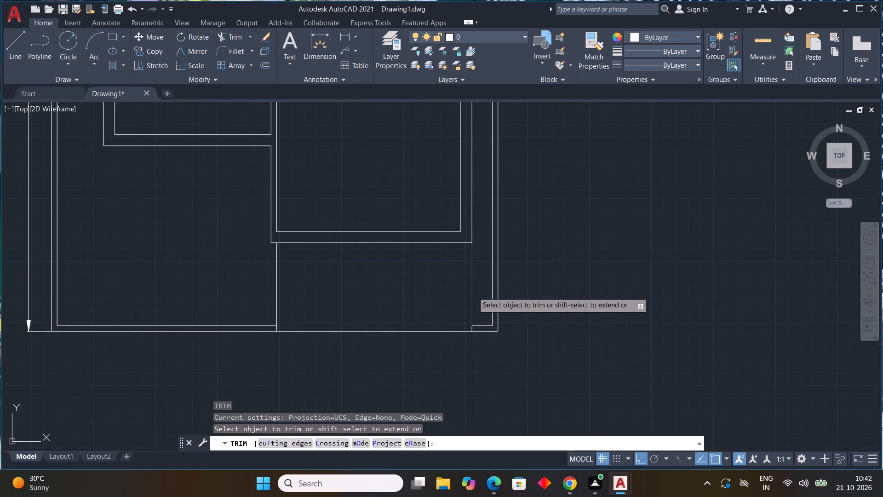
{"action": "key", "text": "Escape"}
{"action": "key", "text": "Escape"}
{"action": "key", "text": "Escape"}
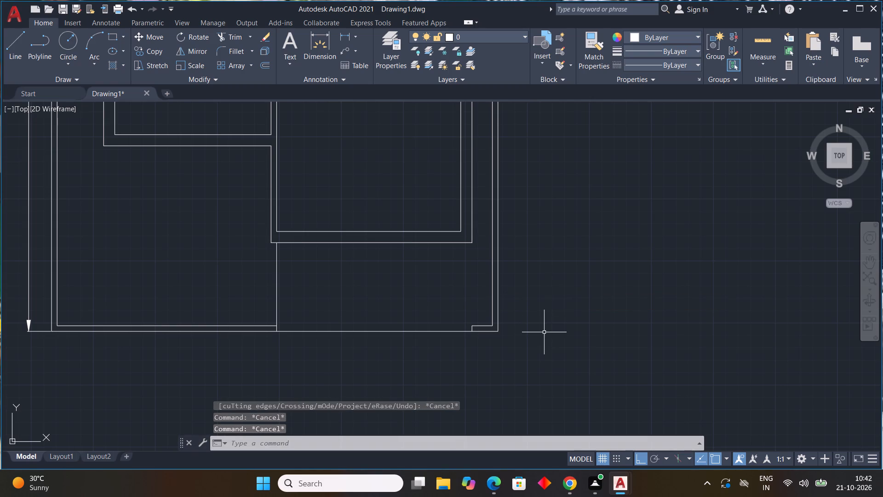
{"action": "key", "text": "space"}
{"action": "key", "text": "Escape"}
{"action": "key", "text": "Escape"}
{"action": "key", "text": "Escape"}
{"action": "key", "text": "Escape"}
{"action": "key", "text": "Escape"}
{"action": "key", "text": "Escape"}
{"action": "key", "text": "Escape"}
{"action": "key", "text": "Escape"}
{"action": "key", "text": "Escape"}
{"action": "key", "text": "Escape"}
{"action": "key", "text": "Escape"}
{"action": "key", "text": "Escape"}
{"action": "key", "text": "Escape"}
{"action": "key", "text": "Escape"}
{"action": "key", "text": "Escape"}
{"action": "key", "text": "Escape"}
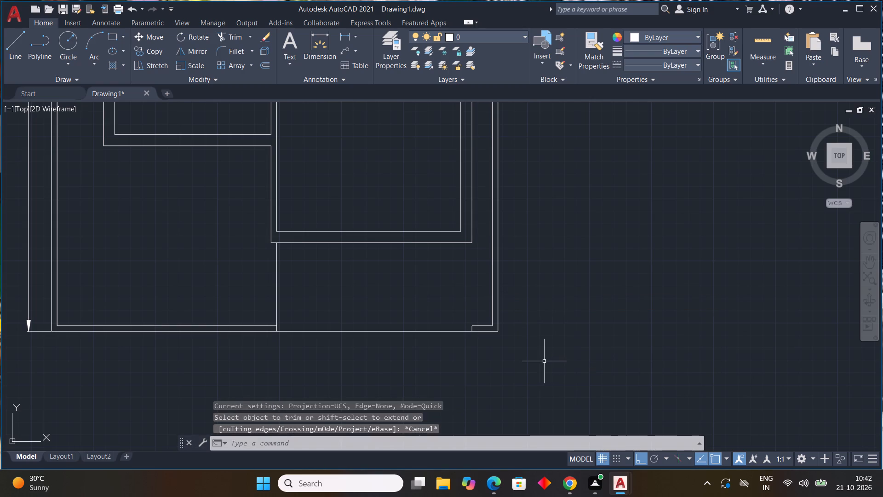
Draw a vertical line about 5'-11.5" long from the lower east room's southeast outer corner down to the outermost south boundary line.
{"action": "type", "text": "L"}
{"action": "key", "text": "space"}
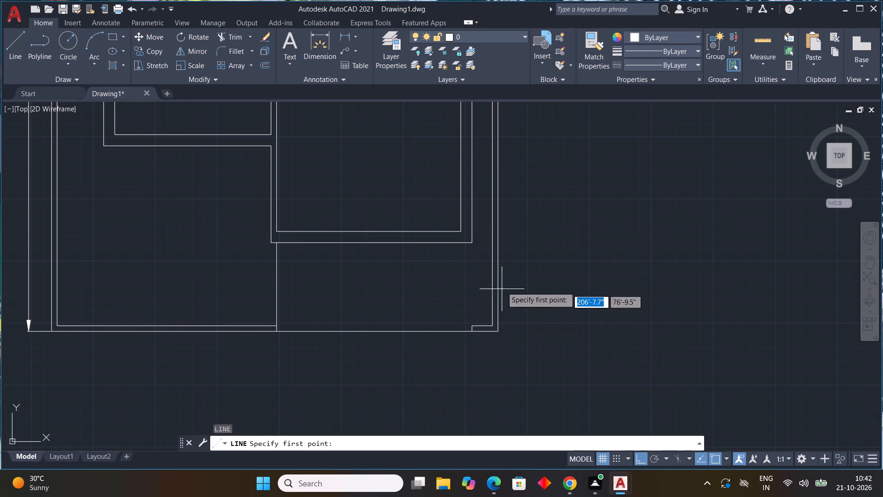
{"action": "left_click", "coordinate": [473, 243]}
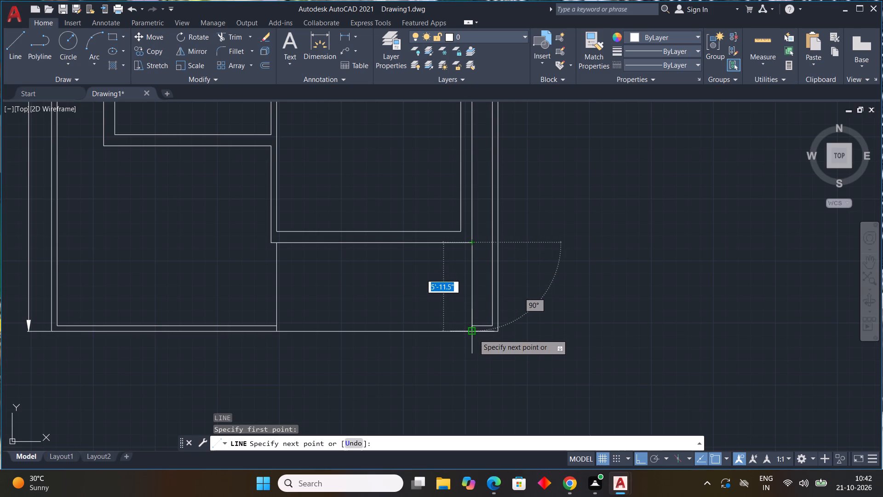
{"action": "left_click", "coordinate": [474, 334]}
{"action": "key", "text": "Escape"}
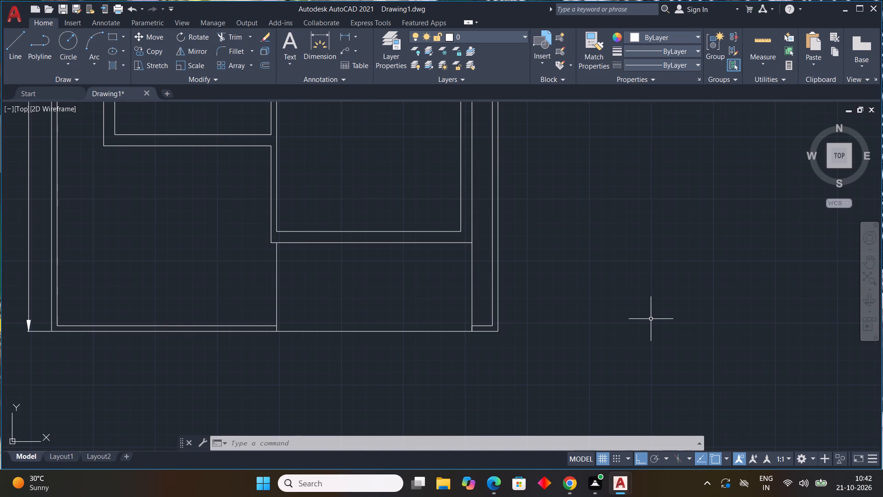
{"action": "key", "text": "Escape"}
{"action": "key", "text": "Escape"}
Draw a short horizontal line across the central partition just below the lower east room's north wall.
{"action": "scroll", "coordinate": [476, 220], "scroll_direction": "down", "scroll_amount": 3}
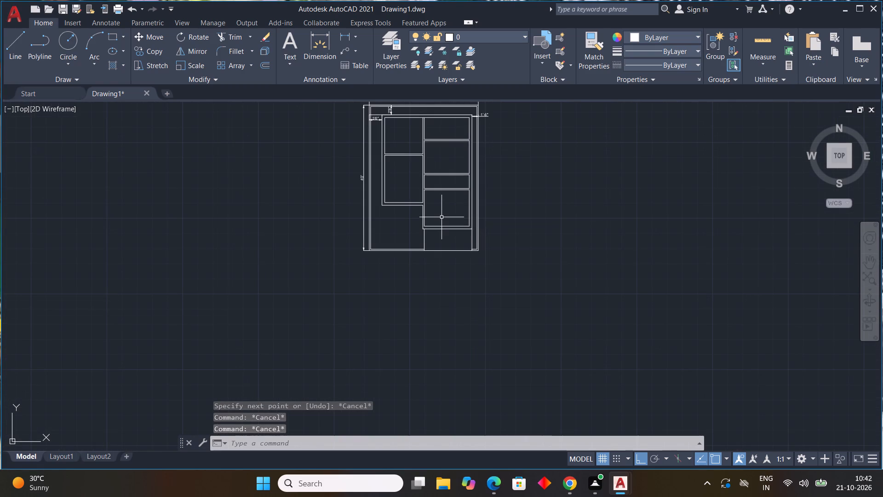
{"action": "key", "text": "l"}
{"action": "key", "text": "space"}
{"action": "scroll", "coordinate": [459, 188], "scroll_direction": "up", "scroll_amount": 4}
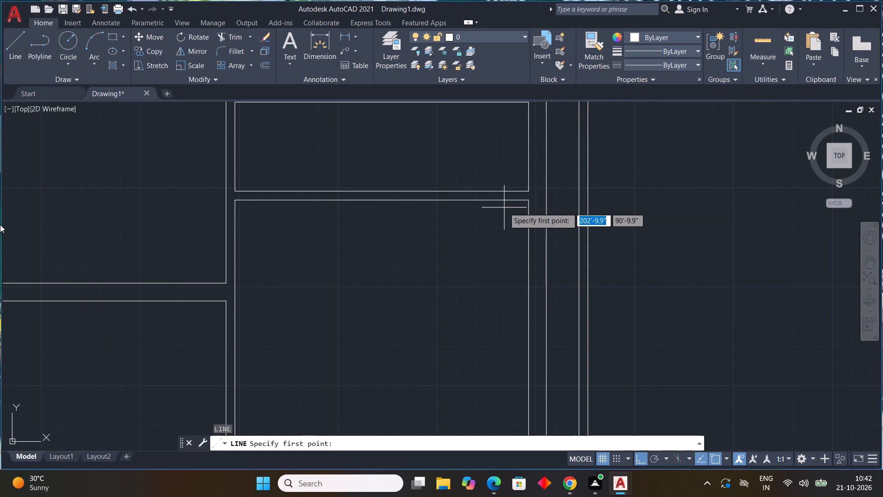
{"action": "key", "text": "Escape"}
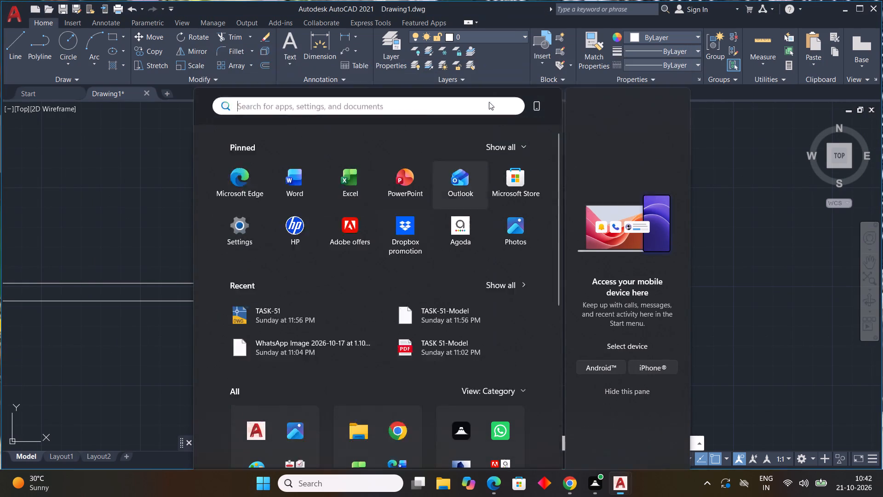
{"action": "scroll", "coordinate": [173, 235], "scroll_direction": "down", "scroll_amount": 1}
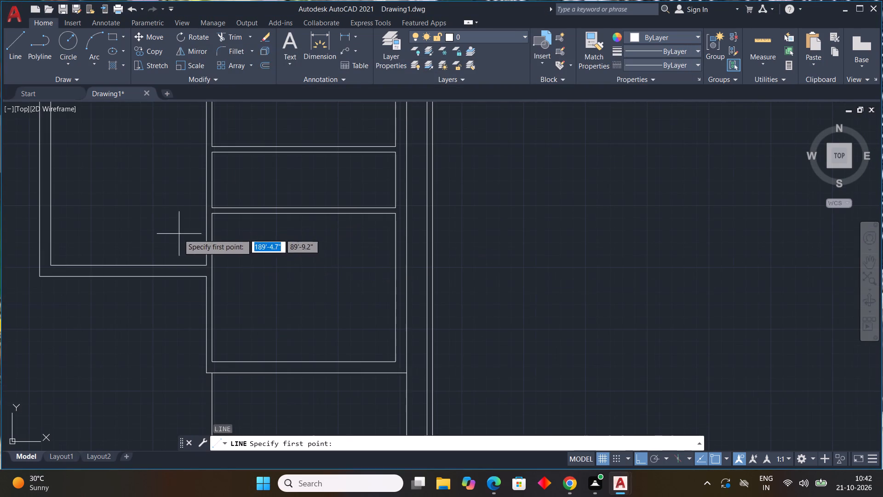
{"action": "scroll", "coordinate": [209, 251], "scroll_direction": "up", "scroll_amount": 4}
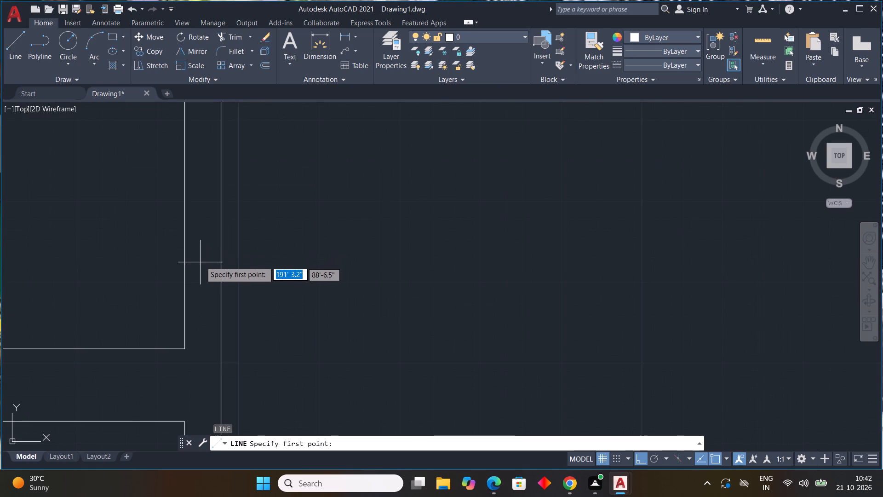
{"action": "scroll", "coordinate": [222, 288], "scroll_direction": "down", "scroll_amount": 3}
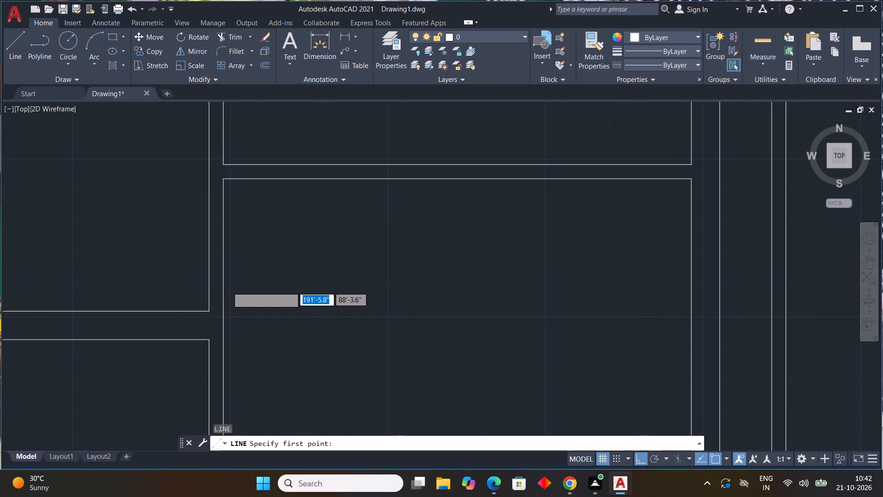
{"action": "scroll", "coordinate": [226, 231], "scroll_direction": "up", "scroll_amount": 3}
{"action": "left_click", "coordinate": [221, 193]}
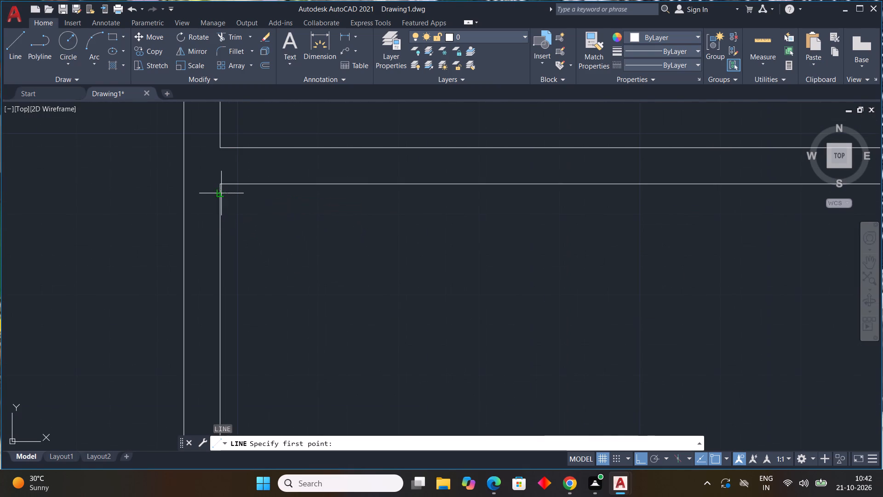
{"action": "left_click", "coordinate": [184, 193]}
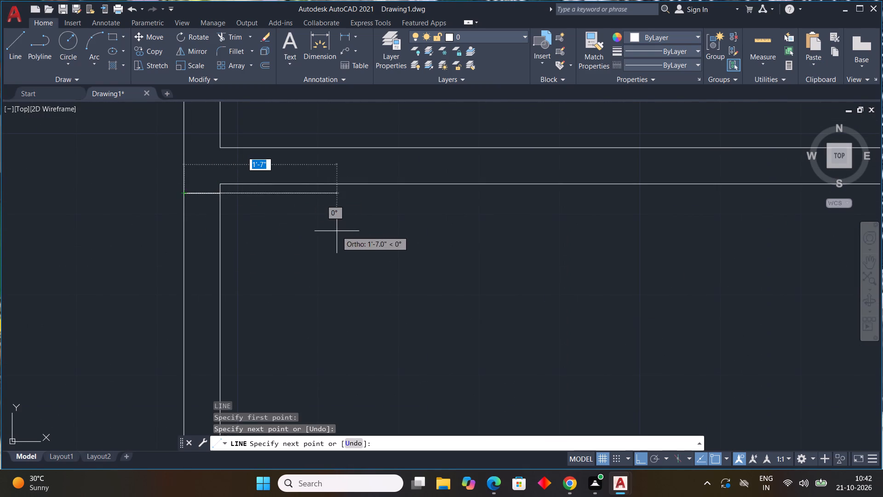
{"action": "key", "text": "Escape"}
Examine the east and west rooms' walls and their junctions with the central partition for the places needing cross lines.
{"action": "key", "text": "space"}
{"action": "scroll", "coordinate": [388, 260], "scroll_direction": "down", "scroll_amount": 5}
{"action": "middle_click_drag", "start_coordinate": [441, 273], "coordinate": [425, 324]}
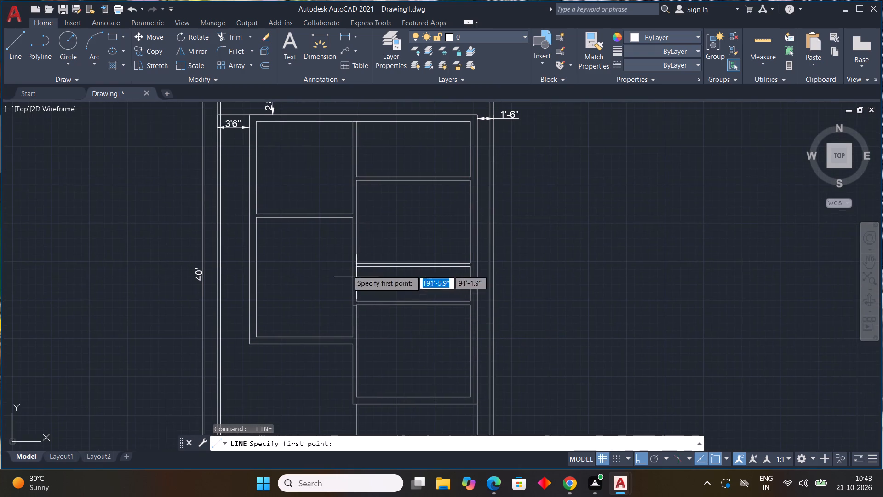
{"action": "middle_click_drag", "start_coordinate": [273, 173], "coordinate": [266, 209]}
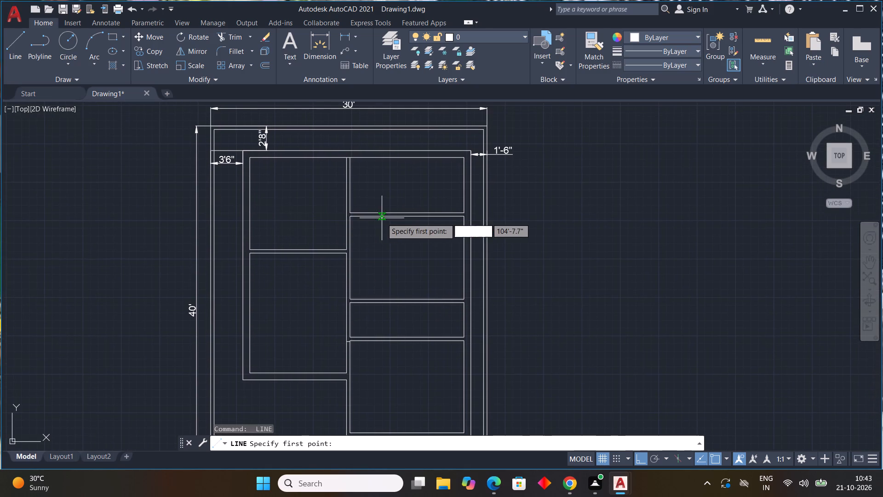
{"action": "scroll", "coordinate": [412, 265], "scroll_direction": "up", "scroll_amount": 3}
{"action": "scroll", "coordinate": [424, 270], "scroll_direction": "down", "scroll_amount": 3}
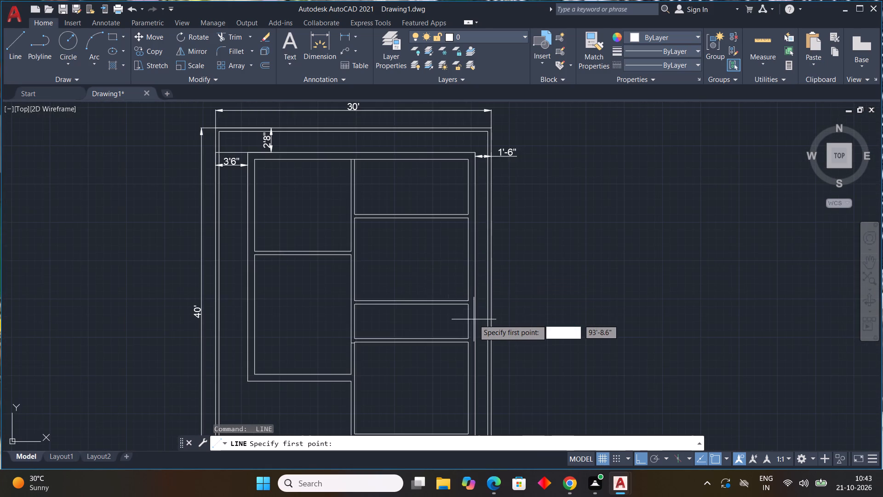
{"action": "scroll", "coordinate": [474, 319], "scroll_direction": "up", "scroll_amount": 4}
{"action": "scroll", "coordinate": [78, 171], "scroll_direction": "down", "scroll_amount": 3}
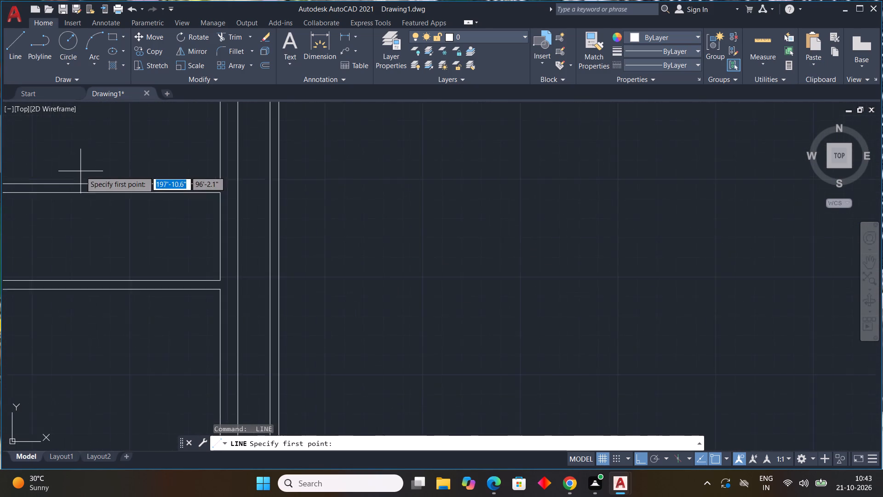
{"action": "middle_click_drag", "start_coordinate": [97, 213], "coordinate": [292, 238]}
{"action": "middle_click", "coordinate": [294, 238]}
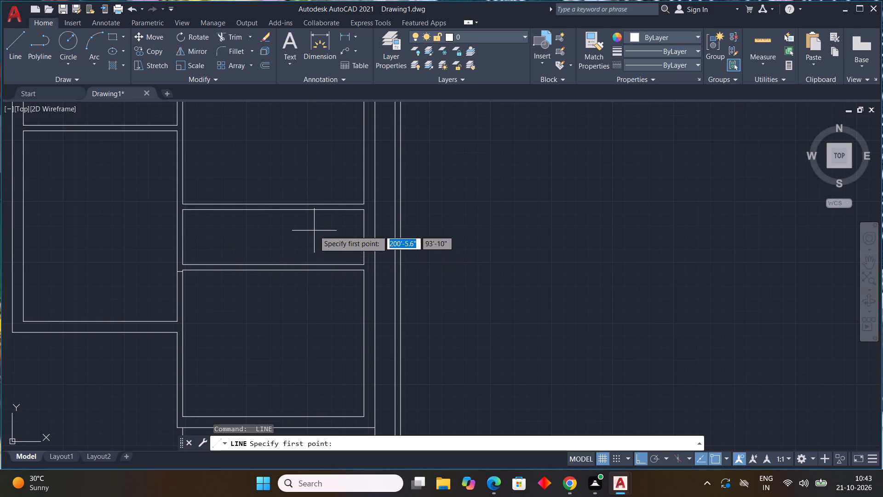
{"action": "scroll", "coordinate": [314, 231], "scroll_direction": "down", "scroll_amount": 1}
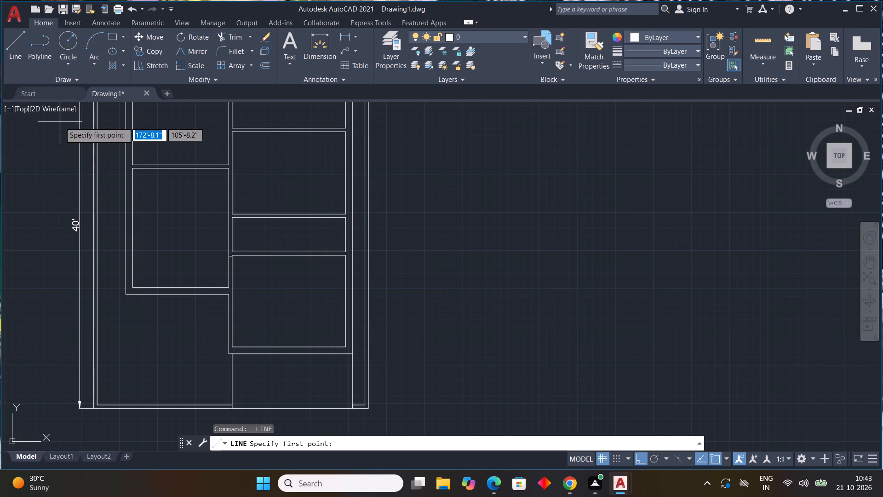
{"action": "scroll", "coordinate": [60, 122], "scroll_direction": "up", "scroll_amount": 1}
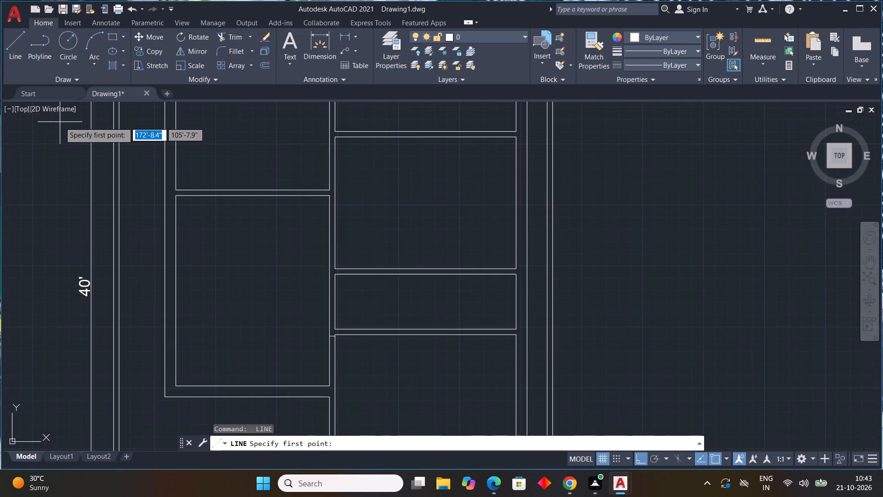
{"action": "scroll", "coordinate": [296, 229], "scroll_direction": "down", "scroll_amount": 1}
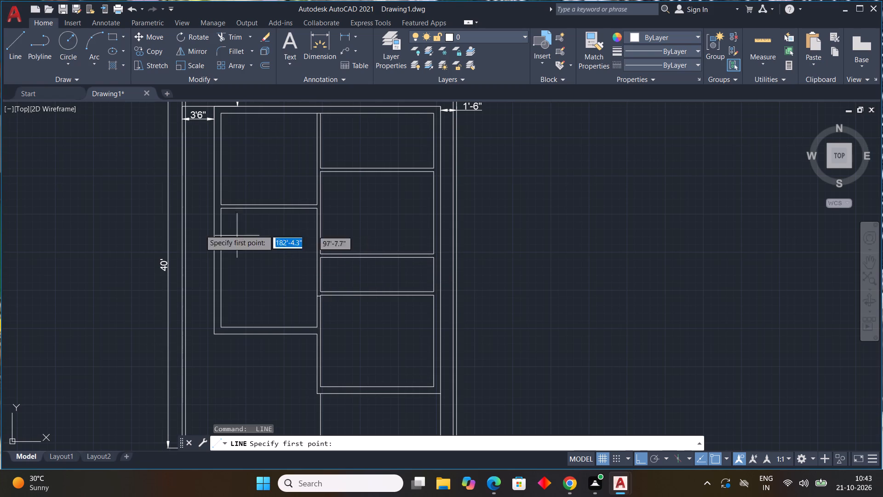
{"action": "scroll", "coordinate": [322, 305], "scroll_direction": "up", "scroll_amount": 2}
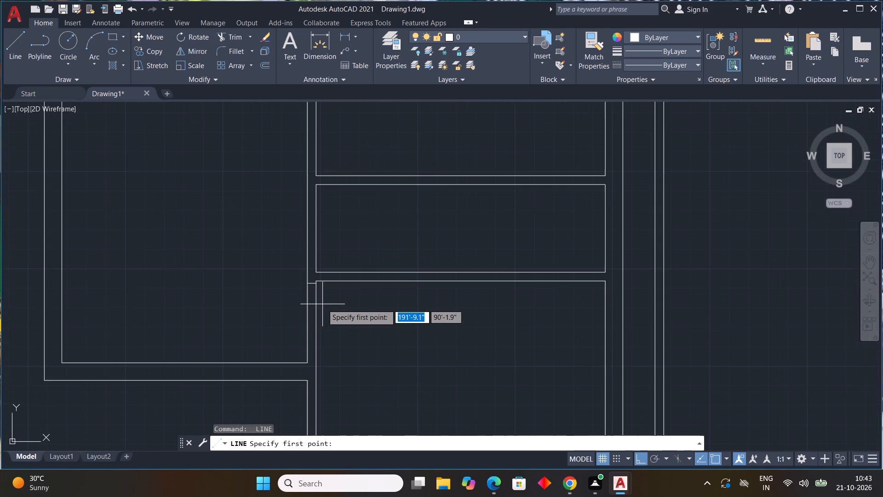
{"action": "middle_click_drag", "start_coordinate": [367, 306], "coordinate": [385, 368]}
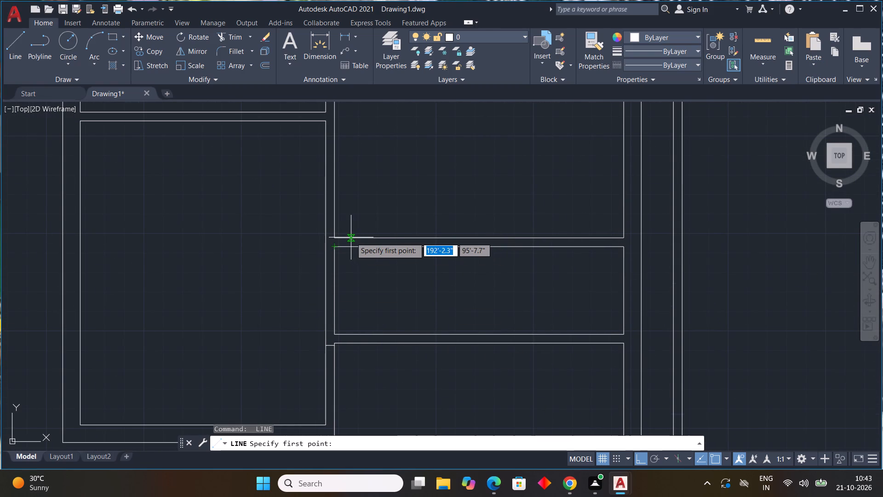
{"action": "scroll", "coordinate": [410, 270], "scroll_direction": "down", "scroll_amount": 2}
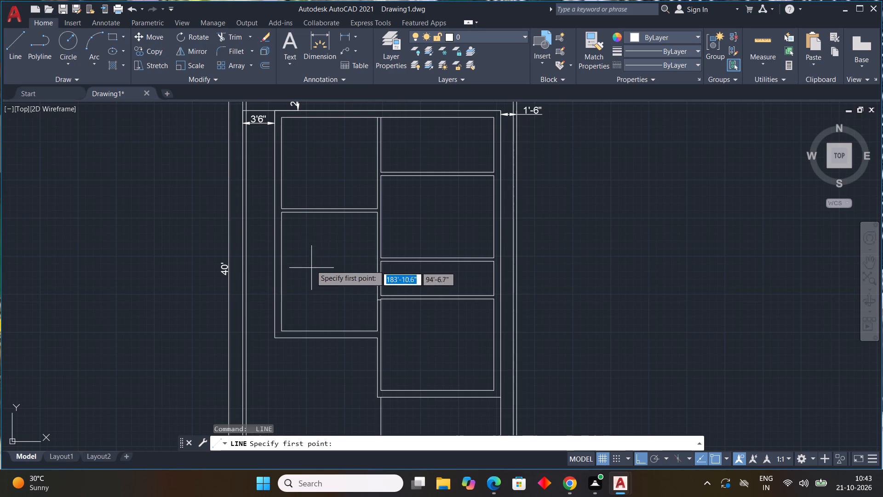
{"action": "middle_click_drag", "start_coordinate": [316, 254], "coordinate": [324, 310]}
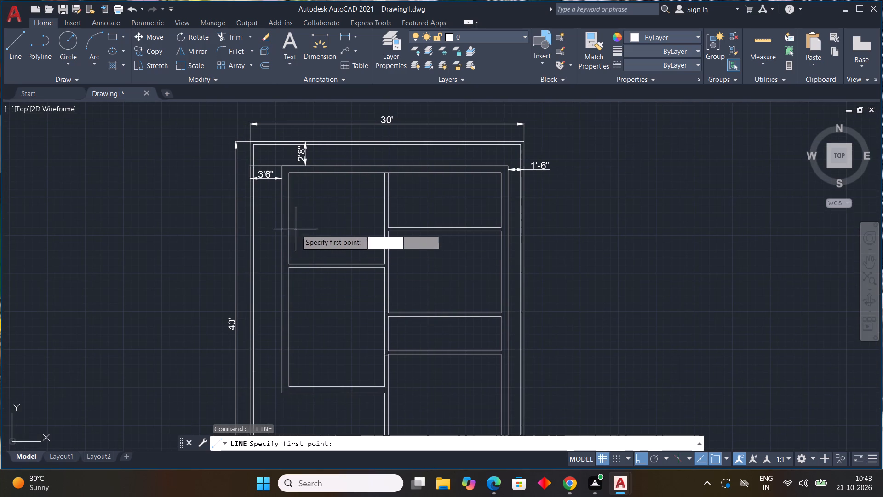
Draw a 9" horizontal line across the upper west room's west wall, a short way below its northwest inner corner.
{"action": "scroll", "coordinate": [277, 231], "scroll_direction": "up", "scroll_amount": 2}
{"action": "scroll", "coordinate": [305, 253], "scroll_direction": "down", "scroll_amount": 2}
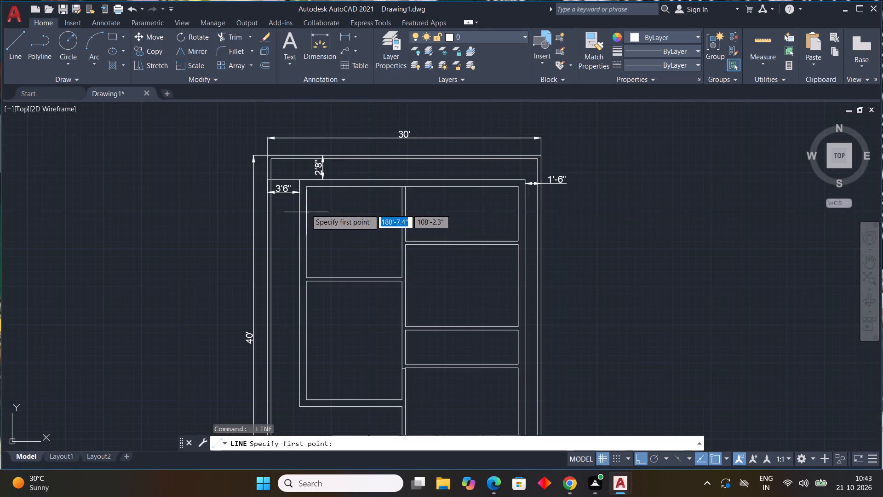
{"action": "scroll", "coordinate": [305, 205], "scroll_direction": "up", "scroll_amount": 1}
{"action": "middle_click_drag", "start_coordinate": [305, 205], "coordinate": [316, 270]}
{"action": "scroll", "coordinate": [315, 239], "scroll_direction": "down", "scroll_amount": 1}
{"action": "scroll", "coordinate": [316, 247], "scroll_direction": "up", "scroll_amount": 3}
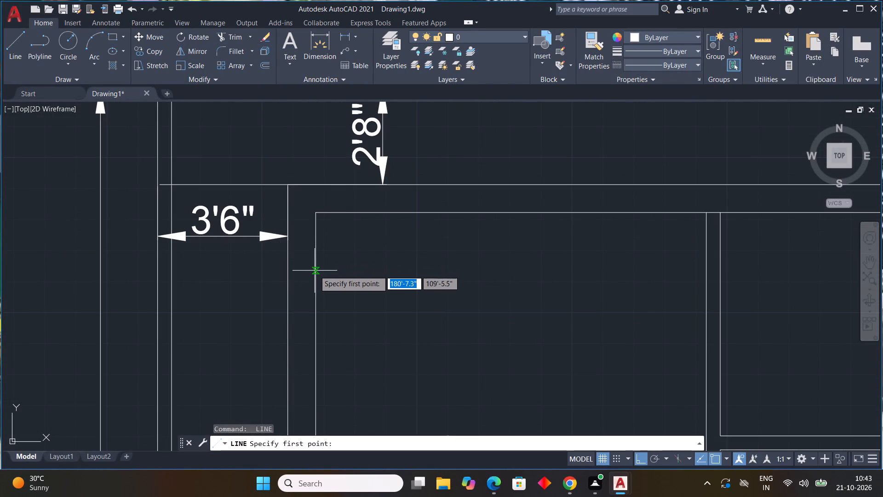
{"action": "left_click", "coordinate": [315, 271]}
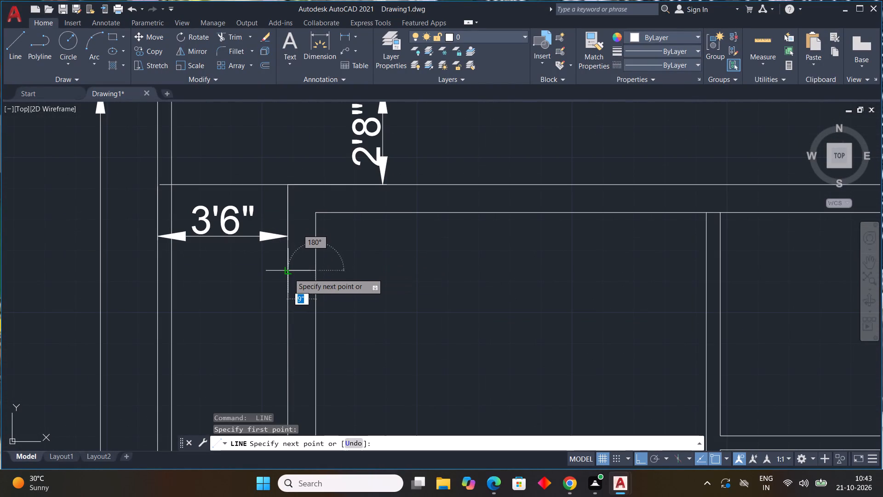
{"action": "left_click", "coordinate": [289, 273]}
{"action": "key", "text": "Escape"}
Draw a short vertical line across the upper west room's 9" north wall, just east of its northwest inner corner.
{"action": "key", "text": "space"}
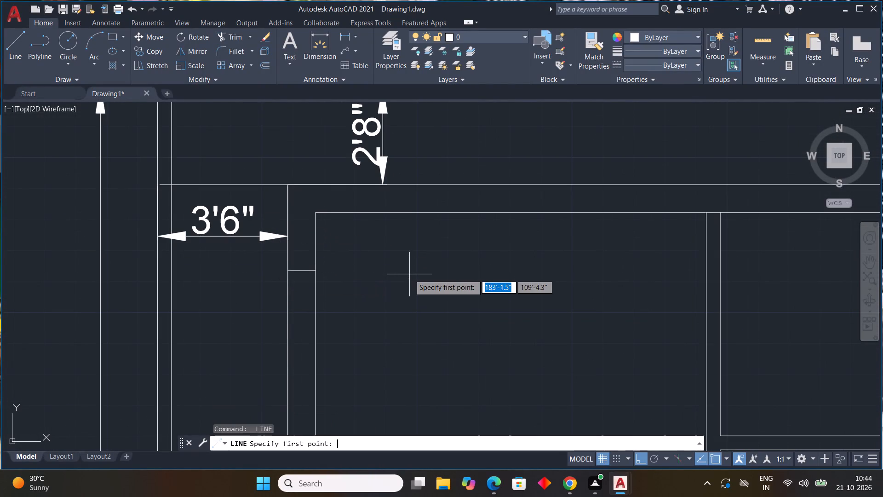
{"action": "middle_click_drag", "start_coordinate": [407, 274], "coordinate": [403, 337]}
{"action": "left_click", "coordinate": [334, 250]}
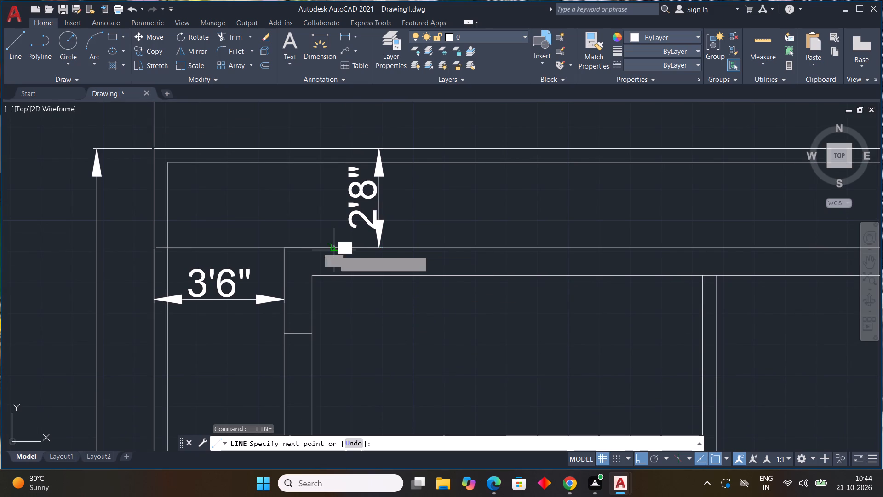
{"action": "left_click", "coordinate": [335, 276]}
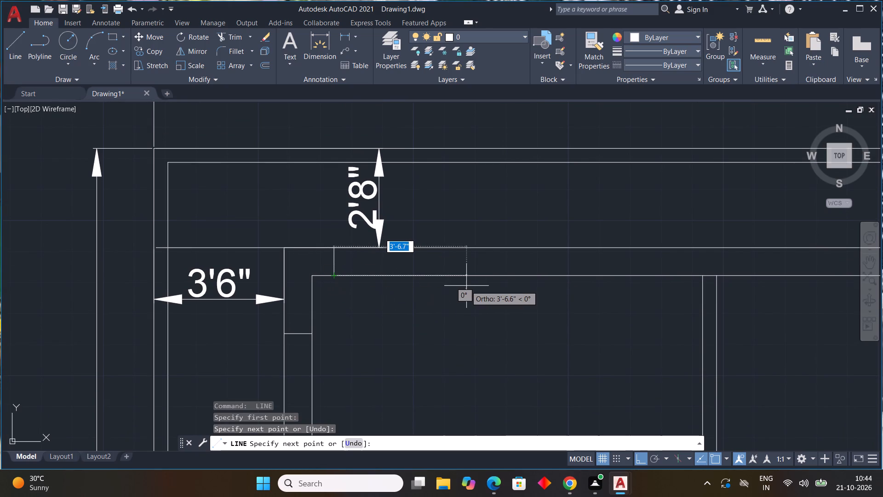
{"action": "key", "text": "Escape"}
{"action": "key", "text": "Escape"}
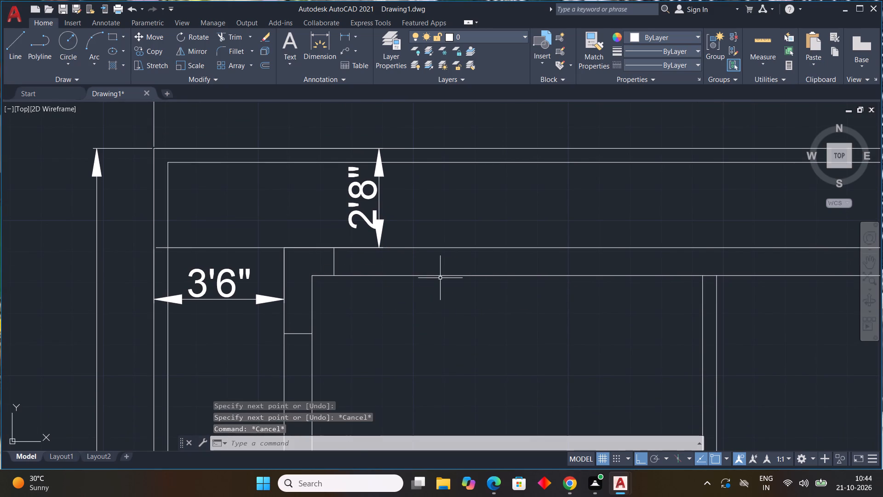
Draw a short horizontal line across the central partition just above the wall between the two uppermost east rooms.
{"action": "scroll", "coordinate": [438, 278], "scroll_direction": "down", "scroll_amount": 1}
{"action": "type", "text": "L"}
{"action": "key", "text": "space"}
{"action": "middle_click_drag", "start_coordinate": [540, 313], "coordinate": [423, 339]}
{"action": "middle_click_drag", "start_coordinate": [441, 361], "coordinate": [404, 224]}
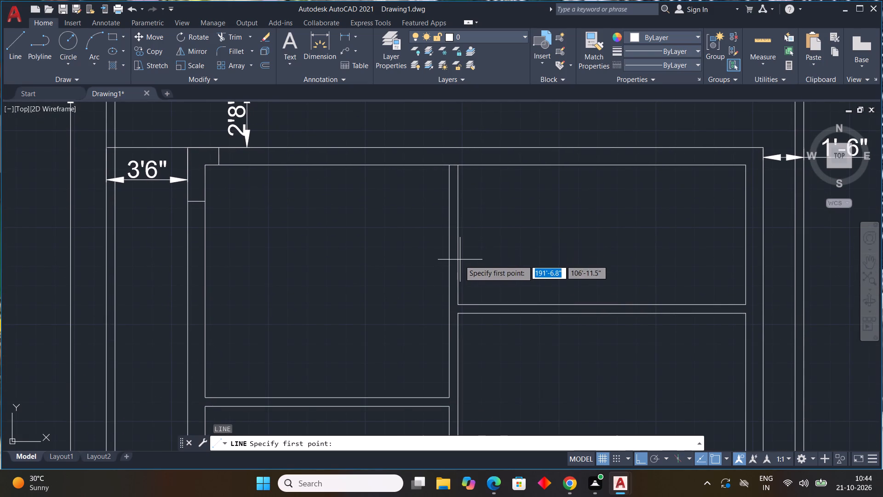
{"action": "left_click", "coordinate": [459, 286]}
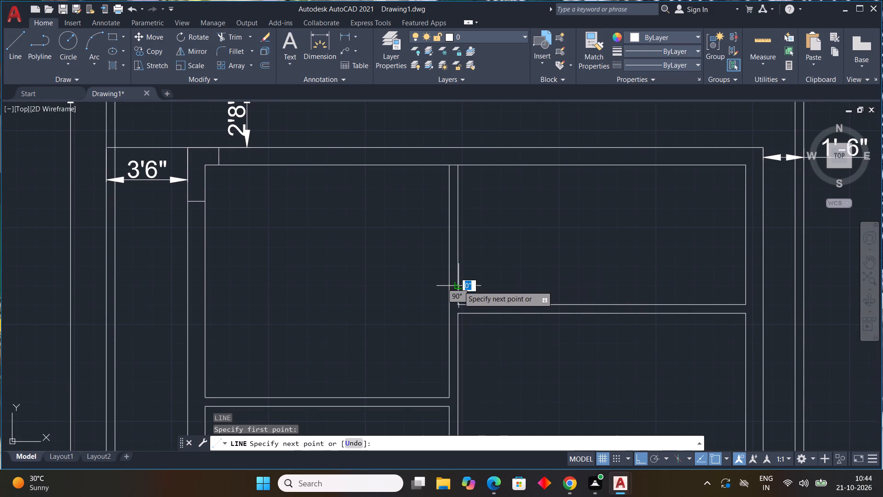
{"action": "left_click", "coordinate": [445, 283]}
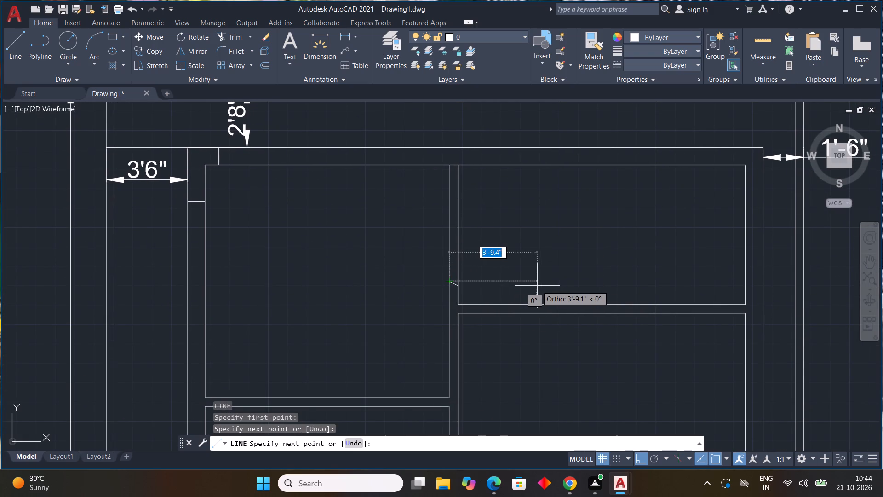
{"action": "key", "text": "ctrl+z"}
{"action": "scroll", "coordinate": [455, 283], "scroll_direction": "up", "scroll_amount": 3}
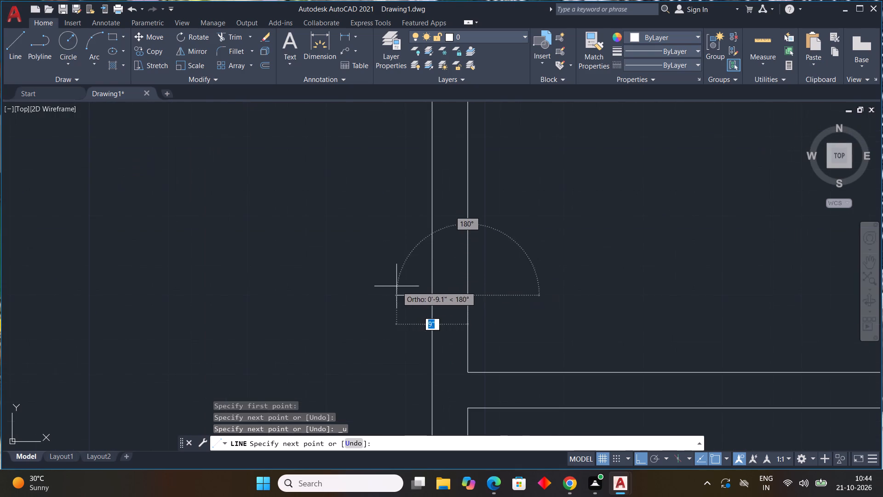
{"action": "left_click", "coordinate": [431, 294]}
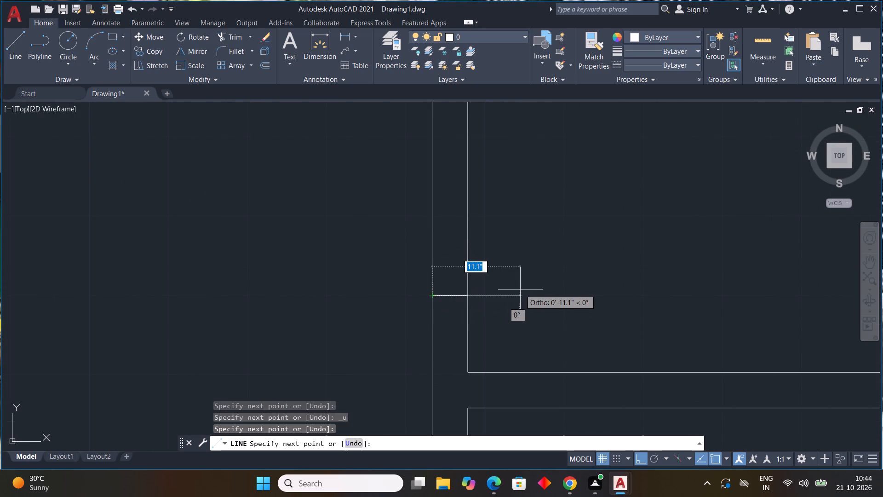
{"action": "key", "text": "Escape"}
Draw a short horizontal line across the central partition just below the wall between the two uppermost east rooms.
{"action": "key", "text": "space"}
{"action": "scroll", "coordinate": [531, 301], "scroll_direction": "down", "scroll_amount": 2}
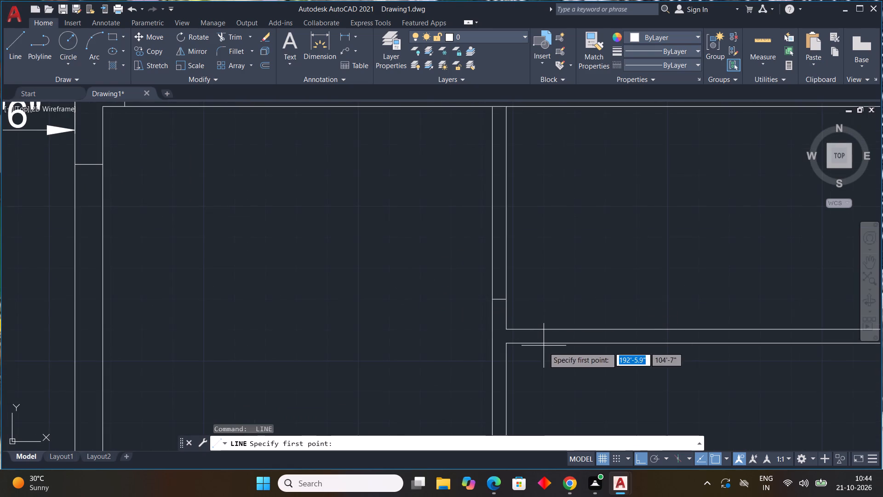
{"action": "middle_click_drag", "start_coordinate": [542, 346], "coordinate": [514, 242]}
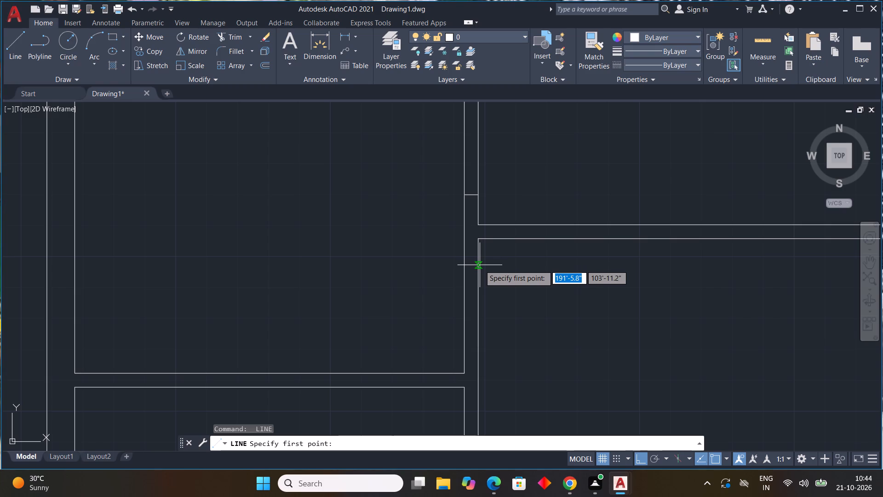
{"action": "left_click", "coordinate": [479, 260]}
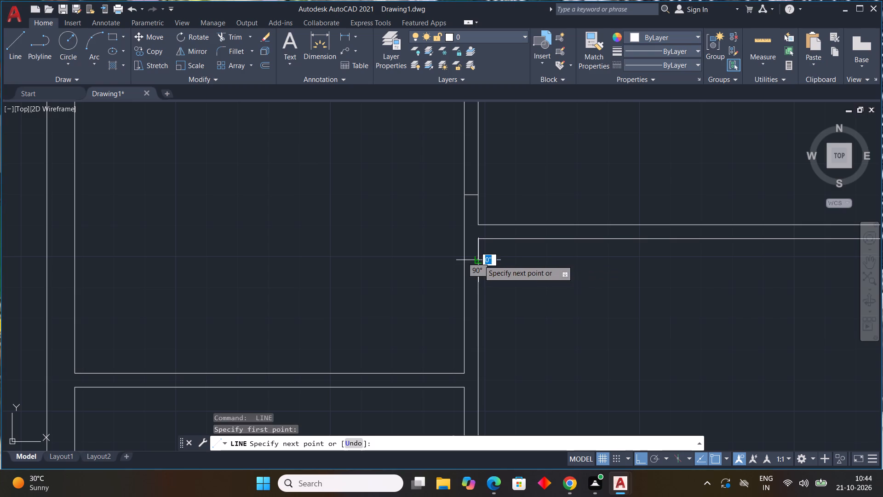
{"action": "left_click", "coordinate": [461, 260]}
{"action": "key", "text": "Escape"}
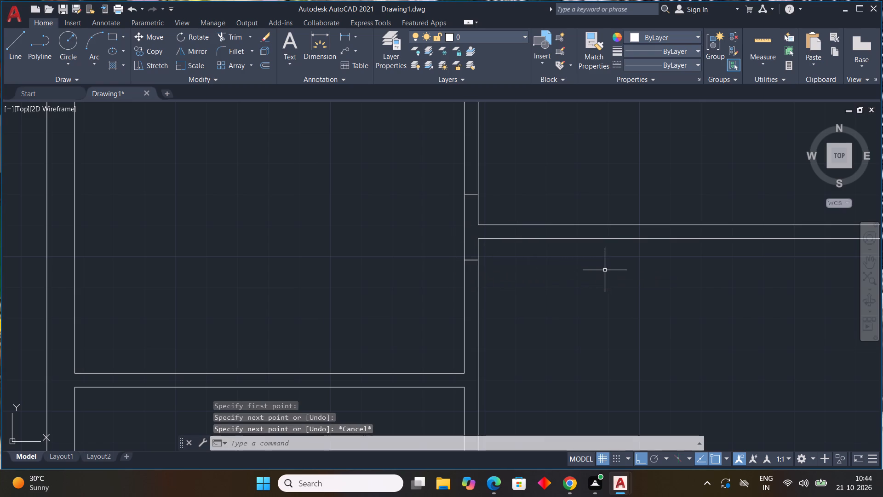
Draw a 4.5" vertical line closing the west end of the wall between the two west rooms, along the west wall's inner face.
{"action": "key", "text": "space"}
{"action": "scroll", "coordinate": [597, 286], "scroll_direction": "down", "scroll_amount": 3}
{"action": "middle_click_drag", "start_coordinate": [587, 327], "coordinate": [531, 277]}
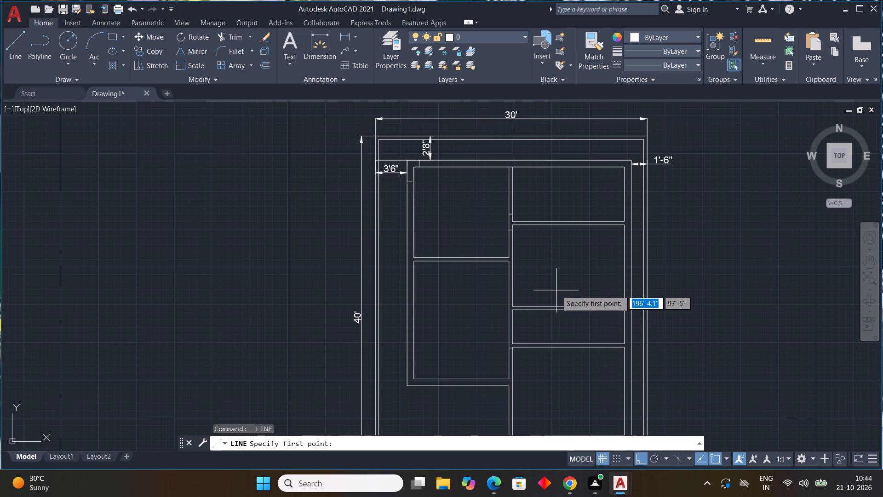
{"action": "scroll", "coordinate": [527, 271], "scroll_direction": "up", "scroll_amount": 3}
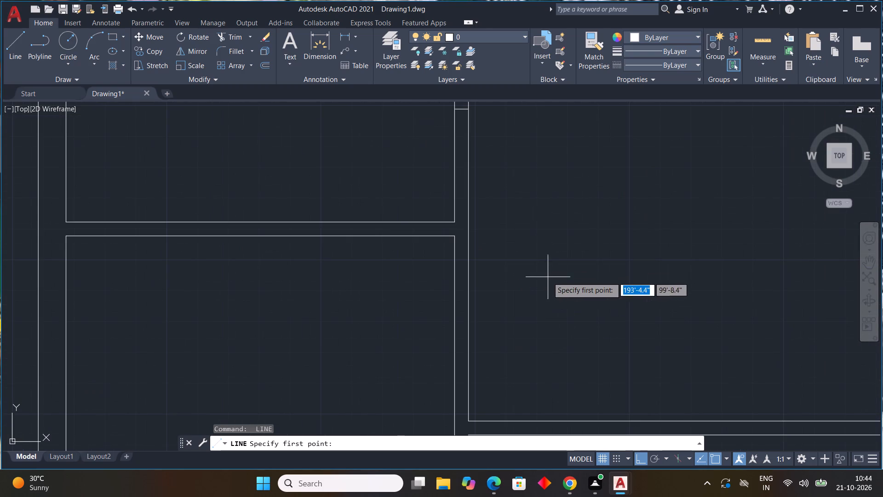
{"action": "scroll", "coordinate": [555, 273], "scroll_direction": "down", "scroll_amount": 2}
{"action": "middle_click_drag", "start_coordinate": [539, 301], "coordinate": [538, 288]}
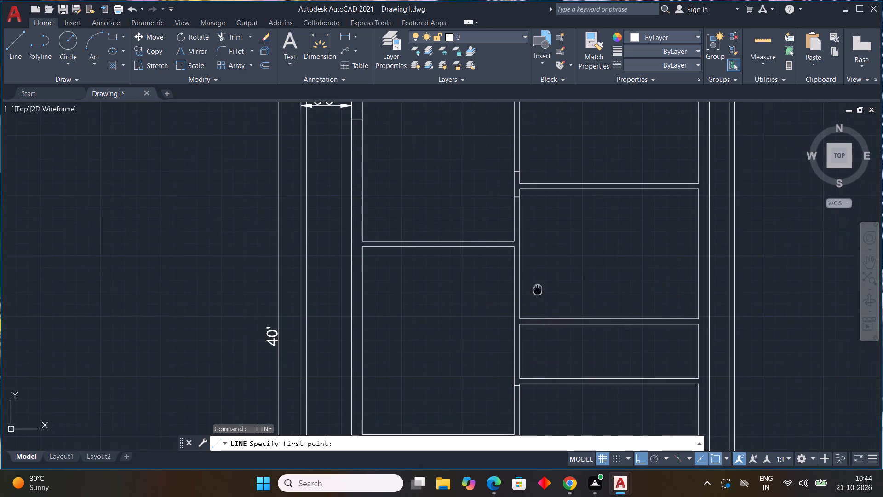
{"action": "middle_click_drag", "start_coordinate": [538, 288], "coordinate": [549, 248]}
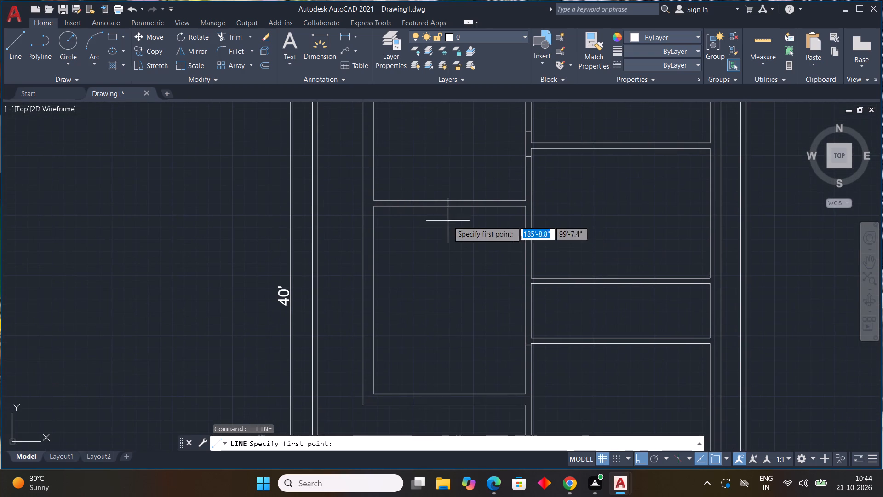
{"action": "scroll", "coordinate": [414, 194], "scroll_direction": "up", "scroll_amount": 1}
{"action": "scroll", "coordinate": [374, 198], "scroll_direction": "up", "scroll_amount": 1}
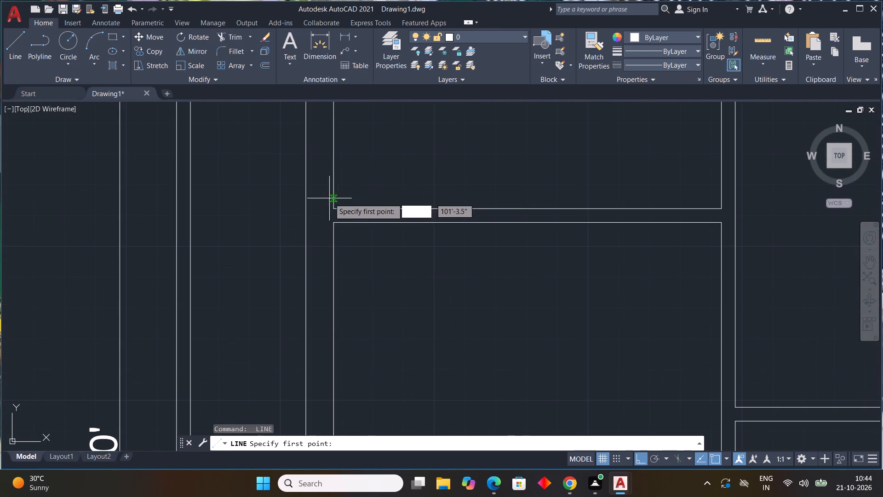
{"action": "left_click", "coordinate": [332, 209]}
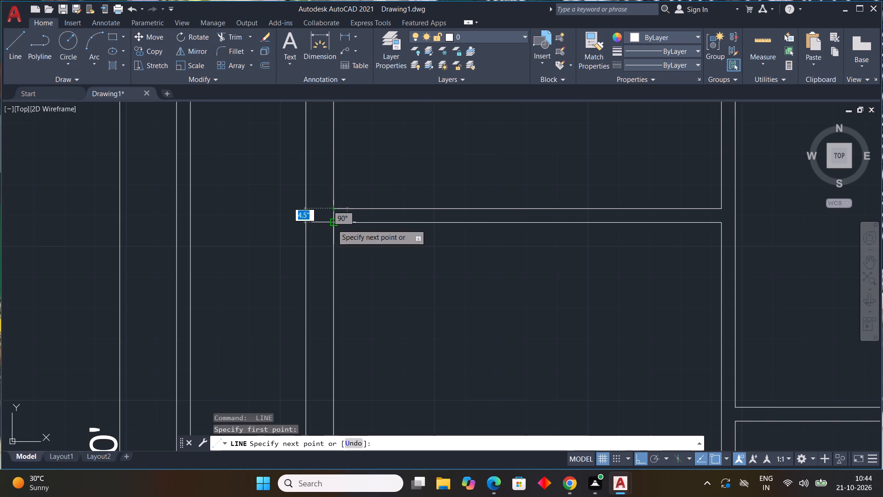
{"action": "left_click", "coordinate": [332, 224]}
{"action": "key", "text": "Escape"}
Draw a short vertical line across the wall between the two west rooms, slightly east of its midpoint.
{"action": "key", "text": "space"}
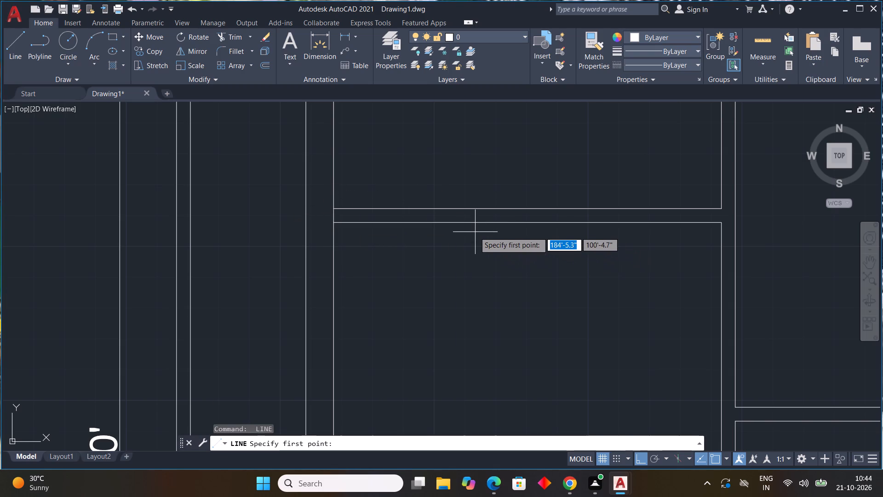
{"action": "left_click", "coordinate": [546, 208]}
{"action": "left_click", "coordinate": [546, 224]}
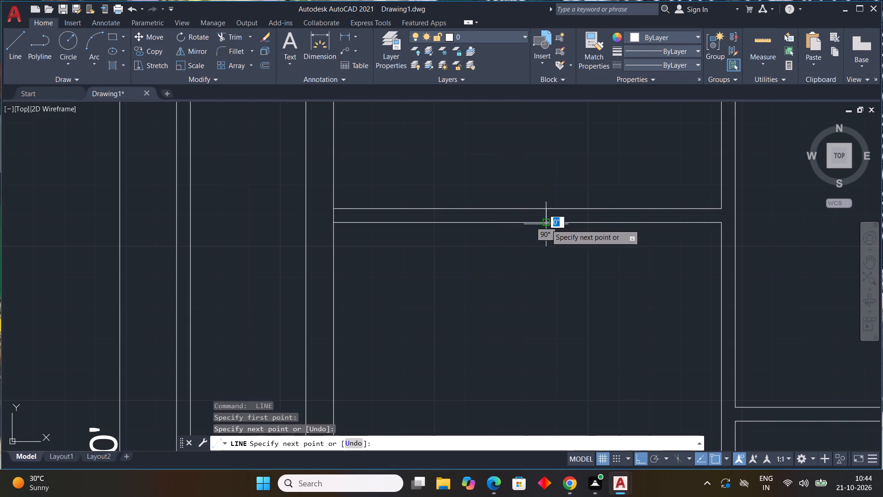
{"action": "scroll", "coordinate": [604, 233], "scroll_direction": "down", "scroll_amount": 3}
{"action": "key", "text": "Escape"}
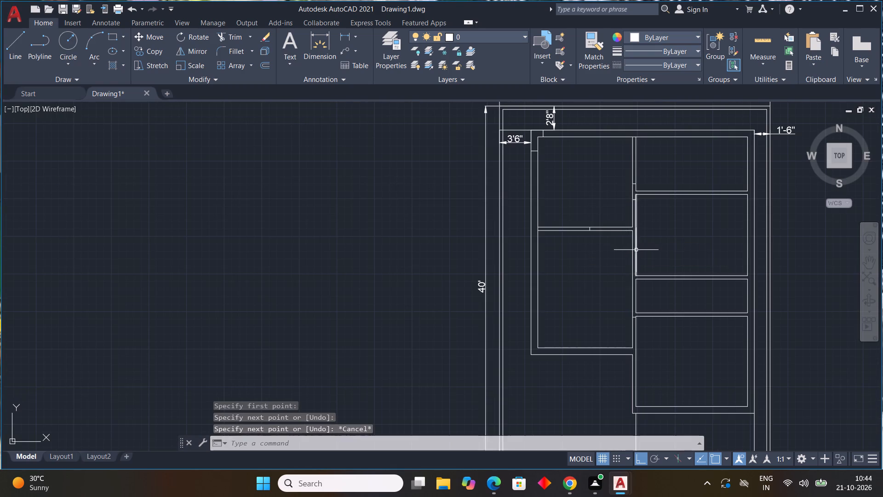
Draw a short vertical line across the lower west room's 9" south wall, just east of its southwest inner corner.
{"action": "key", "text": "space"}
{"action": "scroll", "coordinate": [610, 338], "scroll_direction": "down", "scroll_amount": 1}
{"action": "middle_click_drag", "start_coordinate": [594, 313], "coordinate": [478, 239]}
{"action": "scroll", "coordinate": [464, 278], "scroll_direction": "up", "scroll_amount": 1}
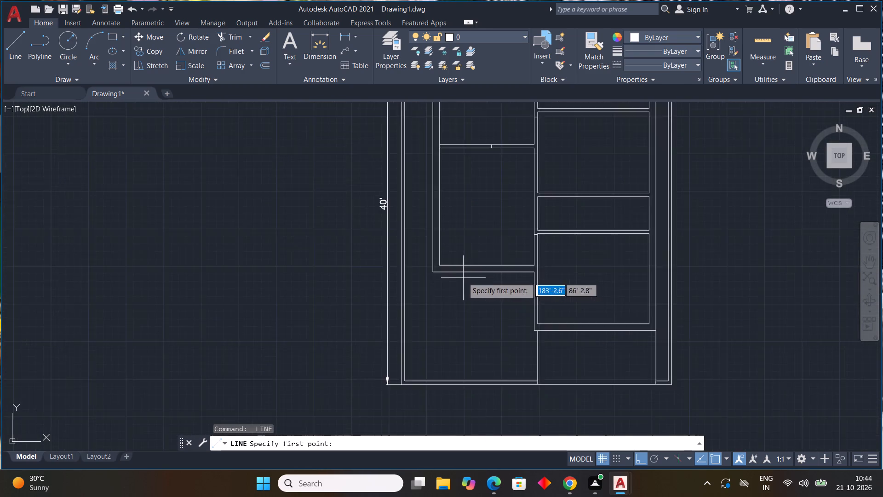
{"action": "scroll", "coordinate": [462, 277], "scroll_direction": "up", "scroll_amount": 3}
{"action": "left_click", "coordinate": [432, 252]}
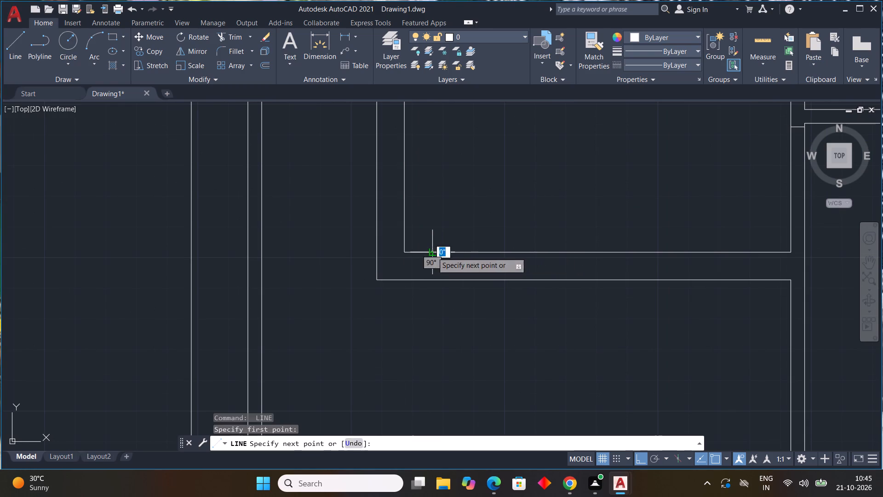
{"action": "left_click", "coordinate": [434, 278]}
{"action": "key", "text": "Escape"}
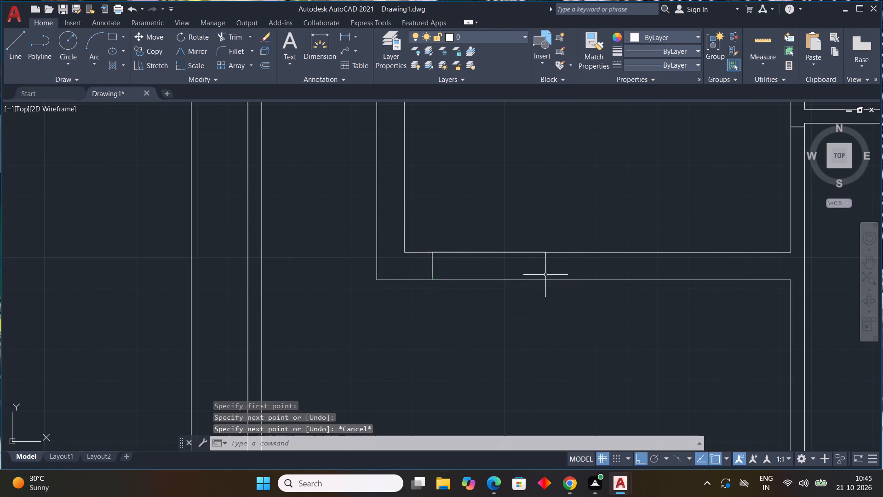
Examine the west and east rooms' walls and the central partition for remaining places needing cross lines.
{"action": "key", "text": "space"}
{"action": "middle_click_drag", "start_coordinate": [562, 276], "coordinate": [481, 334]}
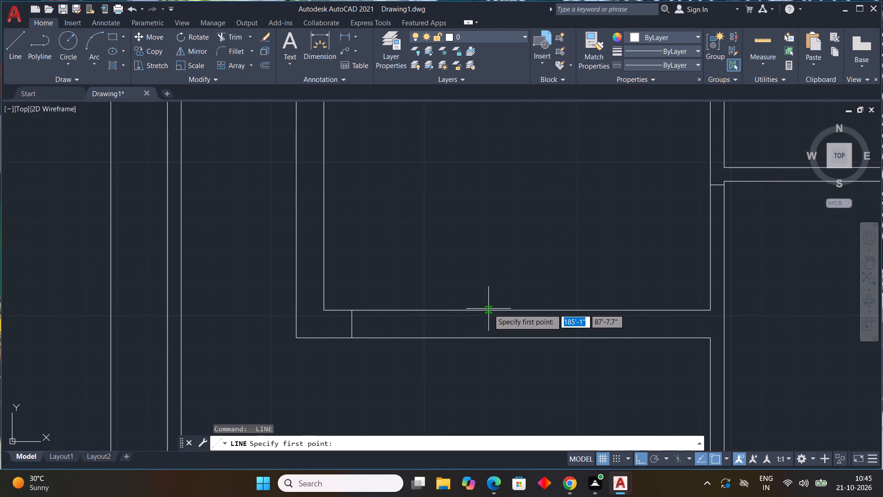
{"action": "scroll", "coordinate": [627, 301], "scroll_direction": "down", "scroll_amount": 3}
{"action": "middle_click_drag", "start_coordinate": [688, 335], "coordinate": [685, 334]}
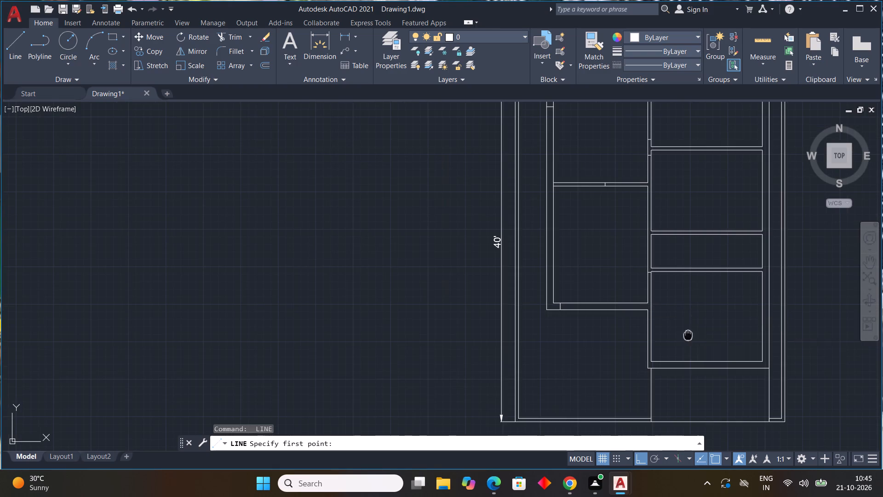
{"action": "middle_click_drag", "start_coordinate": [685, 334], "coordinate": [542, 304]}
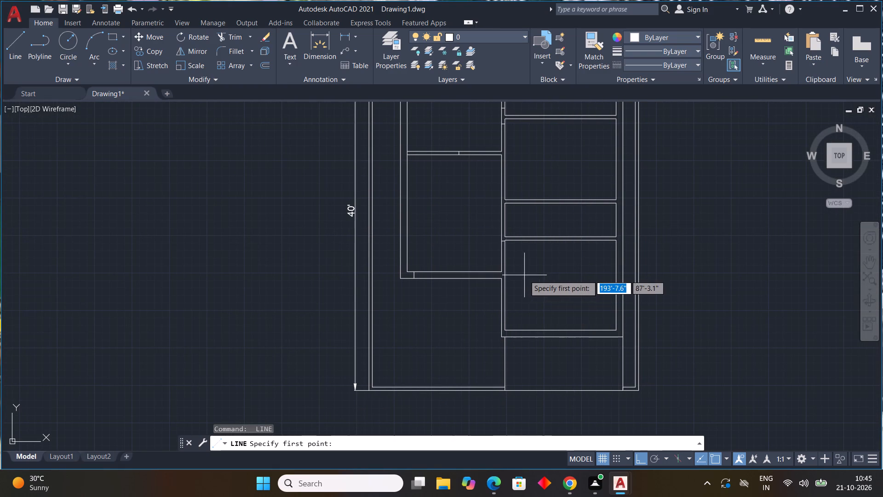
{"action": "middle_click_drag", "start_coordinate": [530, 273], "coordinate": [522, 345]}
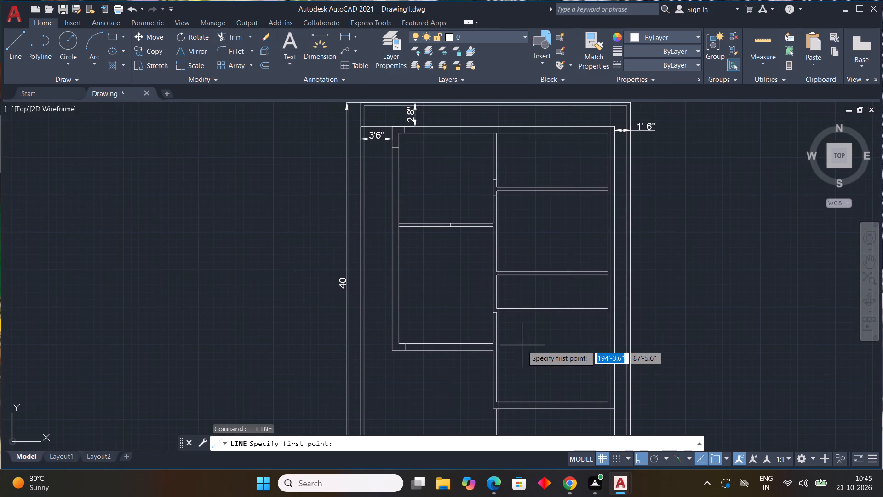
{"action": "scroll", "coordinate": [498, 214], "scroll_direction": "up", "scroll_amount": 2}
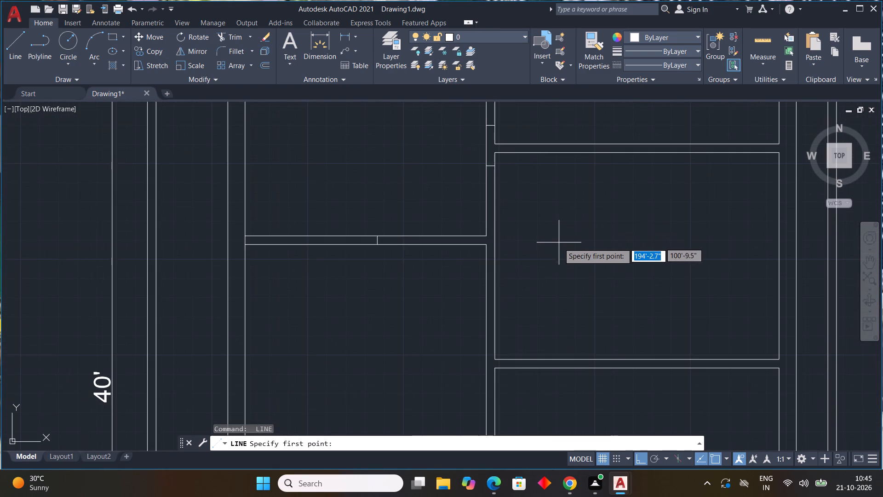
{"action": "scroll", "coordinate": [563, 251], "scroll_direction": "down", "scroll_amount": 1}
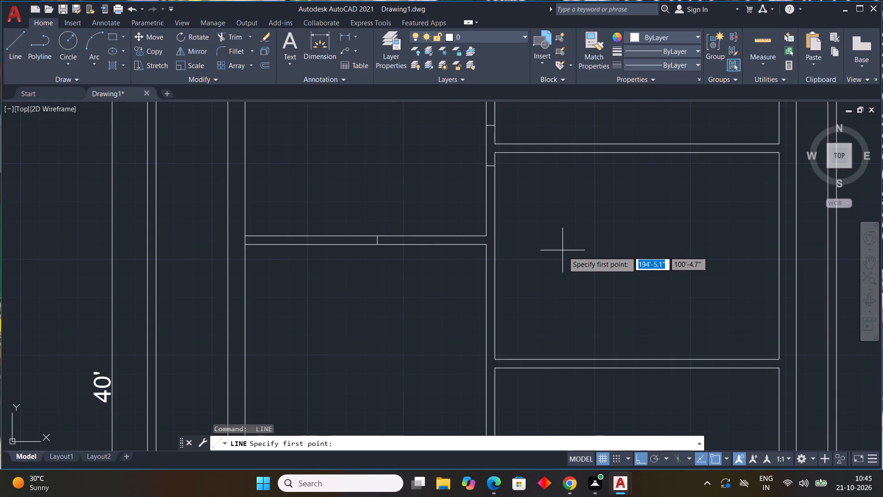
{"action": "scroll", "coordinate": [563, 251], "scroll_direction": "down", "scroll_amount": 1}
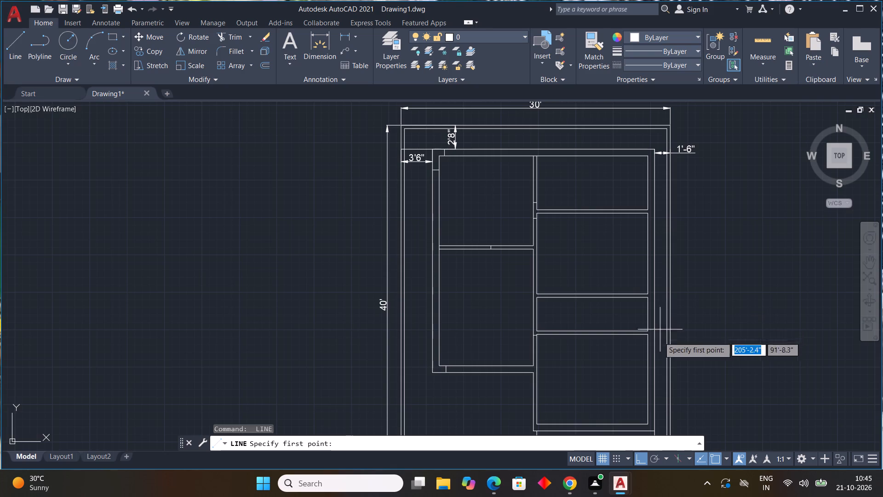
{"action": "middle_click_drag", "start_coordinate": [659, 361], "coordinate": [495, 277]}
{"action": "scroll", "coordinate": [454, 255], "scroll_direction": "up", "scroll_amount": 2}
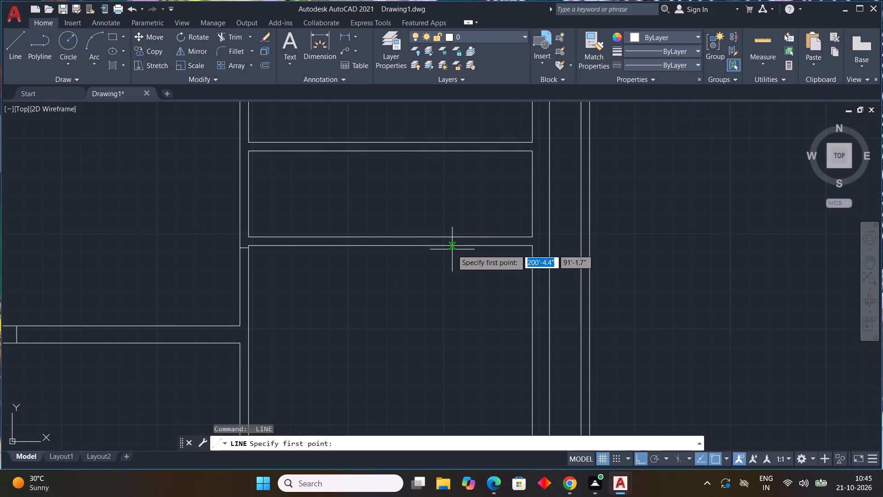
{"action": "scroll", "coordinate": [463, 249], "scroll_direction": "down", "scroll_amount": 1}
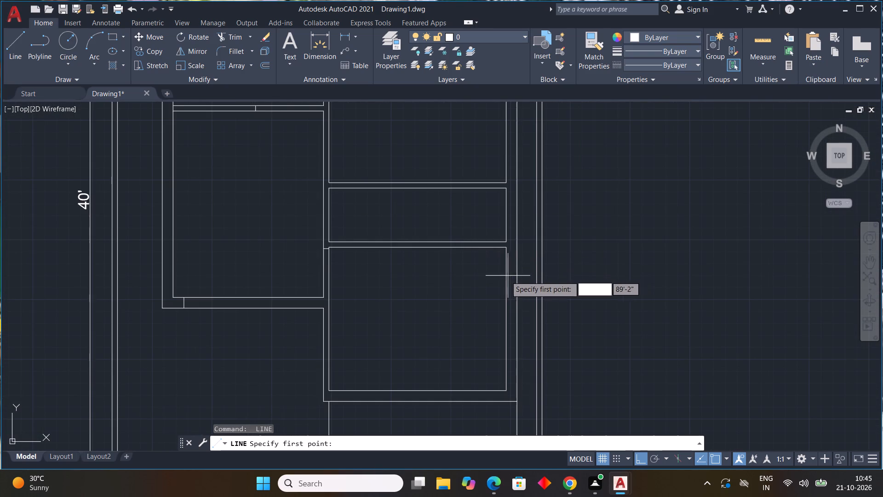
{"action": "scroll", "coordinate": [504, 277], "scroll_direction": "down", "scroll_amount": 2}
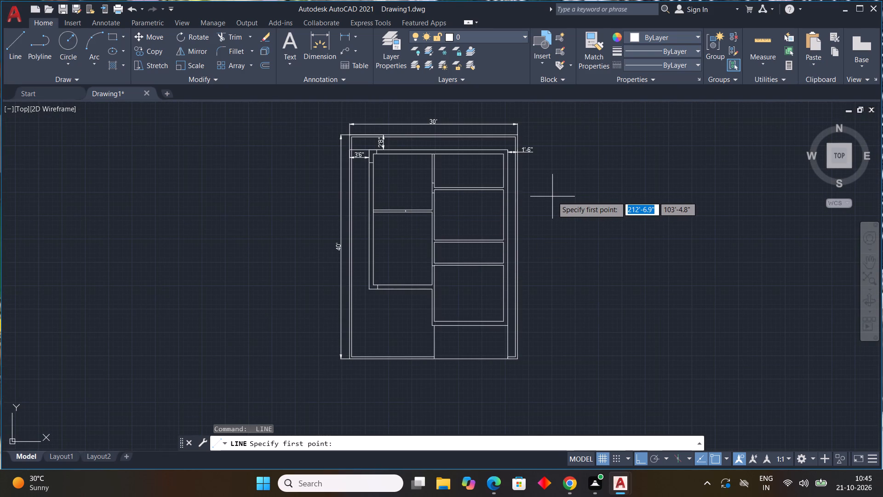
{"action": "scroll", "coordinate": [439, 174], "scroll_direction": "up", "scroll_amount": 3}
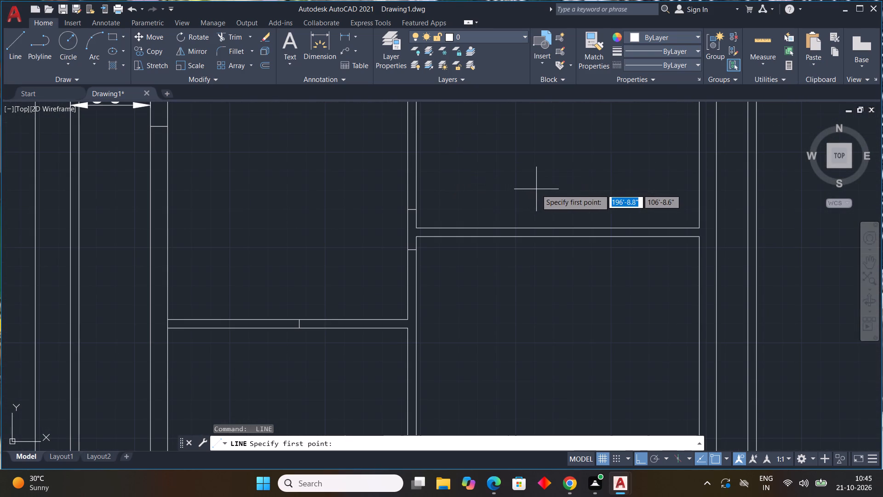
{"action": "key", "text": "Escape"}
{"action": "key", "text": "Escape"}
{"action": "key", "text": "Escape"}
{"action": "key", "text": "Escape"}
{"action": "key", "text": "Escape"}
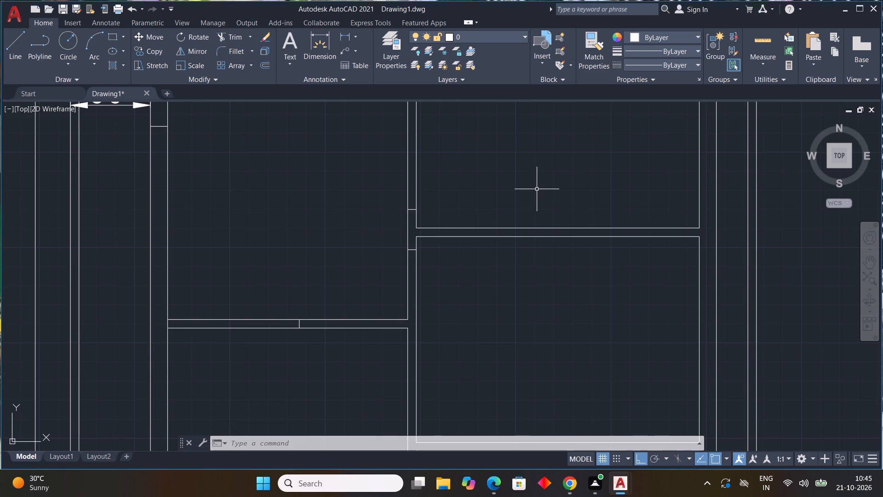
{"action": "scroll", "coordinate": [407, 169], "scroll_direction": "down", "scroll_amount": 3}
{"action": "scroll", "coordinate": [454, 184], "scroll_direction": "up", "scroll_amount": 2}
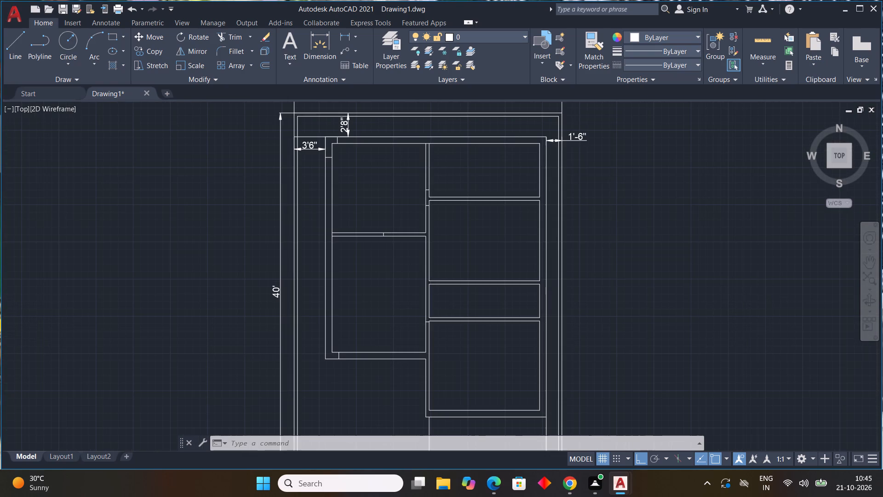
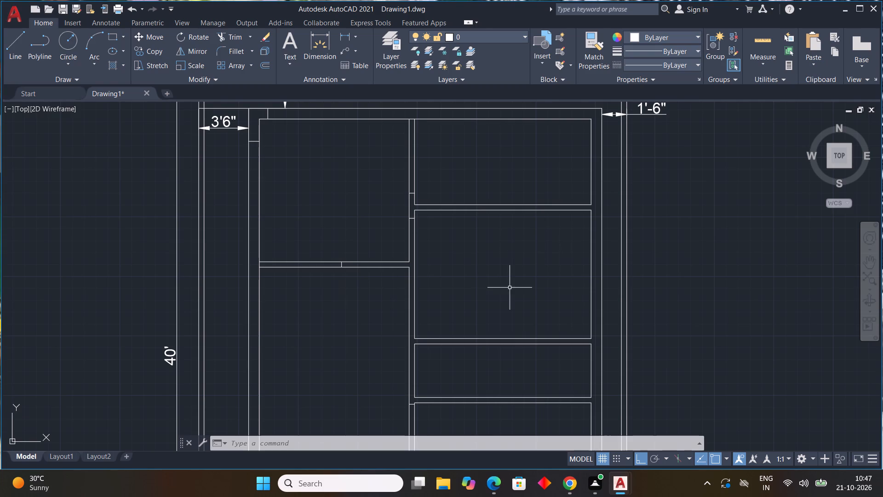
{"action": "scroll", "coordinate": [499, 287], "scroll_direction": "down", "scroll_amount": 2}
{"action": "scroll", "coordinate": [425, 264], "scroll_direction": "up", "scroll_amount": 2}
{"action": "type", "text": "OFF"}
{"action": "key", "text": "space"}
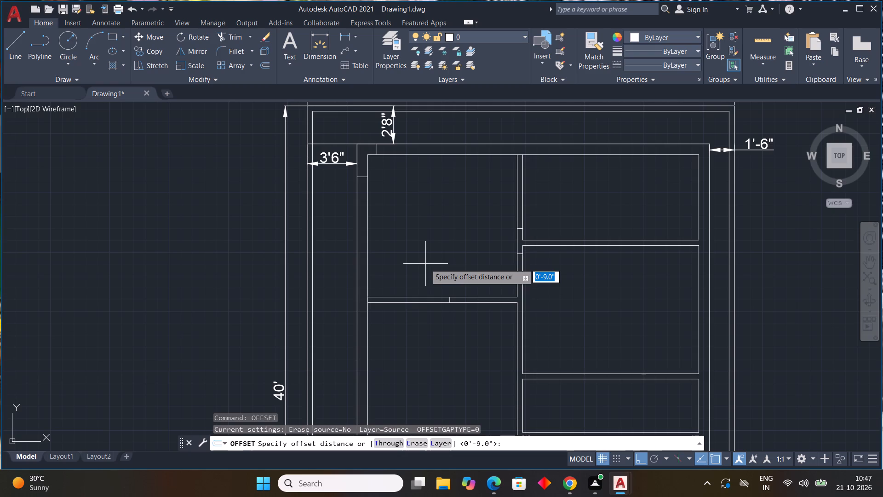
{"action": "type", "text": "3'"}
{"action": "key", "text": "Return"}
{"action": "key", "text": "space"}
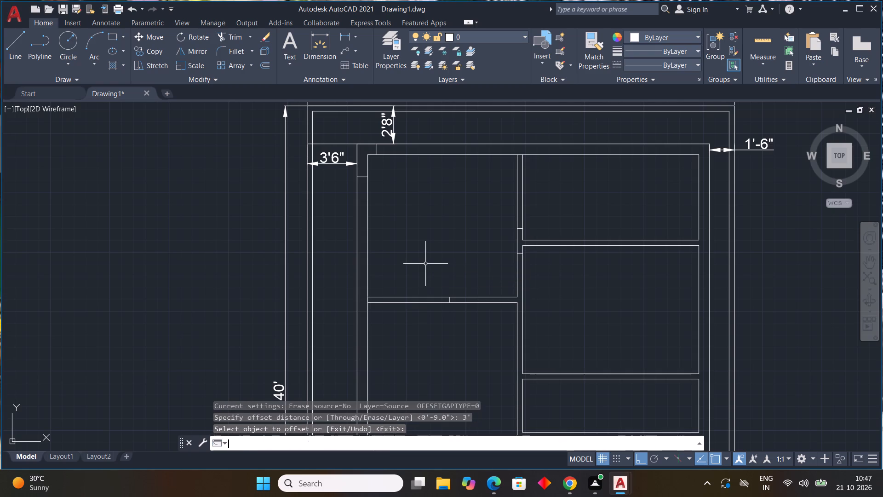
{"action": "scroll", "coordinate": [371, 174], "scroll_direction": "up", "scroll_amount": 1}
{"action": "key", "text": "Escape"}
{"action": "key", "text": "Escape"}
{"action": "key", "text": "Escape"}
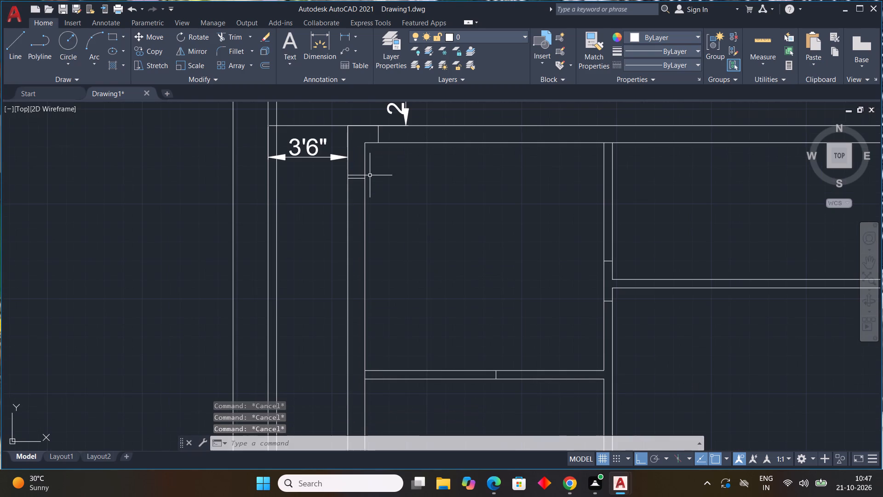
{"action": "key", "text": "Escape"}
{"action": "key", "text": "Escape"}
Offset the upper west room's north wall cross line 3' east and its west wall cross line 3' south.
{"action": "key", "text": "o"}
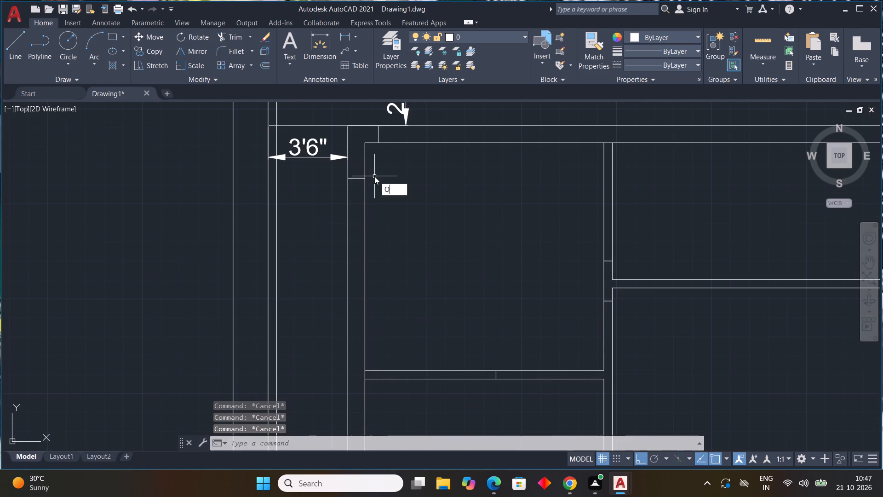
{"action": "type", "text": "FF"}
{"action": "key", "text": "space"}
{"action": "type", "text": "3'"}
{"action": "key", "text": "Return"}
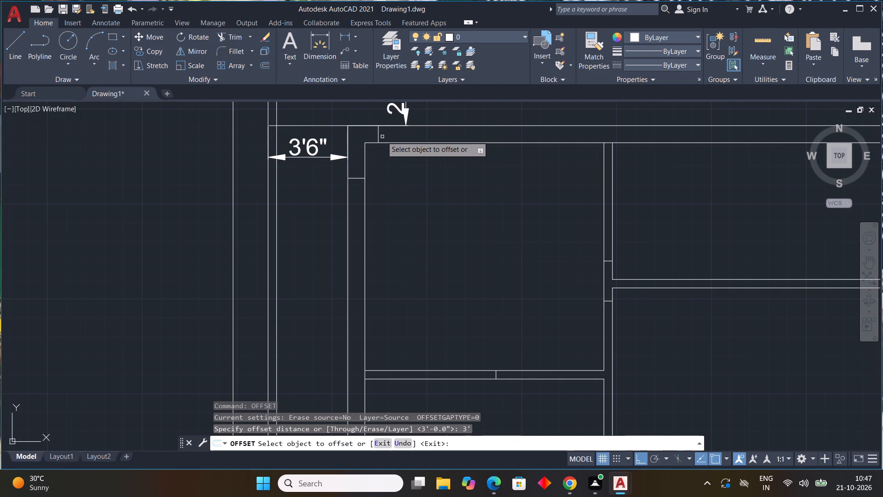
{"action": "left_click_drag", "start_coordinate": [378, 135], "coordinate": [385, 136]}
{"action": "left_click", "coordinate": [514, 145]}
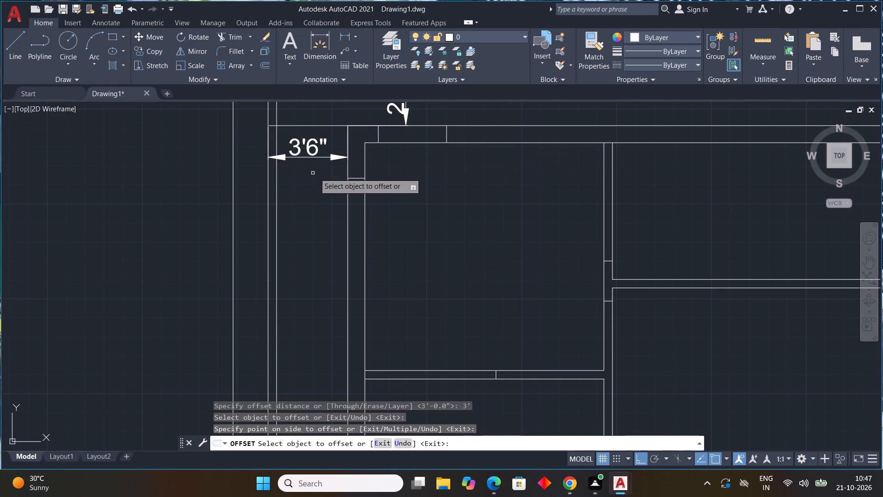
{"action": "left_click_drag", "start_coordinate": [359, 179], "coordinate": [362, 192]}
{"action": "left_click_drag", "start_coordinate": [379, 229], "coordinate": [384, 241]}
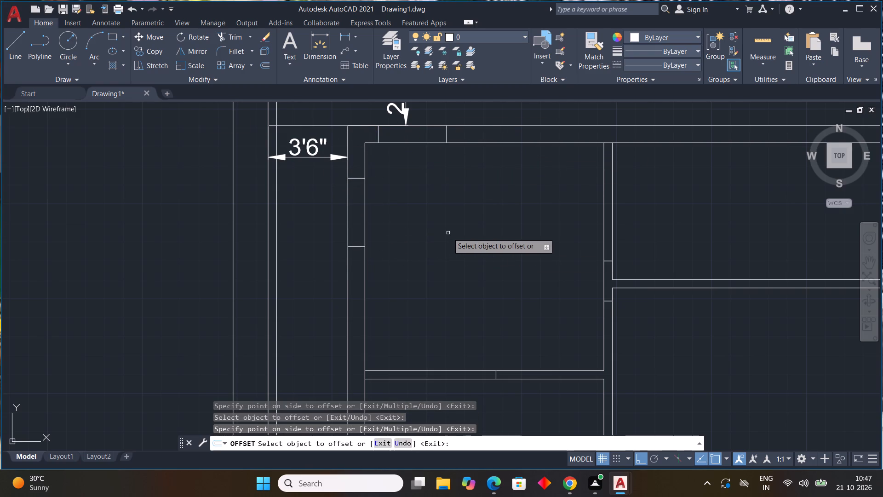
{"action": "key", "text": "Escape"}
{"action": "key", "text": "Escape"}
{"action": "key", "text": "Escape"}
{"action": "key", "text": "Escape"}
{"action": "key", "text": "Escape"}
Offset the central partition's cross line near the second east room's northwest corner 3' south.
{"action": "key", "text": "space"}
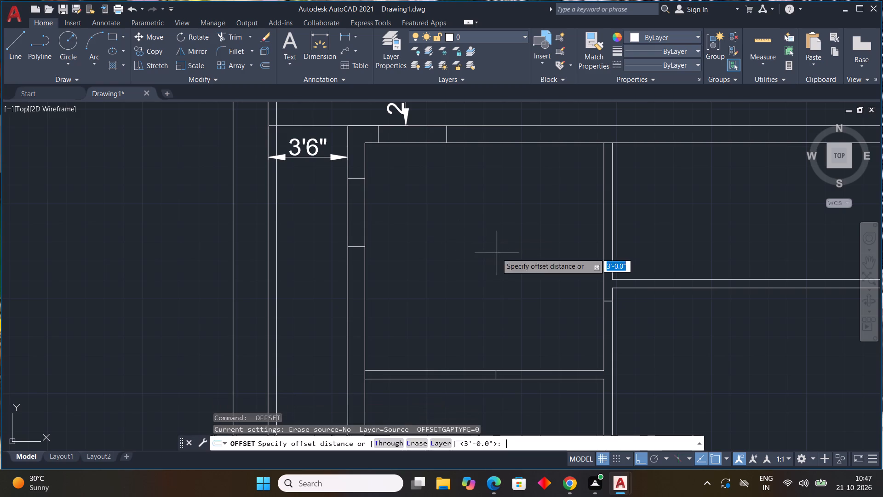
{"action": "key", "text": "space"}
{"action": "middle_click_drag", "start_coordinate": [541, 273], "coordinate": [434, 312]}
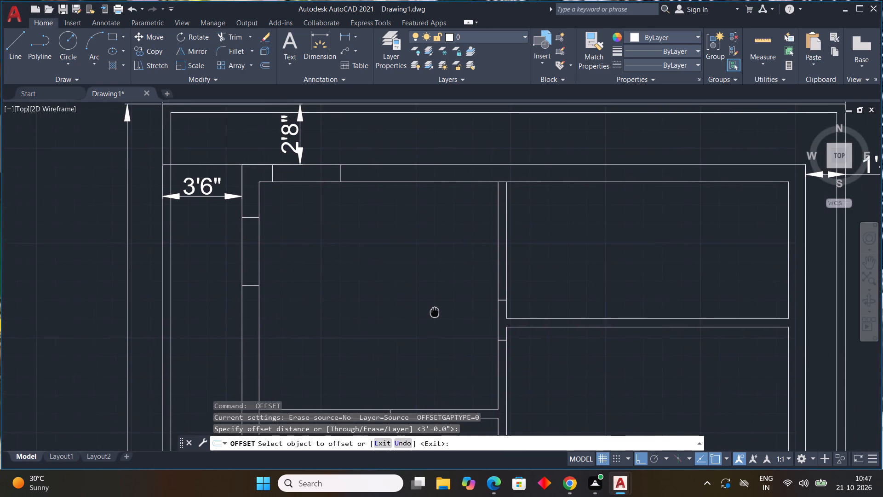
{"action": "middle_click_drag", "start_coordinate": [434, 312], "coordinate": [472, 174]}
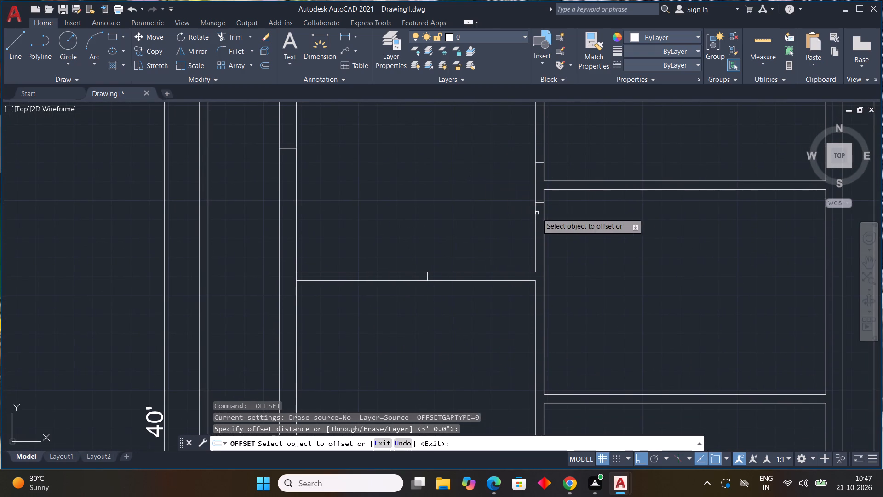
{"action": "left_click", "coordinate": [539, 203]}
{"action": "left_click", "coordinate": [539, 206]}
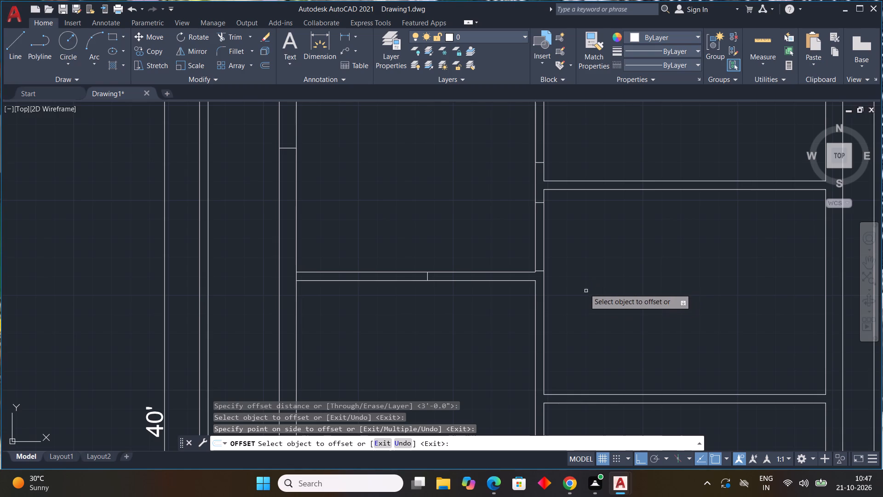
Offset the cross line in the lower west room's south wall 3' east.
{"action": "middle_click_drag", "start_coordinate": [596, 297], "coordinate": [597, 268]}
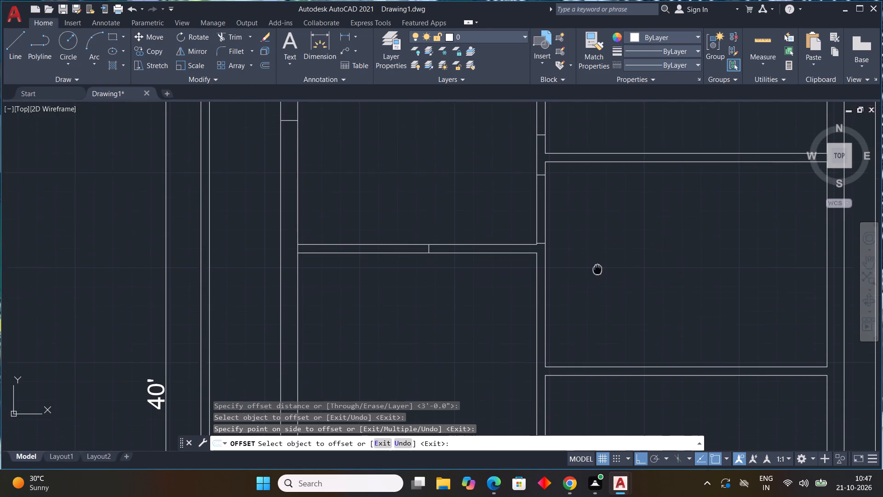
{"action": "middle_click_drag", "start_coordinate": [597, 268], "coordinate": [593, 261]}
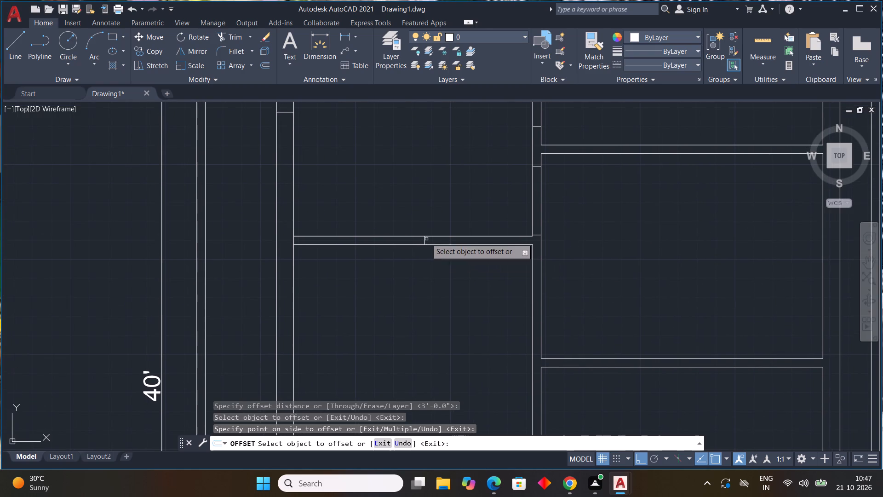
{"action": "scroll", "coordinate": [550, 301], "scroll_direction": "down", "scroll_amount": 2}
{"action": "middle_click_drag", "start_coordinate": [594, 306], "coordinate": [520, 211]}
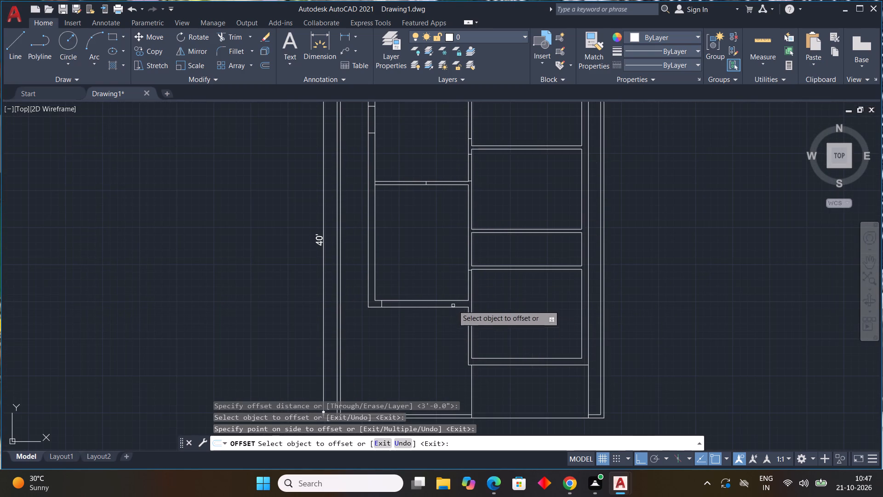
{"action": "scroll", "coordinate": [419, 309], "scroll_direction": "up", "scroll_amount": 1}
{"action": "left_click_drag", "start_coordinate": [360, 302], "coordinate": [379, 302]}
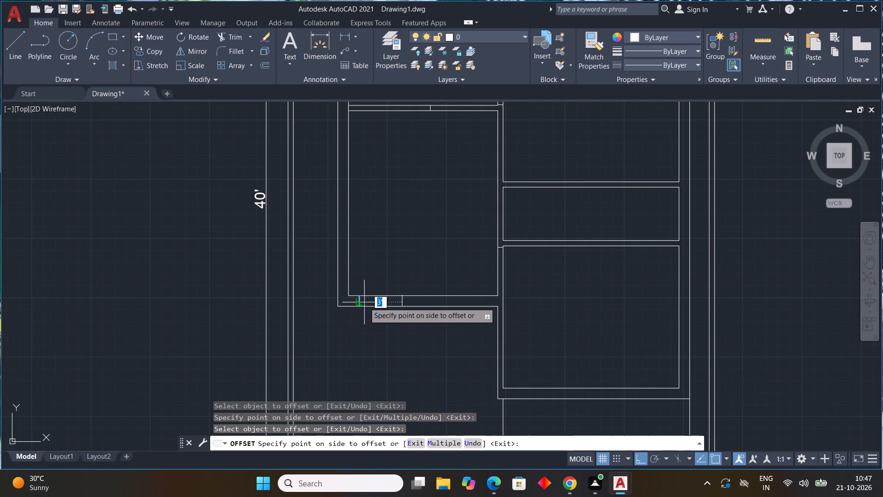
{"action": "left_click_drag", "start_coordinate": [379, 302], "coordinate": [395, 302]}
{"action": "left_click_drag", "start_coordinate": [415, 298], "coordinate": [421, 300]}
Offset the central partition's cross line near the southernmost east room's northwest corner 3' south.
{"action": "middle_click_drag", "start_coordinate": [554, 406], "coordinate": [471, 349]}
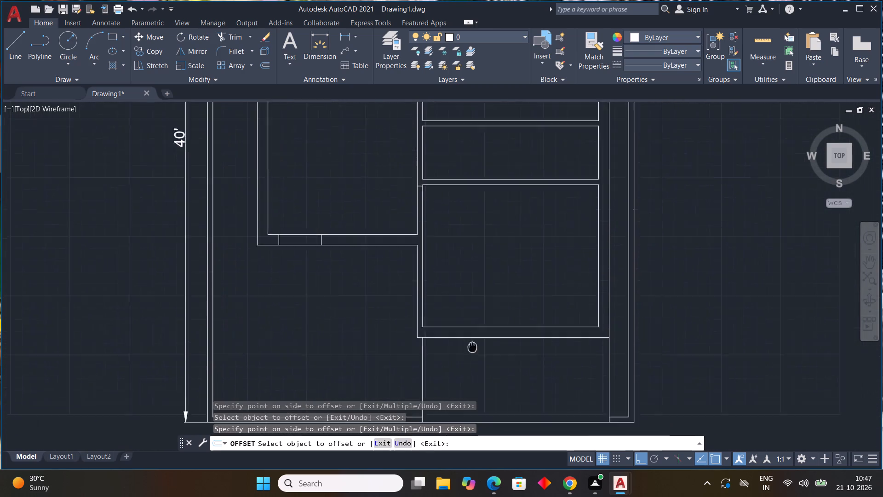
{"action": "middle_click_drag", "start_coordinate": [471, 349], "coordinate": [466, 413]}
{"action": "scroll", "coordinate": [413, 251], "scroll_direction": "up", "scroll_amount": 1}
{"action": "left_click", "coordinate": [413, 255]}
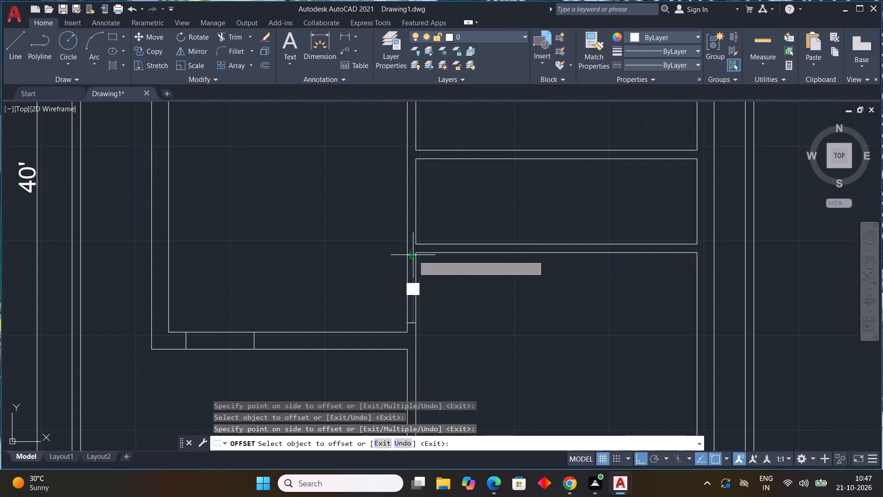
{"action": "left_click", "coordinate": [434, 287]}
{"action": "scroll", "coordinate": [528, 314], "scroll_direction": "down", "scroll_amount": 2}
{"action": "middle_click_drag", "start_coordinate": [521, 323], "coordinate": [513, 346]}
{"action": "key", "text": "Escape"}
{"action": "key", "text": "Escape"}
{"action": "key", "text": "Escape"}
{"action": "key", "text": "Escape"}
{"action": "key", "text": "Escape"}
{"action": "key", "text": "Escape"}
{"action": "key", "text": "Escape"}
{"action": "key", "text": "Escape"}
{"action": "key", "text": "Escape"}
{"action": "key", "text": "Escape"}
{"action": "key", "text": "Escape"}
{"action": "key", "text": "Escape"}
{"action": "key", "text": "Escape"}
{"action": "key", "text": "Escape"}
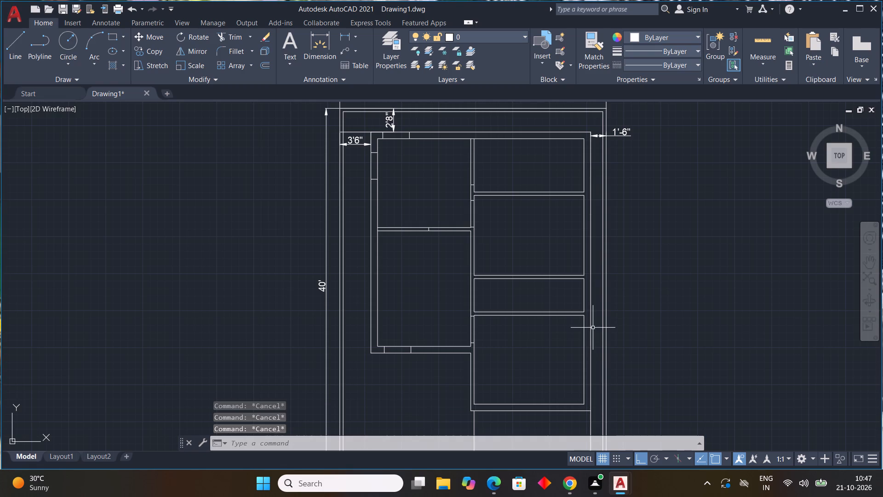
Offset the east inner wall line of the third east room from the north 6'0" west to divide the room.
{"action": "type", "text": "OFF"}
{"action": "key", "text": "space"}
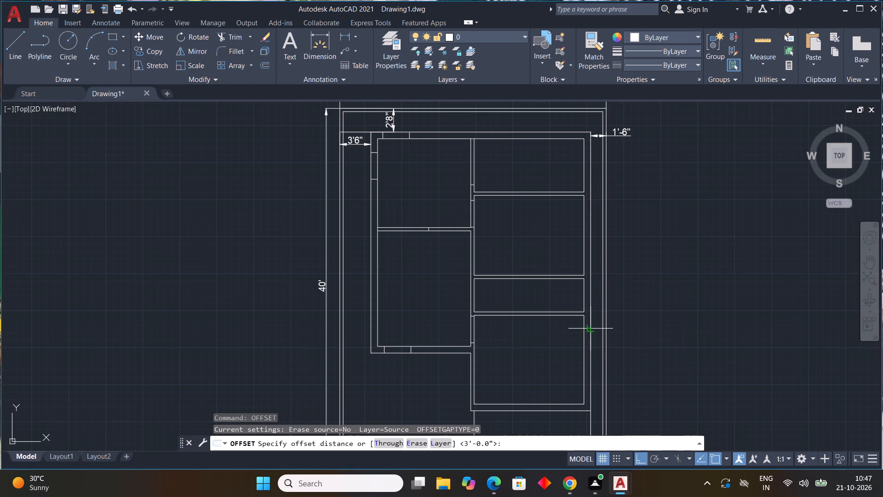
{"action": "type", "text": "6'0\""}
{"action": "key", "text": "Return"}
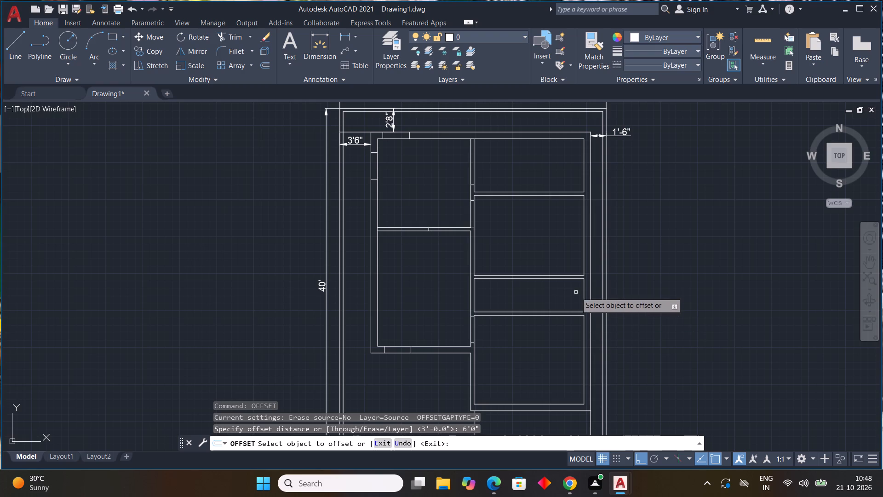
{"action": "left_click_drag", "start_coordinate": [583, 292], "coordinate": [573, 294]}
{"action": "left_click", "coordinate": [540, 303]}
{"action": "key", "text": "Escape"}
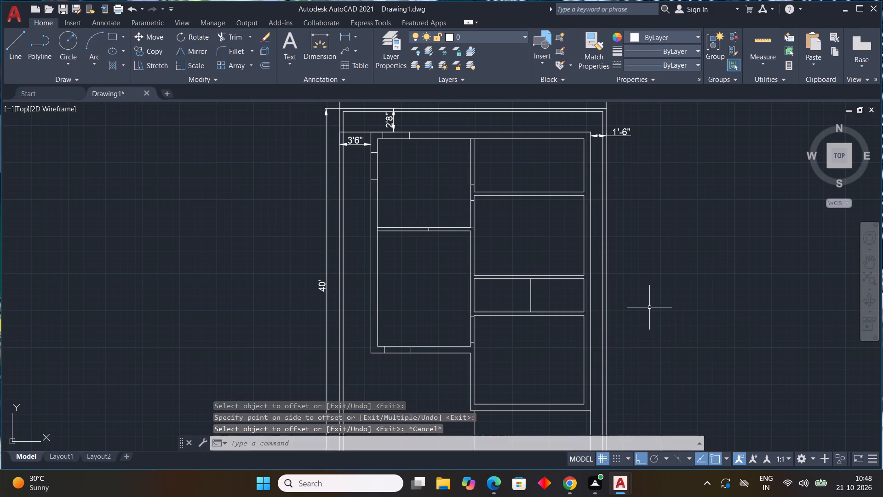
Offset the third east room's dividing line 4.5" west to form a partition wall.
{"action": "key", "text": "space"}
{"action": "key", "text": "4"}
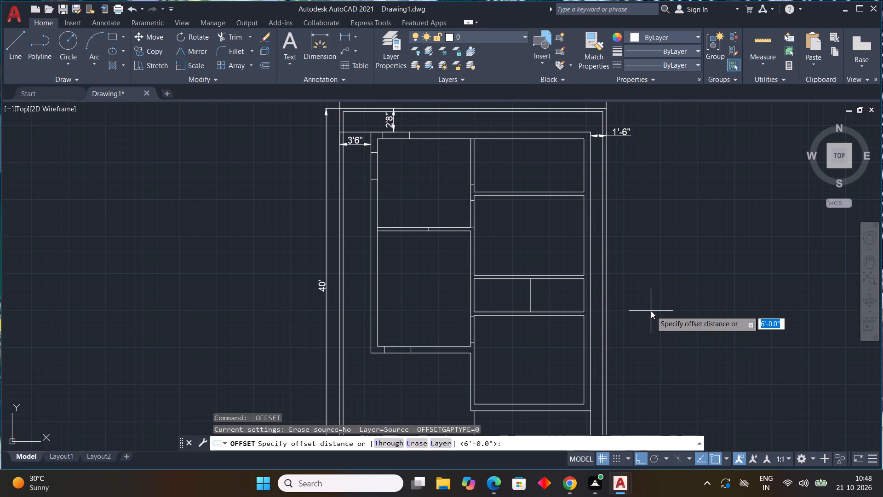
{"action": "type", "text": ".5\""}
{"action": "key", "text": "Return"}
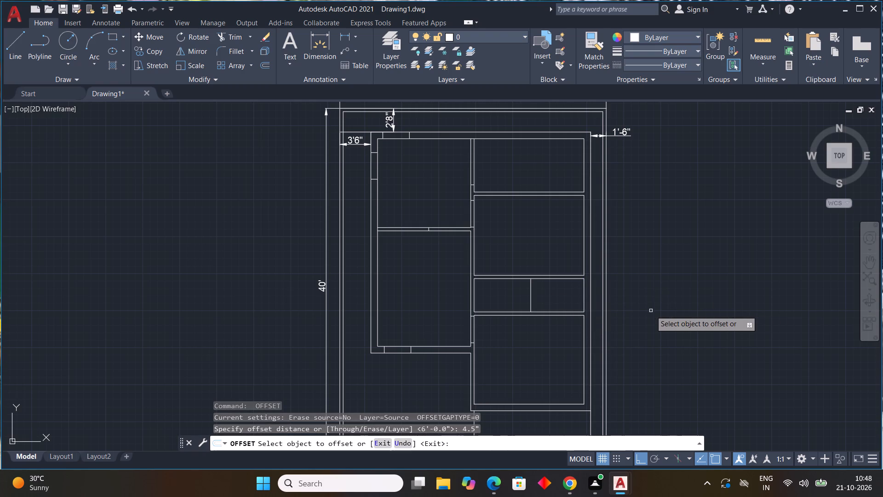
{"action": "scroll", "coordinate": [531, 302], "scroll_direction": "up", "scroll_amount": 2}
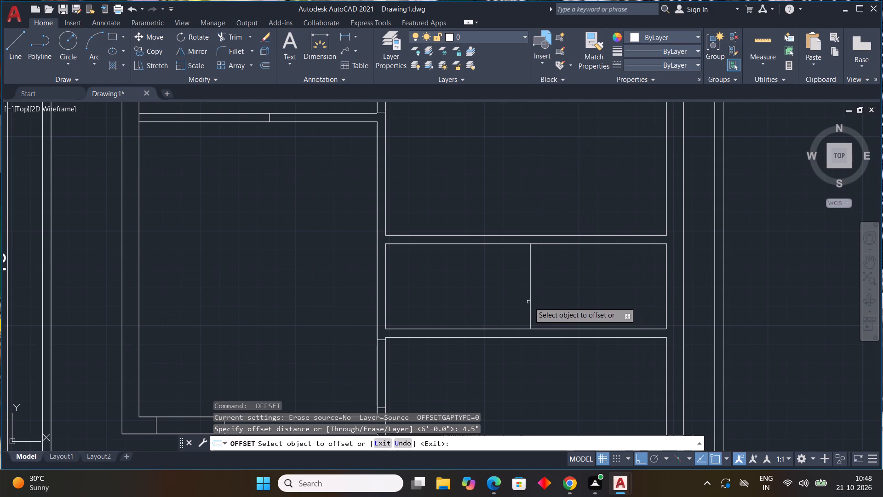
{"action": "left_click", "coordinate": [530, 302]}
{"action": "left_click", "coordinate": [461, 298]}
{"action": "key", "text": "Escape"}
{"action": "key", "text": "Escape"}
{"action": "key", "text": "Escape"}
{"action": "key", "text": "Escape"}
{"action": "key", "text": "Escape"}
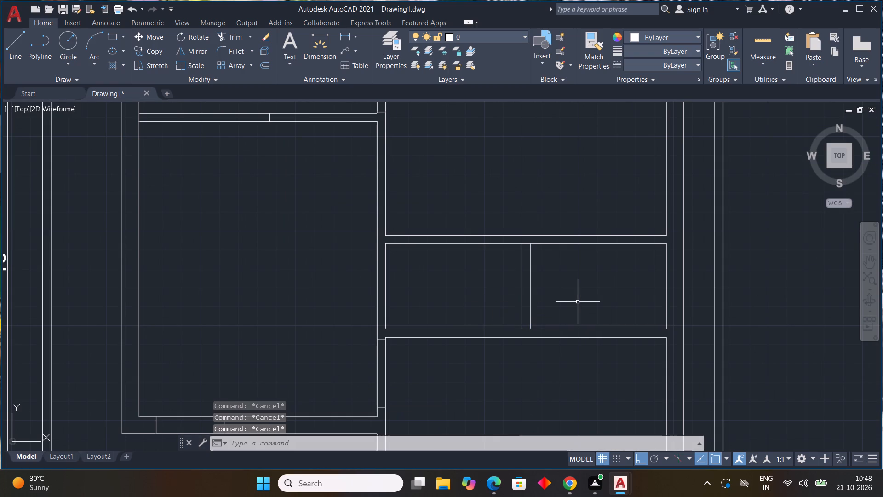
{"action": "key", "text": "Escape"}
{"action": "key", "text": "Escape"}
Draw a short vertical line across the wall between the second and third east rooms, near its west end.
{"action": "scroll", "coordinate": [578, 302], "scroll_direction": "down", "scroll_amount": 2}
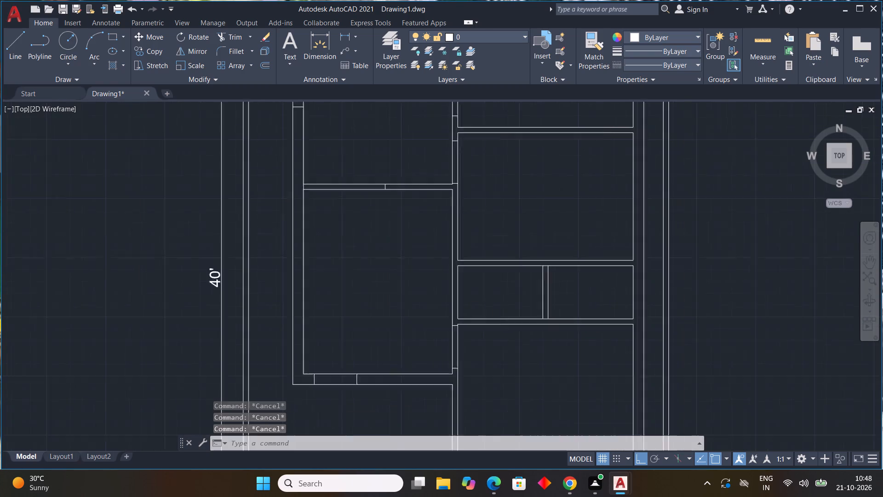
{"action": "key", "text": "l"}
{"action": "key", "text": "space"}
{"action": "scroll", "coordinate": [572, 356], "scroll_direction": "up", "scroll_amount": 2}
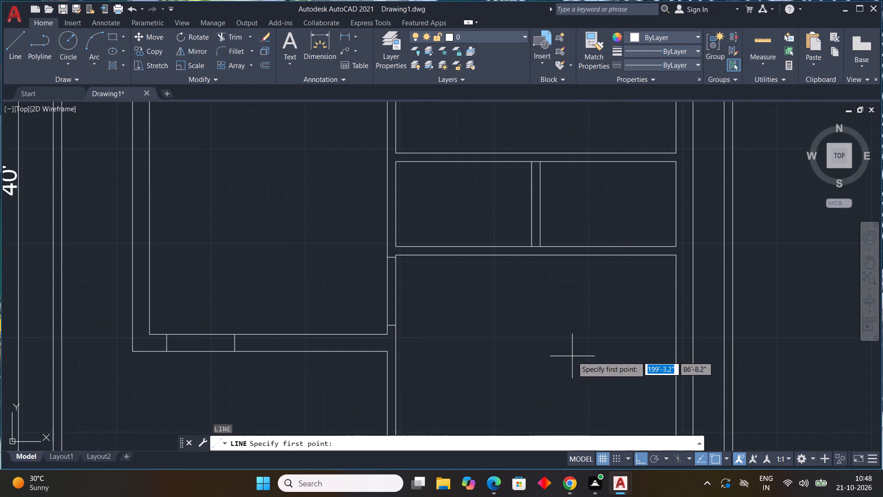
{"action": "middle_click_drag", "start_coordinate": [576, 341], "coordinate": [601, 431]}
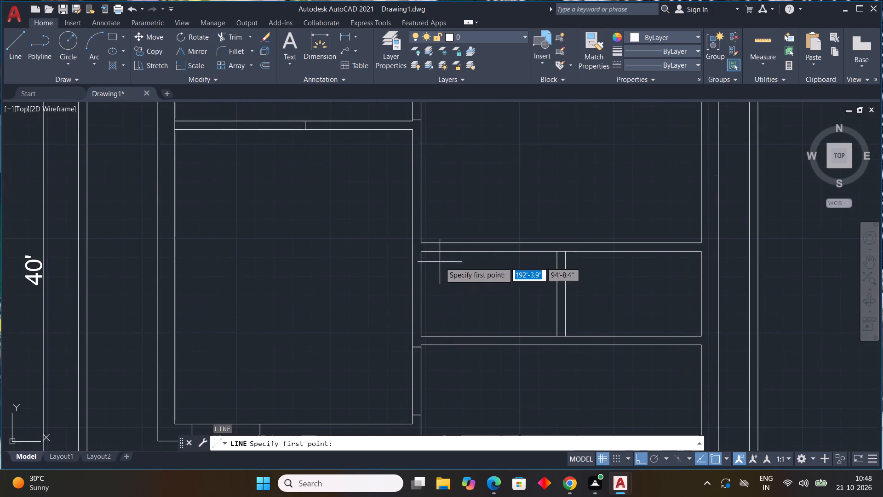
{"action": "scroll", "coordinate": [436, 235], "scroll_direction": "up", "scroll_amount": 2}
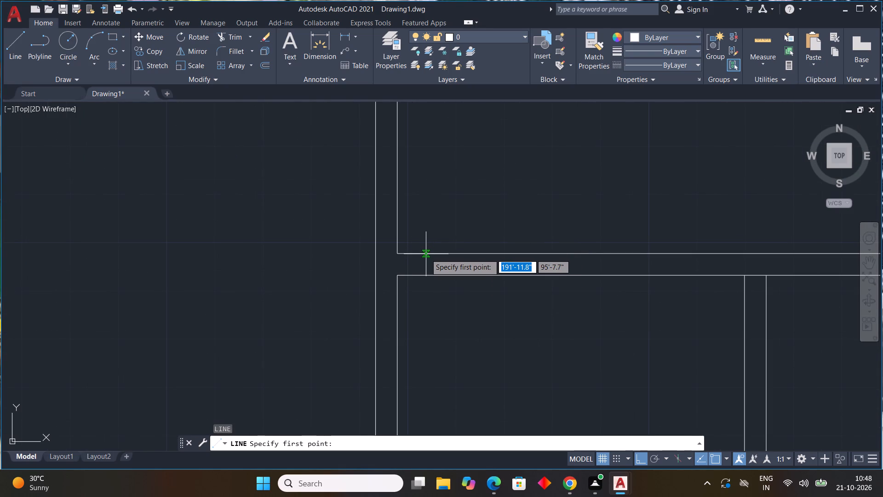
{"action": "left_click", "coordinate": [440, 254]}
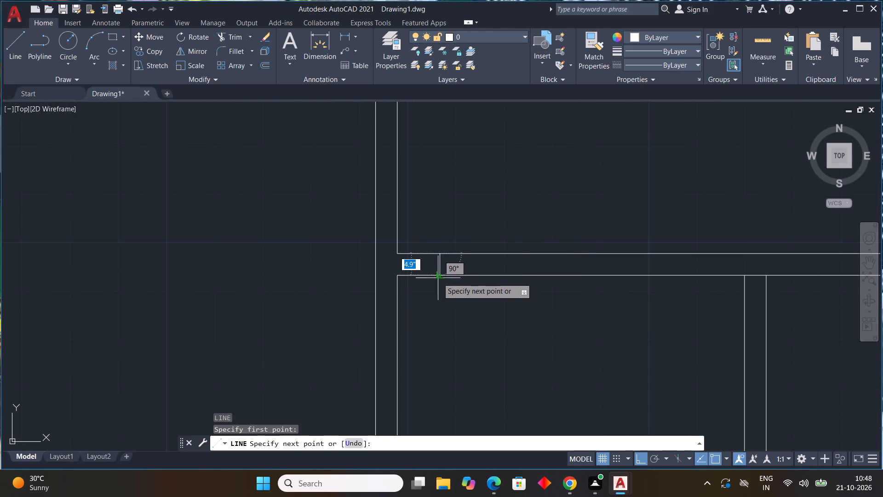
{"action": "left_click", "coordinate": [439, 278]}
{"action": "key", "text": "Escape"}
Draw a 4.5" vertical line across the wall south of the divided third east room, just east of its partition.
{"action": "key", "text": "space"}
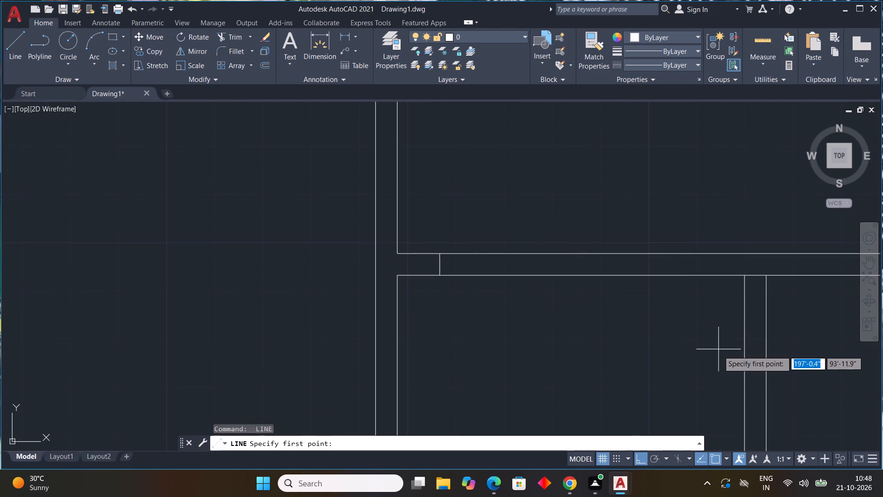
{"action": "scroll", "coordinate": [717, 356], "scroll_direction": "down", "scroll_amount": 3}
{"action": "middle_click_drag", "start_coordinate": [794, 390], "coordinate": [541, 322]}
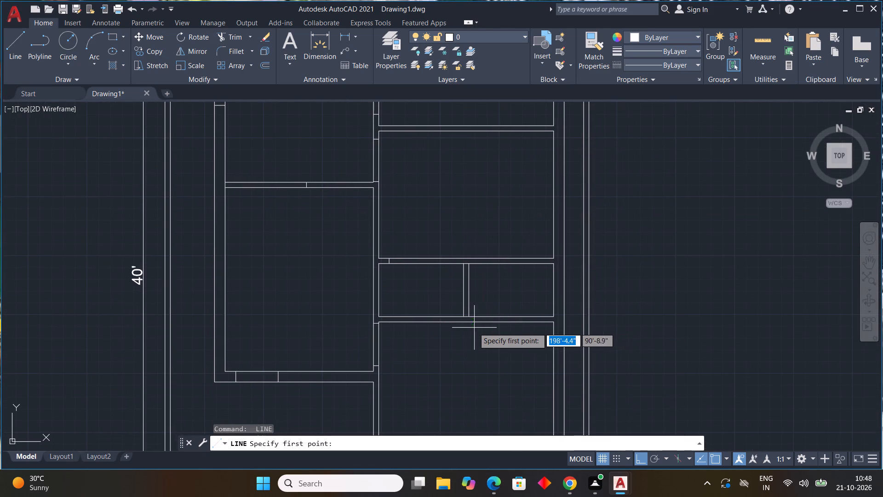
{"action": "scroll", "coordinate": [473, 327], "scroll_direction": "up", "scroll_amount": 2}
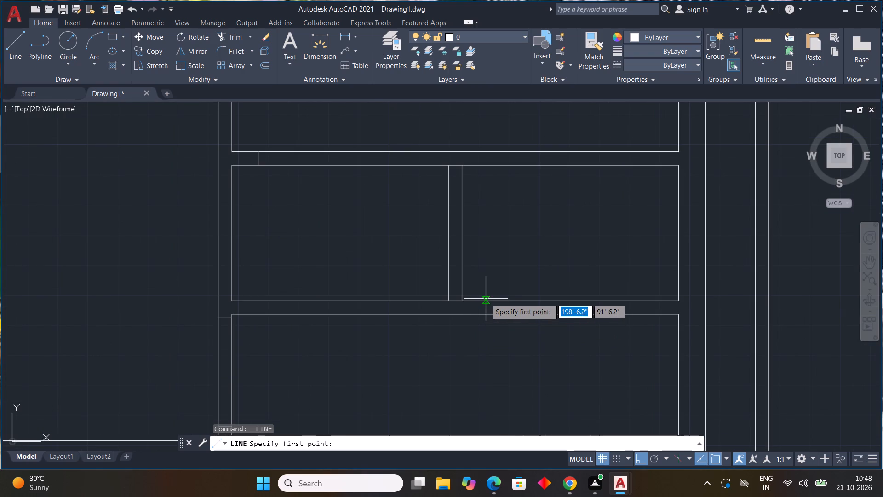
{"action": "left_click", "coordinate": [477, 302]}
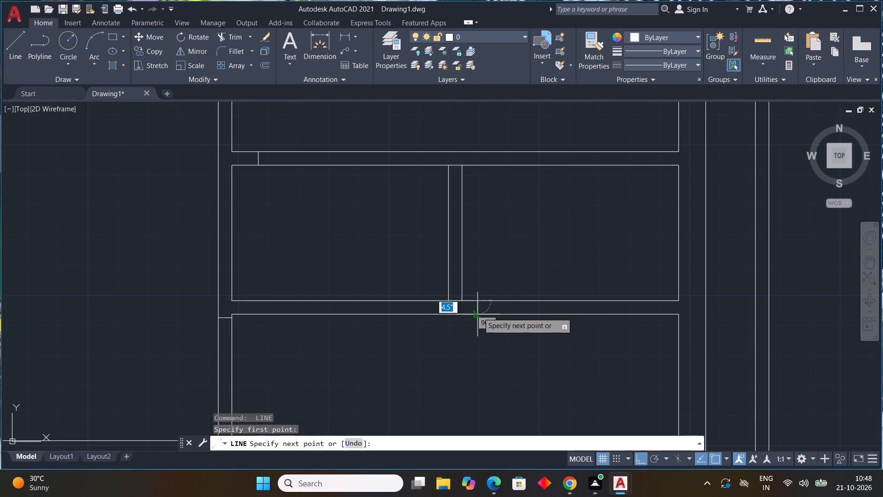
{"action": "left_click", "coordinate": [478, 316]}
{"action": "key", "text": "Escape"}
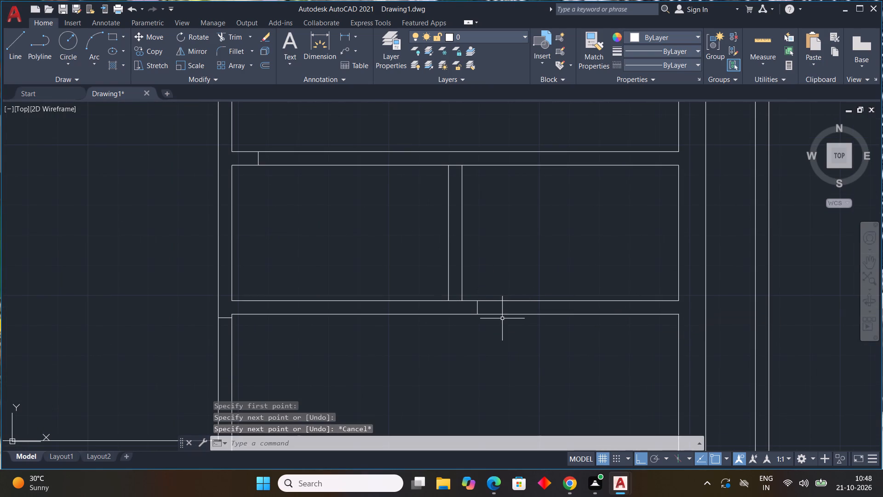
Offset the cross lines in the walls north and south of the divided third east room 2' to the east.
{"action": "type", "text": "OFF"}
{"action": "key", "text": "space"}
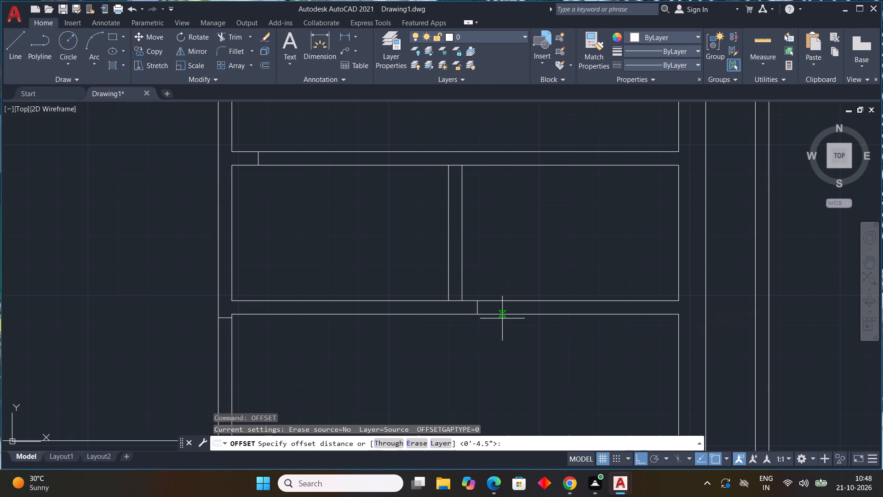
{"action": "type", "text": "2'"}
{"action": "key", "text": "Return"}
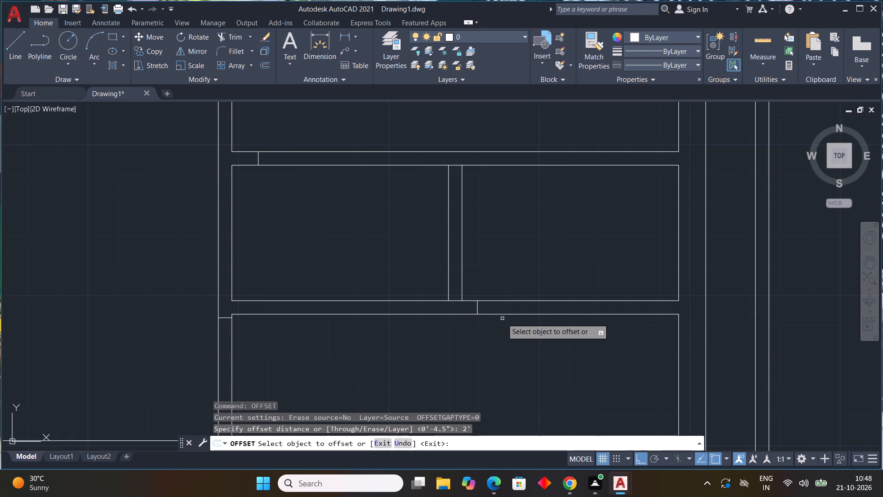
{"action": "scroll", "coordinate": [502, 318], "scroll_direction": "up", "scroll_amount": 3}
{"action": "scroll", "coordinate": [392, 217], "scroll_direction": "down", "scroll_amount": 3}
{"action": "middle_click_drag", "start_coordinate": [410, 230], "coordinate": [510, 317]}
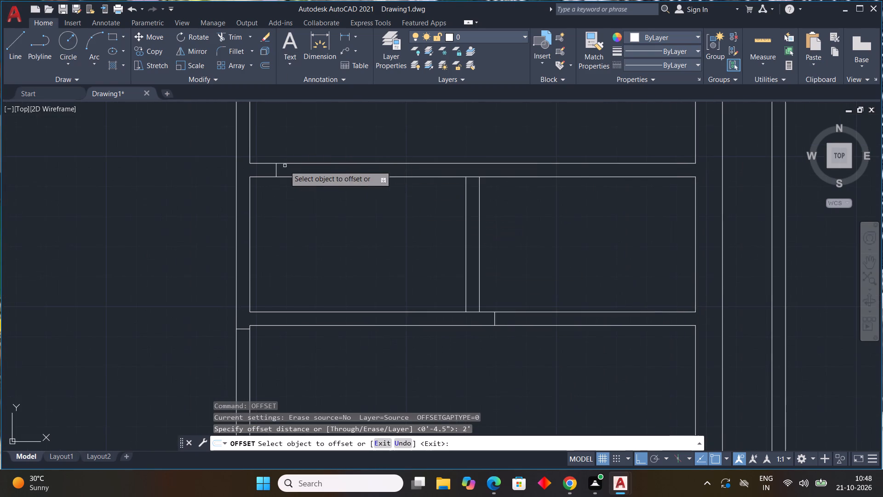
{"action": "left_click_drag", "start_coordinate": [276, 169], "coordinate": [283, 169]}
{"action": "left_click", "coordinate": [369, 171]}
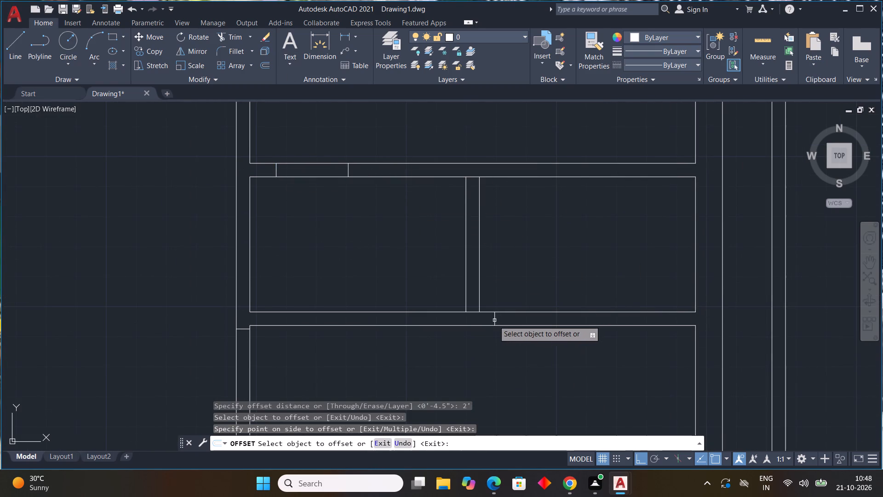
{"action": "left_click_drag", "start_coordinate": [497, 323], "coordinate": [503, 321]}
{"action": "left_click", "coordinate": [495, 322]}
{"action": "left_click_drag", "start_coordinate": [530, 321], "coordinate": [534, 323]}
{"action": "left_click", "coordinate": [637, 333]}
{"action": "key", "text": "Escape"}
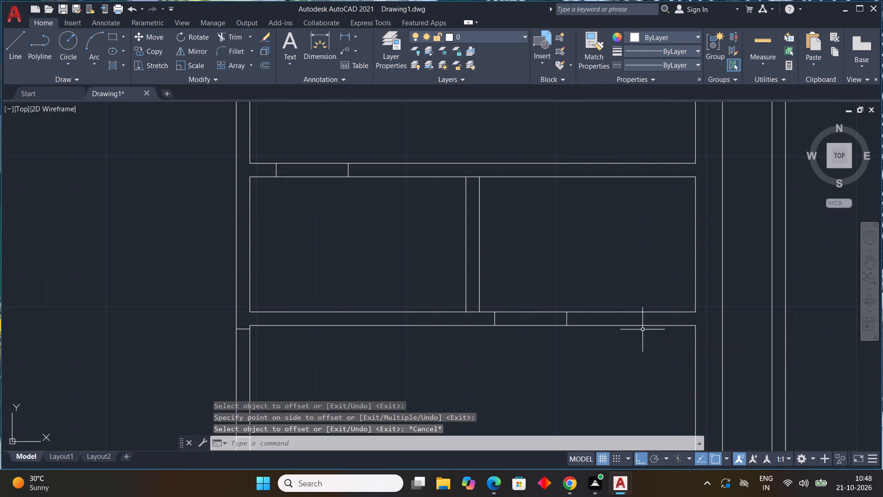
{"action": "key", "text": "Escape"}
{"action": "key", "text": "Escape"}
{"action": "key", "text": "Escape"}
{"action": "key", "text": "Escape"}
{"action": "key", "text": "Escape"}
{"action": "key", "text": "Escape"}
Trim out the marked openings in the walls north and south of the divided third east room and clear its partition's wall junctions.
{"action": "key", "text": "t"}
{"action": "key", "text": "r"}
{"action": "key", "text": "space"}
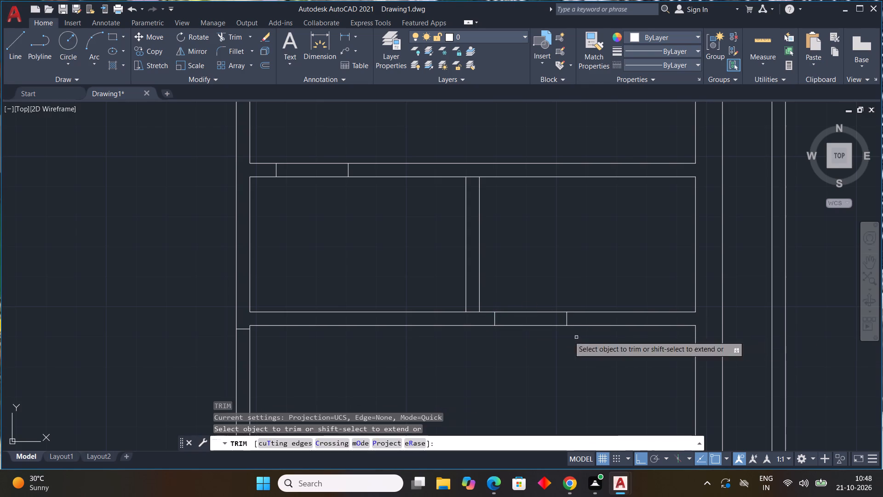
{"action": "left_click_drag", "start_coordinate": [528, 292], "coordinate": [528, 352]}
{"action": "left_click", "coordinate": [473, 311]}
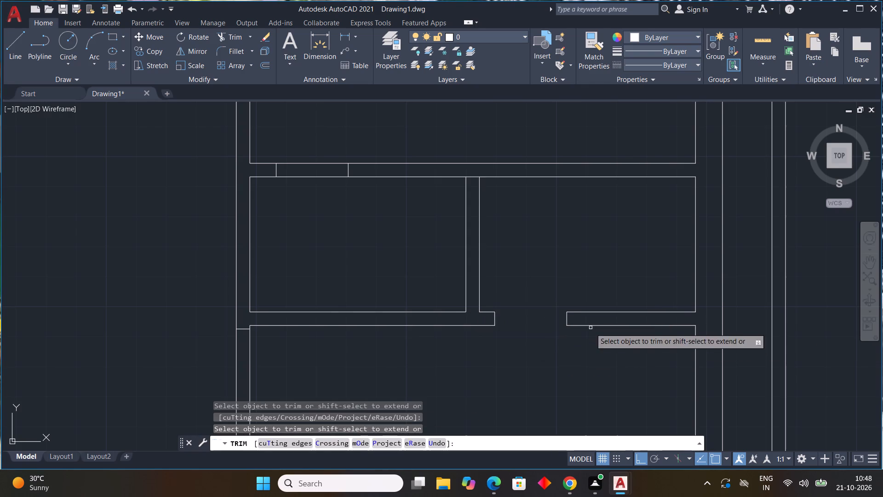
{"action": "middle_click_drag", "start_coordinate": [580, 365], "coordinate": [668, 381]}
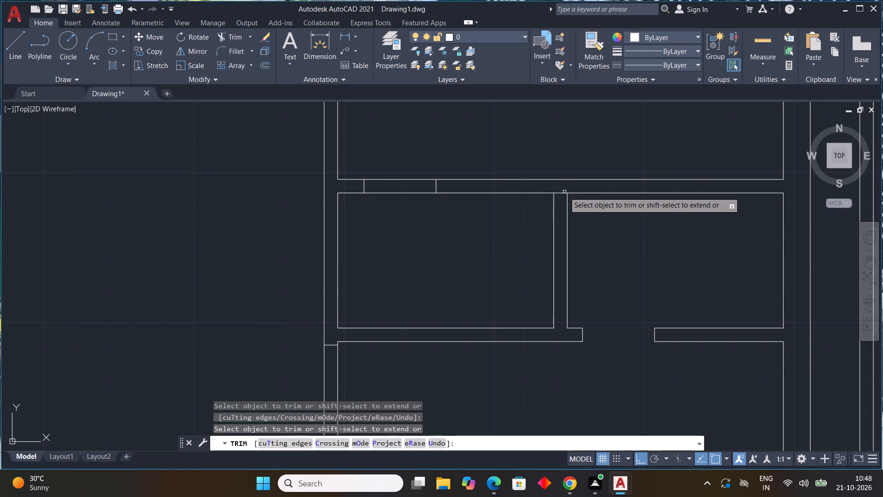
{"action": "left_click", "coordinate": [561, 192]}
{"action": "left_click_drag", "start_coordinate": [409, 162], "coordinate": [400, 223]}
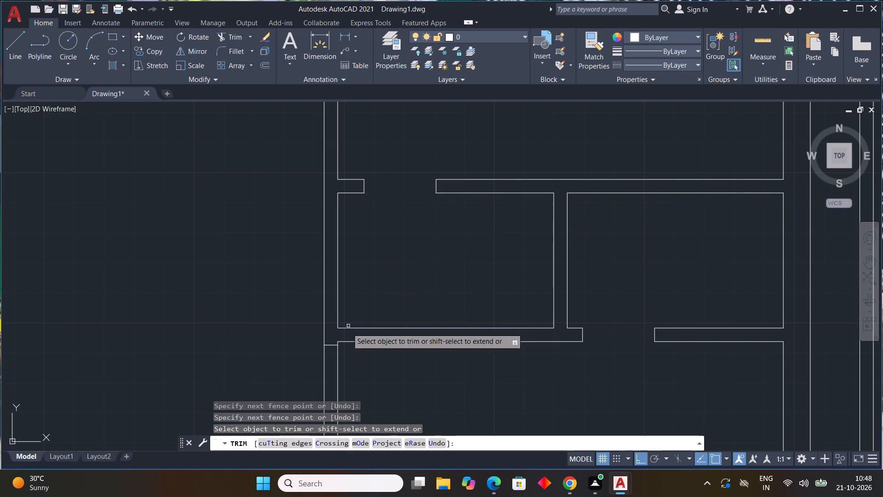
Trim out the marked openings in the wall west of the southernmost east room and in the large west room's south wall.
{"action": "middle_click_drag", "start_coordinate": [463, 363], "coordinate": [591, 233]}
{"action": "middle_click", "coordinate": [591, 233]}
{"action": "left_click_drag", "start_coordinate": [387, 274], "coordinate": [576, 279]}
{"action": "scroll", "coordinate": [587, 277], "scroll_direction": "down", "scroll_amount": 2}
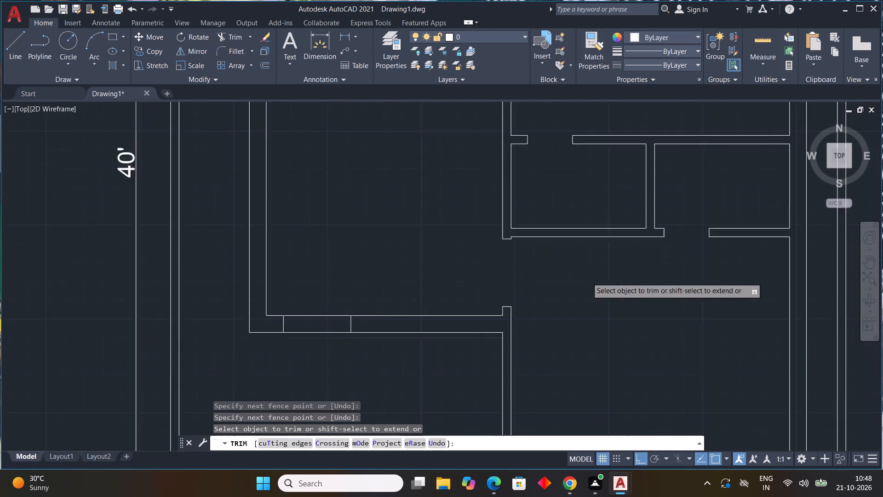
{"action": "scroll", "coordinate": [587, 277], "scroll_direction": "down", "scroll_amount": 1}
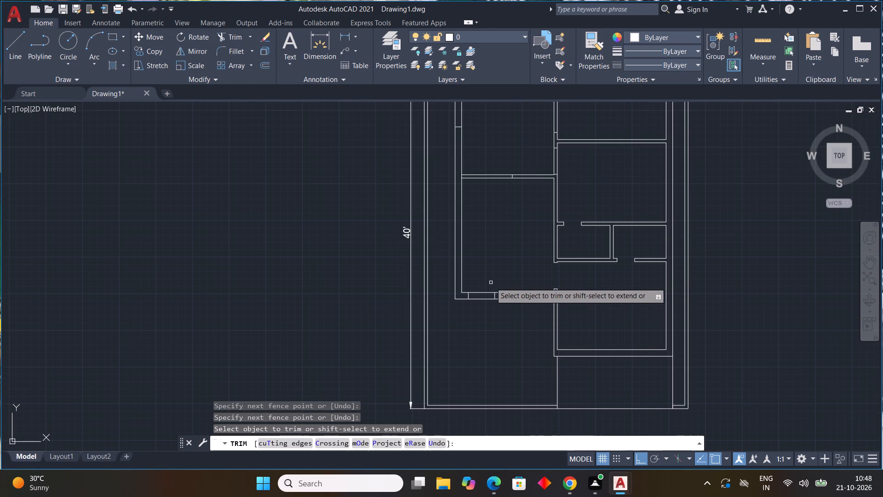
{"action": "left_click_drag", "start_coordinate": [489, 281], "coordinate": [478, 323]}
Trim away the wall between the two west rooms from the west wall to its cross line.
{"action": "middle_click_drag", "start_coordinate": [517, 332], "coordinate": [512, 352]}
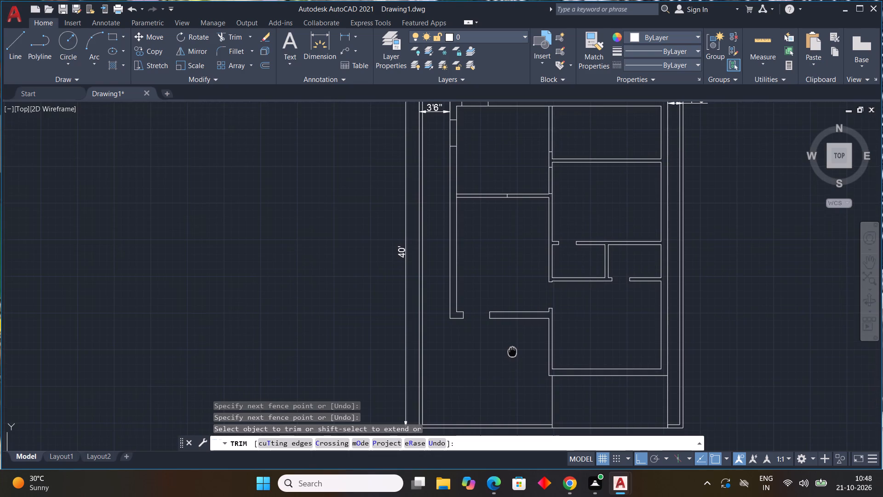
{"action": "middle_click_drag", "start_coordinate": [512, 352], "coordinate": [530, 394]}
{"action": "middle_click_drag", "start_coordinate": [530, 304], "coordinate": [528, 307]}
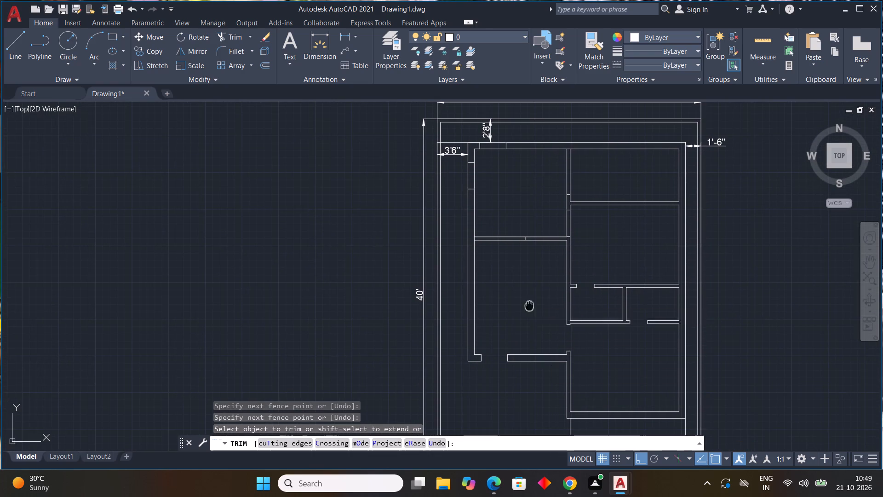
{"action": "middle_click_drag", "start_coordinate": [528, 307], "coordinate": [516, 350]}
{"action": "left_click_drag", "start_coordinate": [483, 266], "coordinate": [468, 323]}
Trim out the marked opening in the wall between the northwest room and the second east room.
{"action": "middle_click_drag", "start_coordinate": [499, 315], "coordinate": [499, 369]}
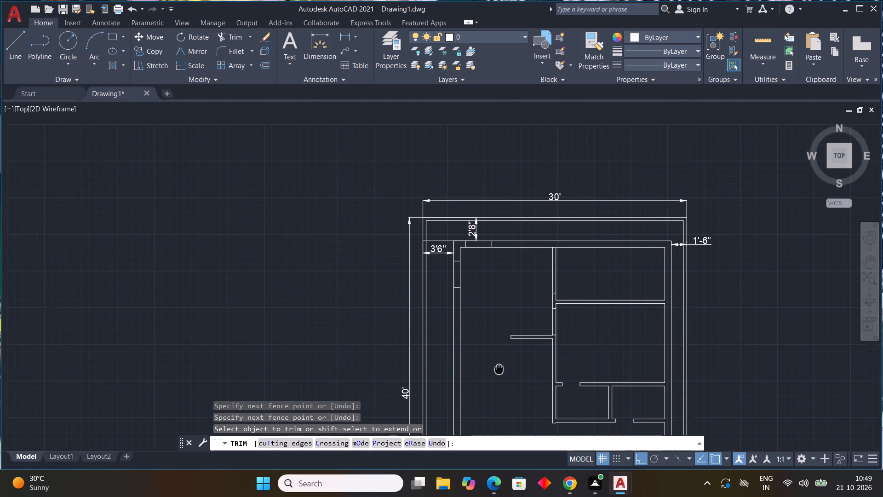
{"action": "middle_click_drag", "start_coordinate": [499, 369], "coordinate": [480, 373]}
{"action": "scroll", "coordinate": [562, 319], "scroll_direction": "up", "scroll_amount": 2}
{"action": "left_click_drag", "start_coordinate": [472, 331], "coordinate": [556, 335]}
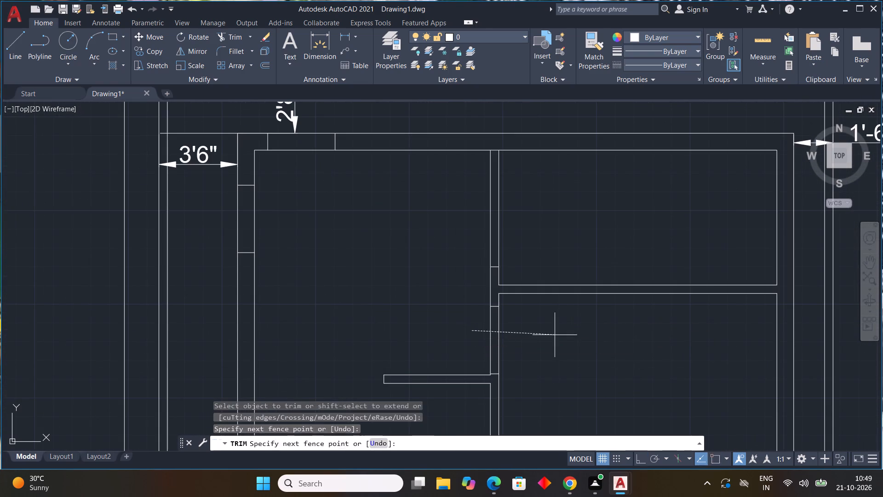
{"action": "left_click_drag", "start_coordinate": [556, 335], "coordinate": [561, 335]}
{"action": "scroll", "coordinate": [599, 327], "scroll_direction": "down", "scroll_amount": 1}
{"action": "middle_click_drag", "start_coordinate": [593, 335], "coordinate": [550, 378]}
{"action": "scroll", "coordinate": [497, 328], "scroll_direction": "up", "scroll_amount": 2}
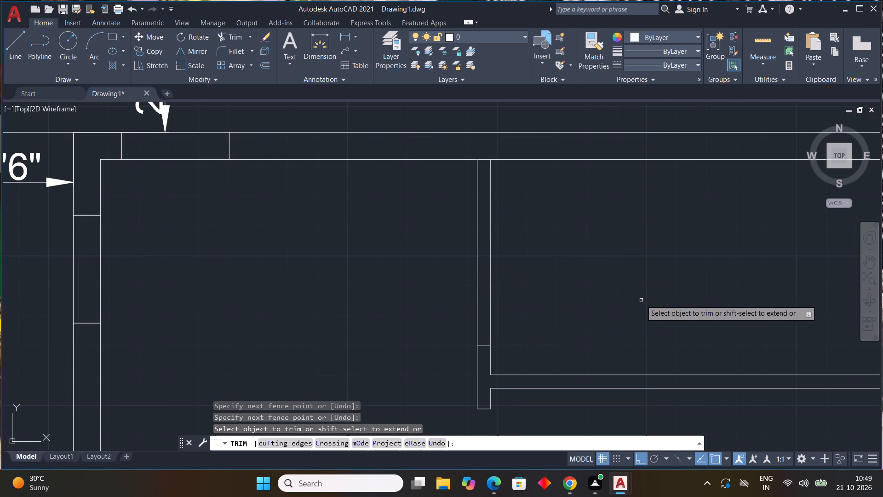
{"action": "scroll", "coordinate": [641, 300], "scroll_direction": "down", "scroll_amount": 3}
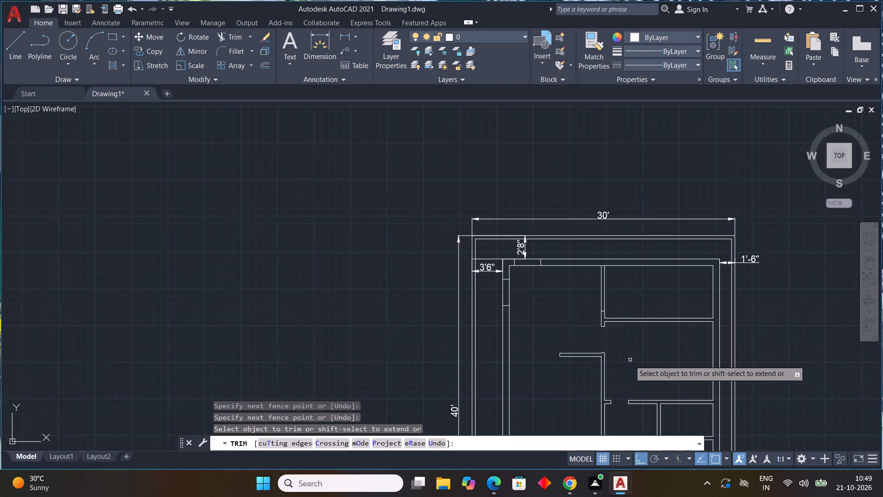
Trim out the marked openings in the northwest room's west and north outer walls, near their corner.
{"action": "left_click_drag", "start_coordinate": [497, 293], "coordinate": [535, 292]}
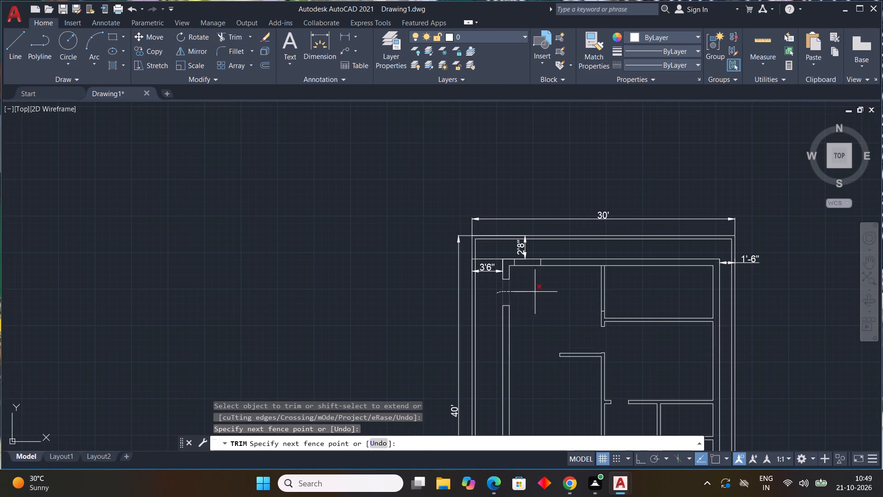
{"action": "left_click_drag", "start_coordinate": [535, 292], "coordinate": [535, 292]}
{"action": "left_click_drag", "start_coordinate": [533, 254], "coordinate": [527, 286]}
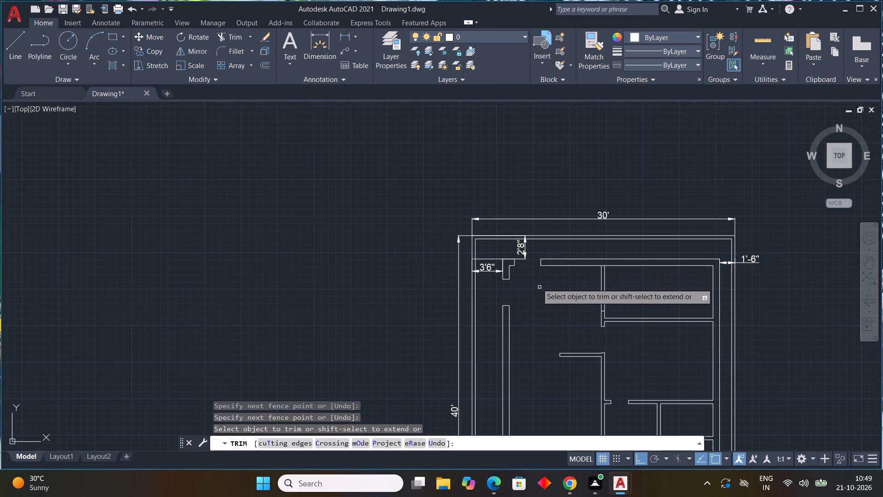
{"action": "scroll", "coordinate": [533, 266], "scroll_direction": "up", "scroll_amount": 1}
{"action": "scroll", "coordinate": [586, 312], "scroll_direction": "down", "scroll_amount": 2}
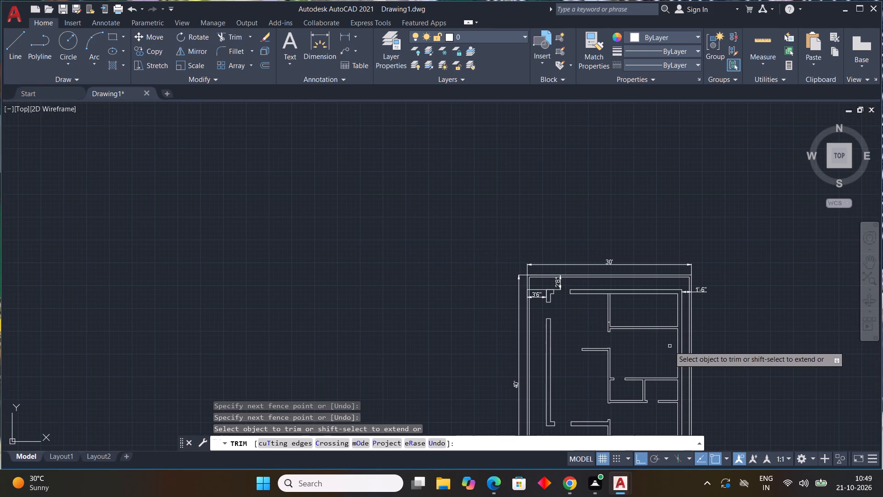
{"action": "key", "text": "Escape"}
{"action": "key", "text": "Escape"}
{"action": "key", "text": "Escape"}
{"action": "key", "text": "Escape"}
{"action": "key", "text": "Escape"}
{"action": "key", "text": "Escape"}
{"action": "key", "text": "Escape"}
{"action": "key", "text": "Escape"}
{"action": "key", "text": "Escape"}
{"action": "key", "text": "Escape"}
{"action": "key", "text": "Escape"}
{"action": "key", "text": "Escape"}
{"action": "key", "text": "Escape"}
{"action": "key", "text": "Escape"}
{"action": "key", "text": "Escape"}
{"action": "key", "text": "Escape"}
{"action": "key", "text": "Escape"}
{"action": "key", "text": "Escape"}
{"action": "key", "text": "Escape"}
{"action": "key", "text": "Escape"}
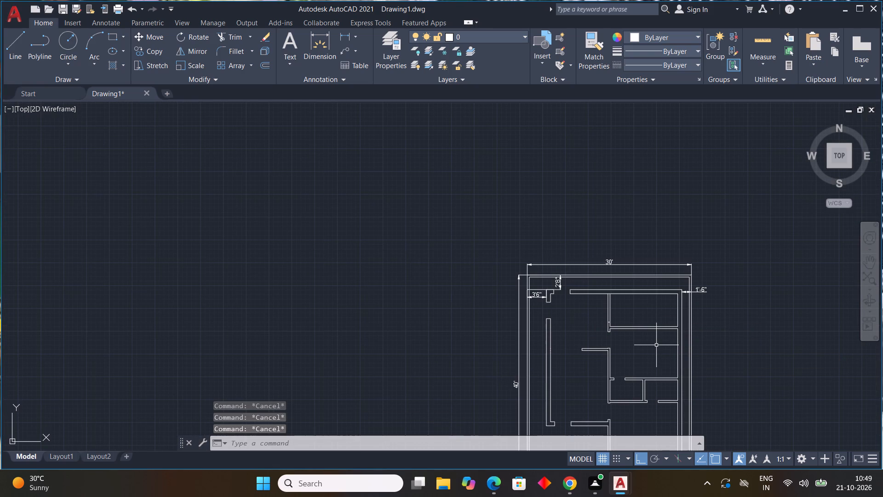
{"action": "key", "text": "Escape"}
{"action": "key", "text": "Escape"}
Draw a horizontal line across the wall between the northwest room and first east room, north of the existing cross line.
{"action": "type", "text": "L"}
{"action": "key", "text": "space"}
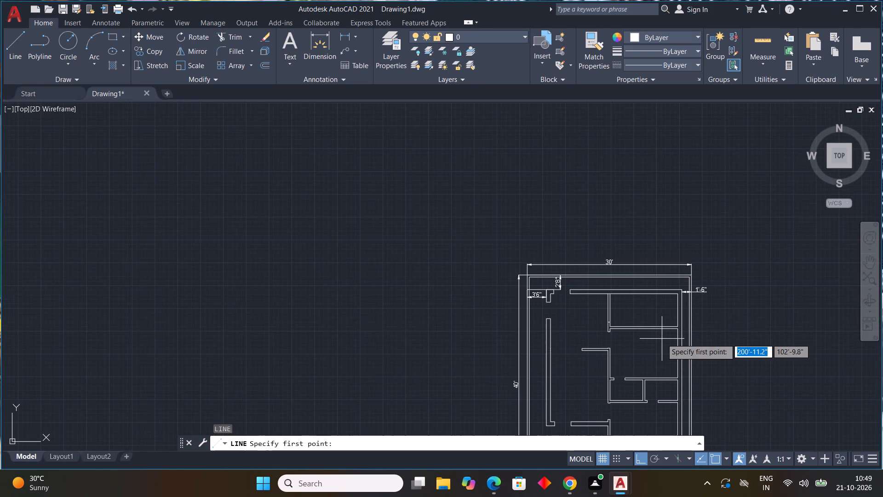
{"action": "scroll", "coordinate": [618, 316], "scroll_direction": "up", "scroll_amount": 3}
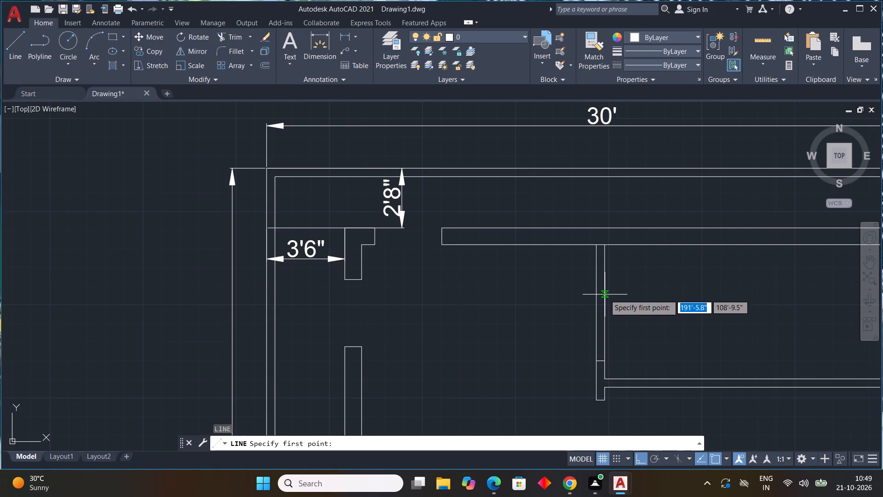
{"action": "left_click", "coordinate": [605, 295]}
{"action": "left_click", "coordinate": [592, 297]}
{"action": "key", "text": "Escape"}
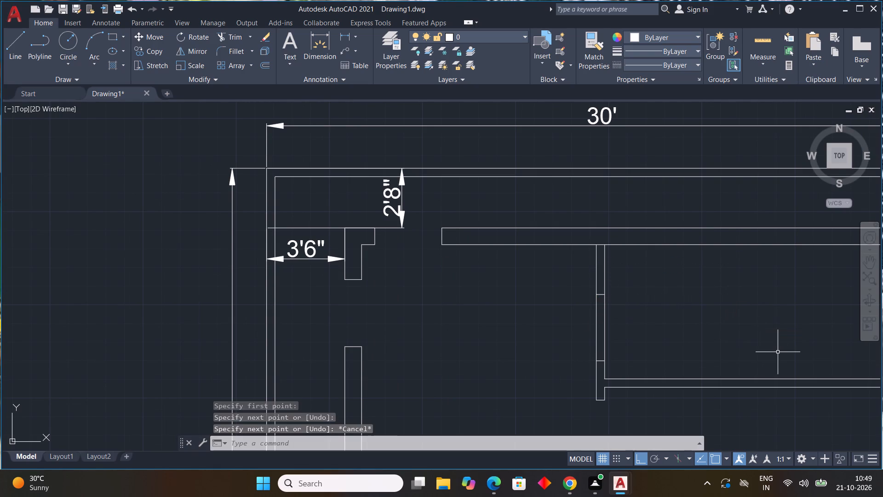
Trim out the opening between the northwest room and first east room, and clear that wall's junction with the north wall.
{"action": "key", "text": "t"}
{"action": "type", "text": "R"}
{"action": "key", "text": "space"}
{"action": "left_click_drag", "start_coordinate": [548, 326], "coordinate": [696, 327]}
{"action": "scroll", "coordinate": [698, 328], "scroll_direction": "down", "scroll_amount": 3}
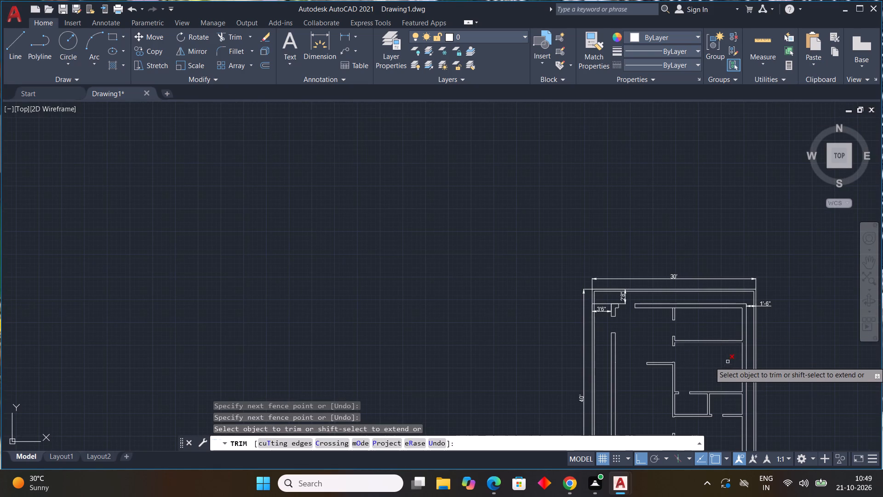
{"action": "scroll", "coordinate": [676, 293], "scroll_direction": "up", "scroll_amount": 2}
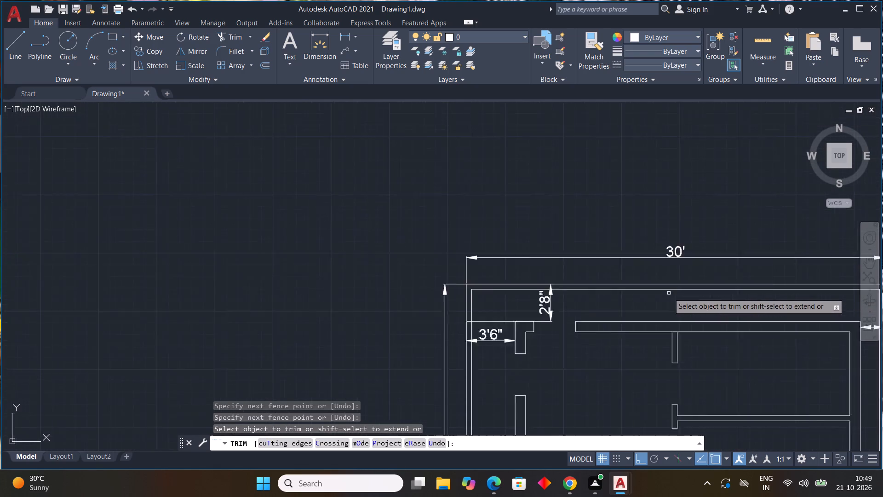
{"action": "scroll", "coordinate": [669, 293], "scroll_direction": "up", "scroll_amount": 1}
{"action": "left_click", "coordinate": [680, 355]}
{"action": "scroll", "coordinate": [730, 380], "scroll_direction": "down", "scroll_amount": 3}
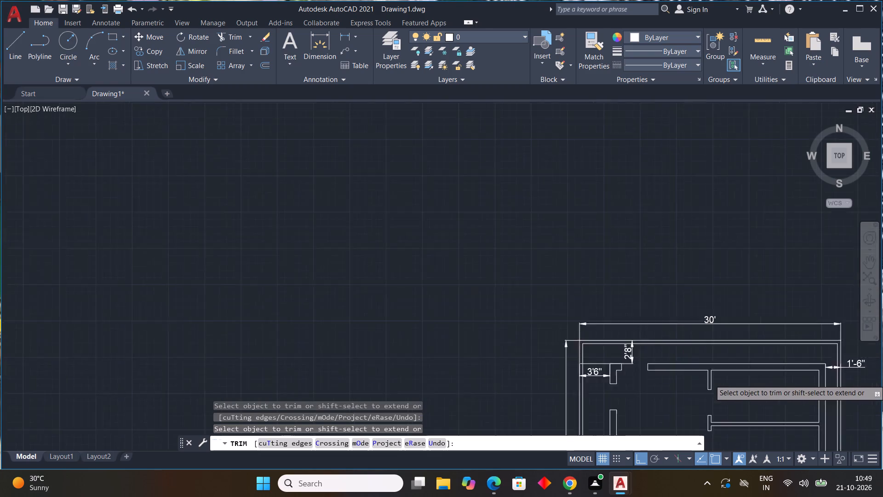
{"action": "scroll", "coordinate": [764, 405], "scroll_direction": "up", "scroll_amount": 1}
{"action": "middle_click_drag", "start_coordinate": [764, 405], "coordinate": [649, 311]}
{"action": "middle_click_drag", "start_coordinate": [658, 374], "coordinate": [637, 345]}
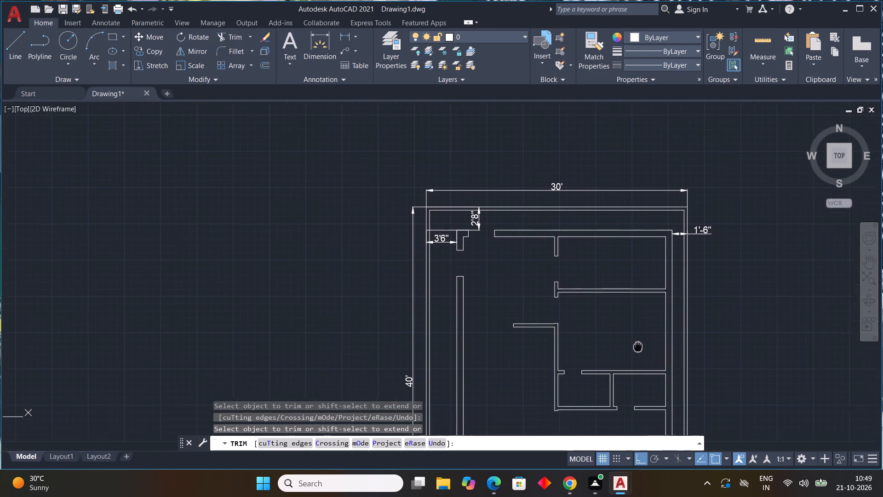
{"action": "middle_click_drag", "start_coordinate": [637, 345], "coordinate": [542, 284]}
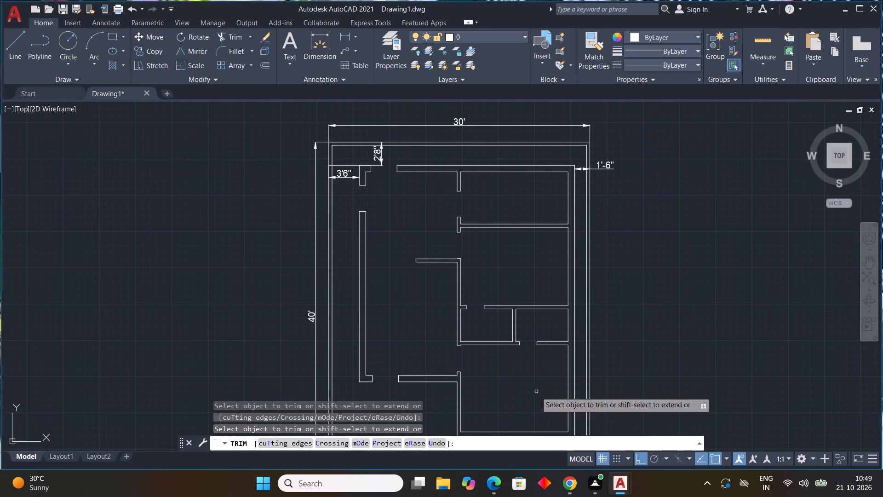
{"action": "middle_click_drag", "start_coordinate": [507, 384], "coordinate": [489, 296]}
{"action": "scroll", "coordinate": [505, 373], "scroll_direction": "up", "scroll_amount": 1}
{"action": "scroll", "coordinate": [489, 295], "scroll_direction": "down", "scroll_amount": 2}
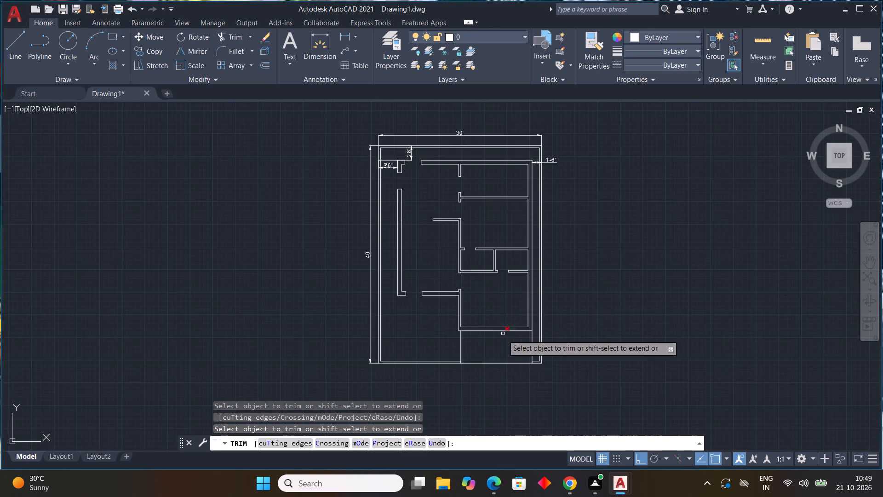
{"action": "key", "text": "Escape"}
{"action": "key", "text": "Escape"}
{"action": "key", "text": "Escape"}
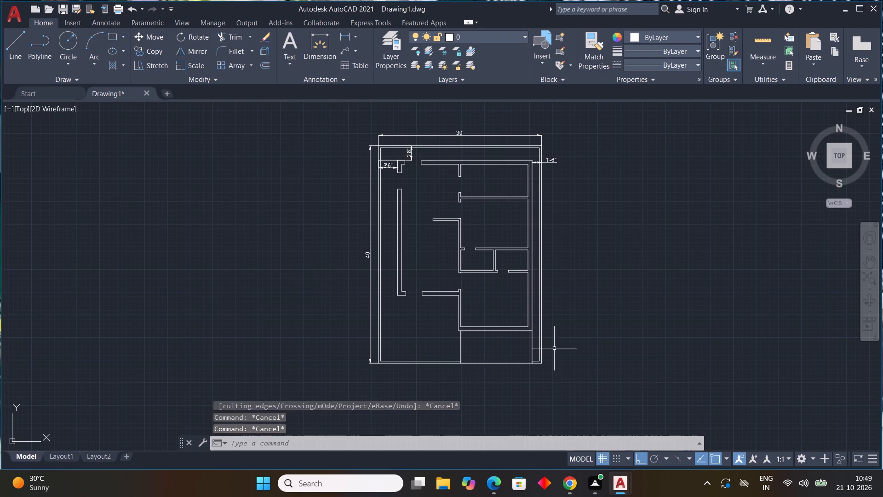
{"action": "key", "text": "Escape"}
{"action": "key", "text": "Escape"}
Offset the stair bay's east line 3' to the west to mark the landing edge.
{"action": "type", "text": "OF"}
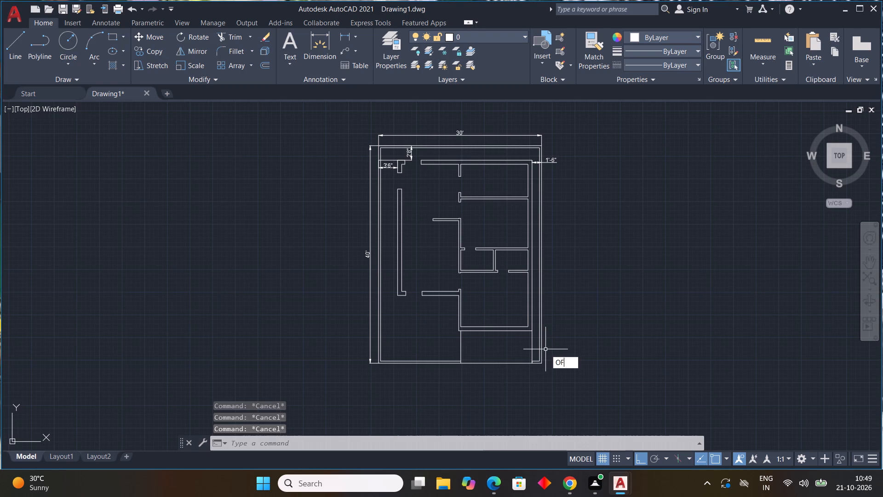
{"action": "key", "text": "f"}
{"action": "key", "text": "space"}
{"action": "type", "text": "3'"}
{"action": "key", "text": "Return"}
{"action": "scroll", "coordinate": [542, 345], "scroll_direction": "up", "scroll_amount": 3}
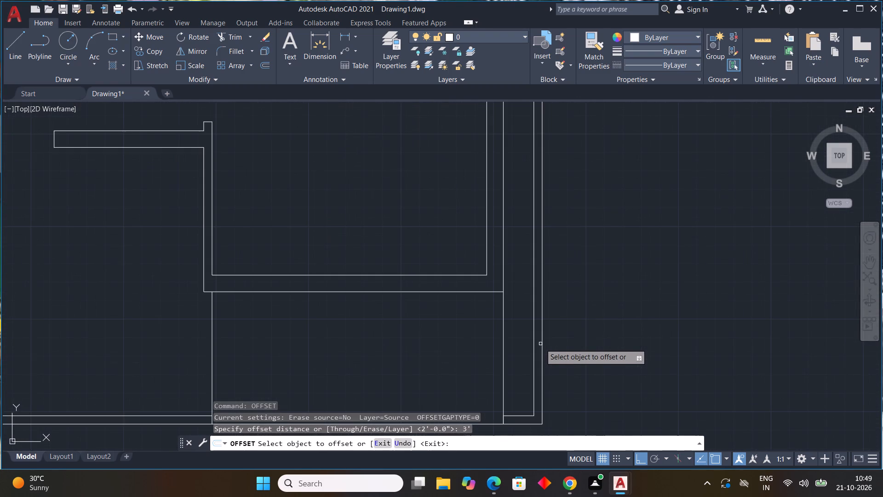
{"action": "middle_click_drag", "start_coordinate": [513, 327], "coordinate": [556, 240]}
{"action": "left_click", "coordinate": [545, 252]}
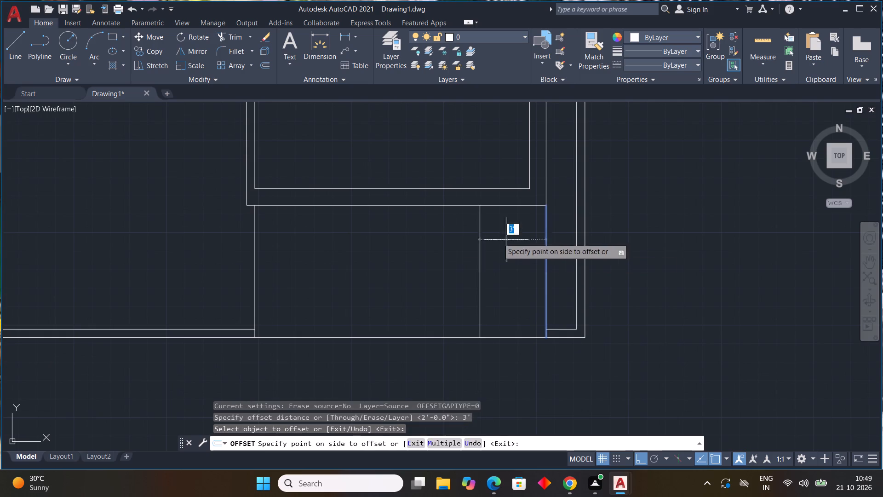
{"action": "left_click", "coordinate": [456, 239]}
{"action": "key", "text": "Escape"}
Offset the landing edge line westward repeatedly at 1' spacing to make nine stair tread lines.
{"action": "key", "text": "space"}
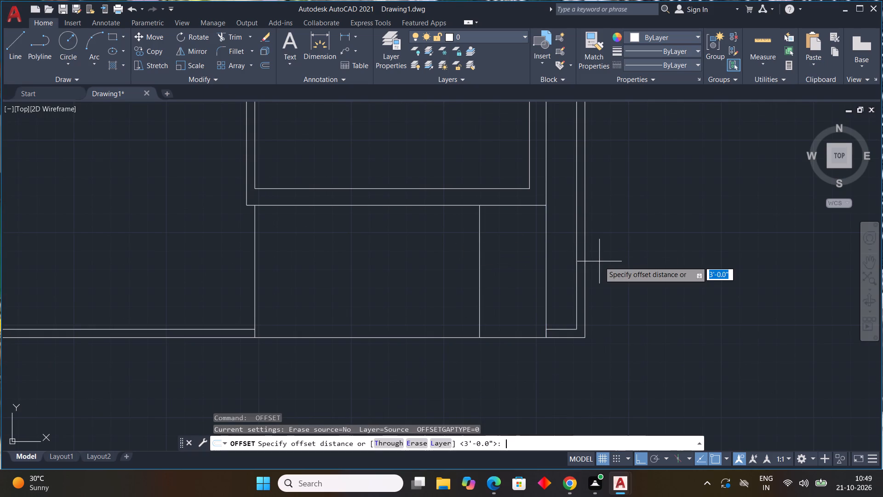
{"action": "key", "text": "1"}
{"action": "key", "text": "apostrophe"}
{"action": "key", "text": "Return"}
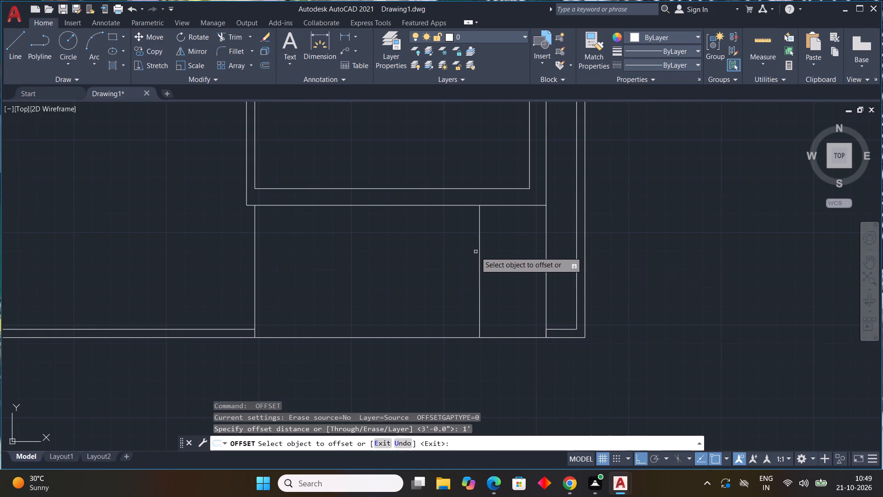
{"action": "left_click", "coordinate": [479, 251]}
{"action": "left_click", "coordinate": [447, 244]}
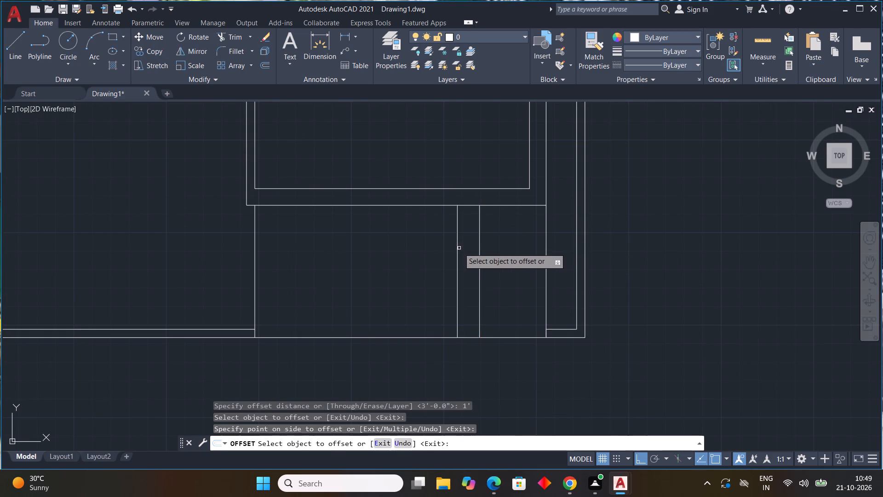
{"action": "left_click", "coordinate": [459, 248]}
{"action": "left_click", "coordinate": [430, 242]}
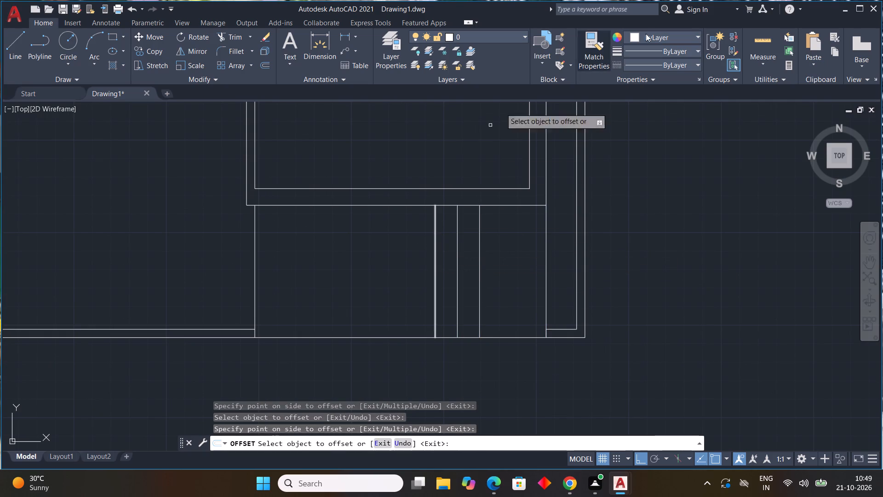
{"action": "left_click_drag", "start_coordinate": [436, 256], "coordinate": [424, 253]}
{"action": "left_click", "coordinate": [367, 239]}
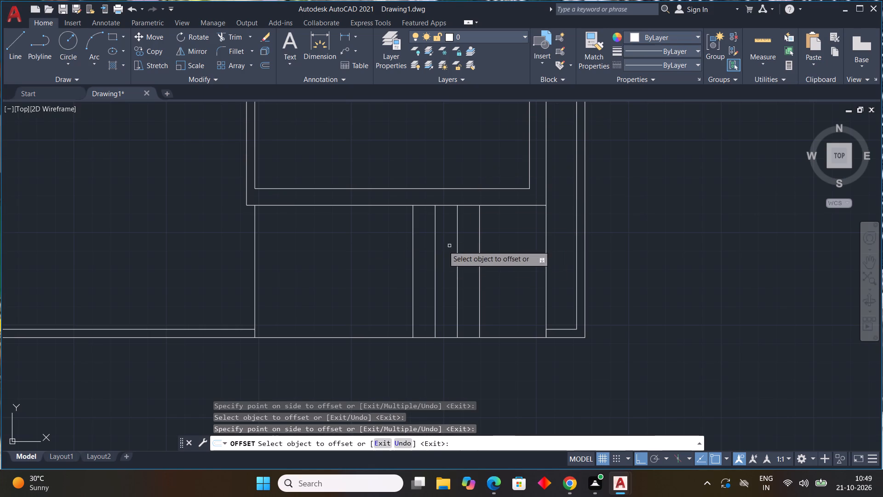
{"action": "left_click_drag", "start_coordinate": [414, 249], "coordinate": [396, 245]}
{"action": "left_click_drag", "start_coordinate": [358, 236], "coordinate": [373, 240]}
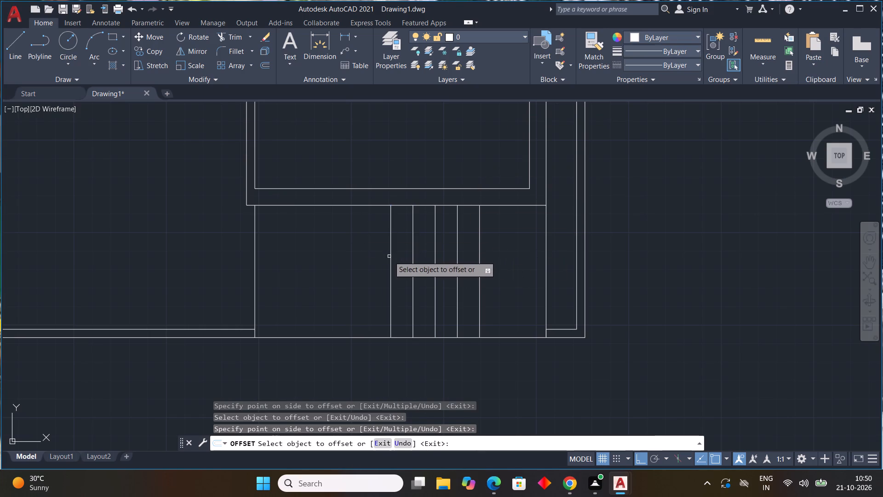
{"action": "left_click_drag", "start_coordinate": [389, 256], "coordinate": [373, 254]}
{"action": "left_click_drag", "start_coordinate": [348, 246], "coordinate": [356, 248]}
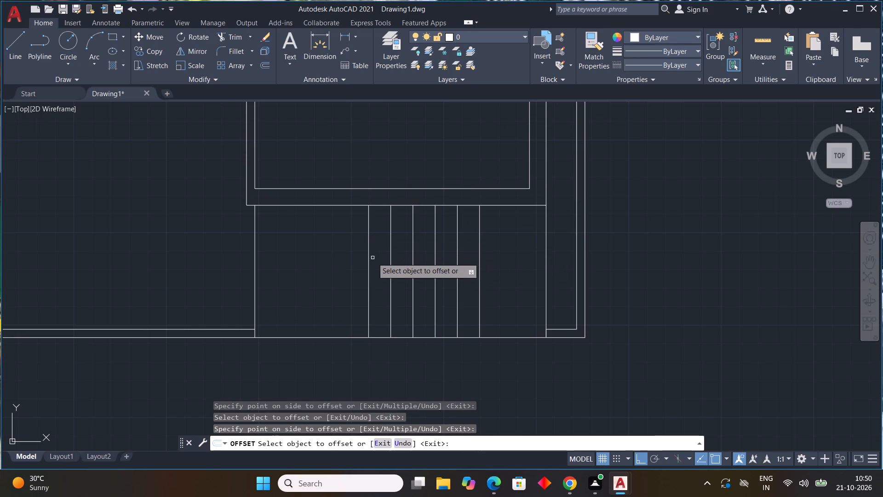
{"action": "left_click_drag", "start_coordinate": [370, 259], "coordinate": [362, 256]}
{"action": "left_click_drag", "start_coordinate": [331, 248], "coordinate": [337, 250]}
{"action": "left_click_drag", "start_coordinate": [345, 256], "coordinate": [327, 253]}
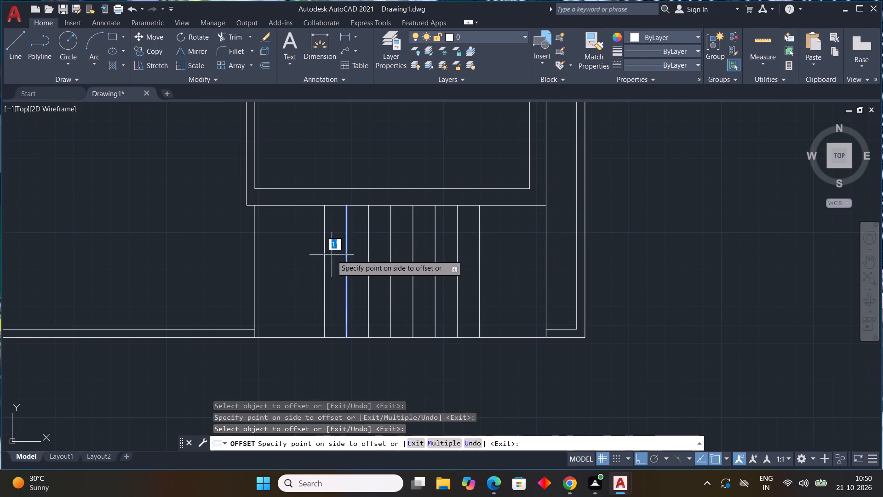
{"action": "left_click_drag", "start_coordinate": [327, 253], "coordinate": [332, 255]}
{"action": "left_click", "coordinate": [302, 246]}
{"action": "left_click_drag", "start_coordinate": [324, 251], "coordinate": [306, 247]}
{"action": "left_click", "coordinate": [295, 243]}
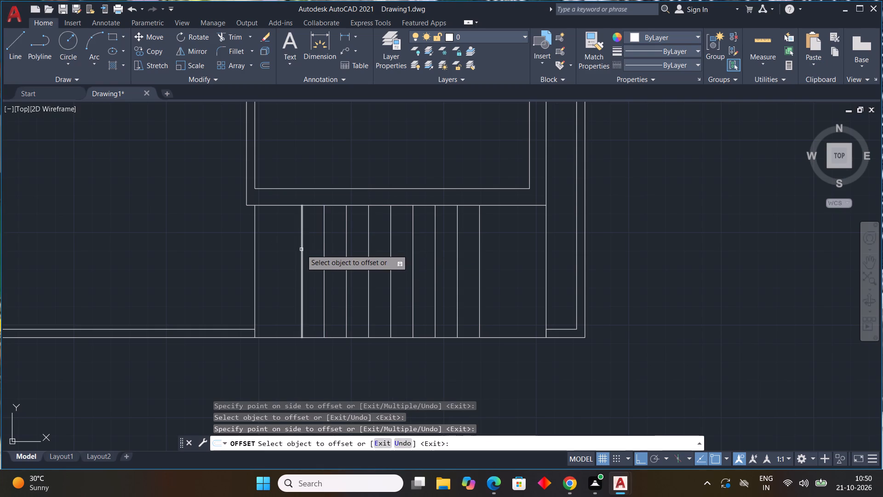
{"action": "left_click", "coordinate": [301, 249]}
{"action": "left_click", "coordinate": [292, 248]}
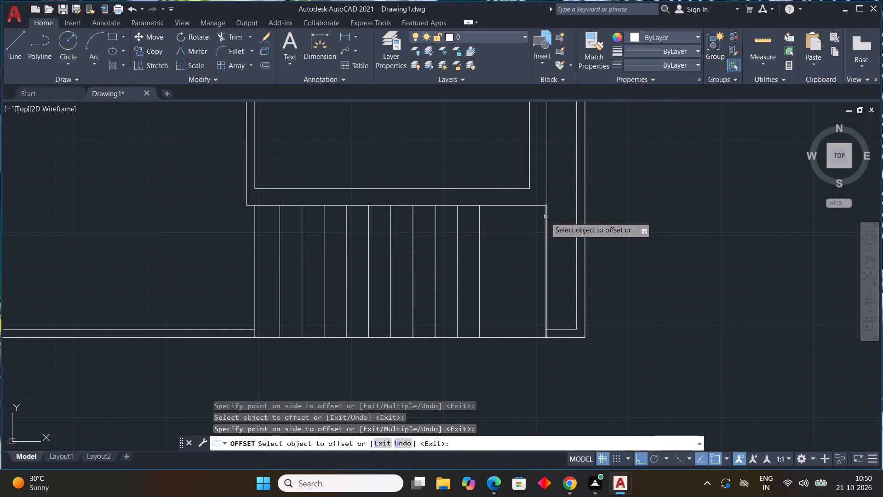
{"action": "key", "text": "Escape"}
{"action": "key", "text": "Escape"}
{"action": "key", "text": "Escape"}
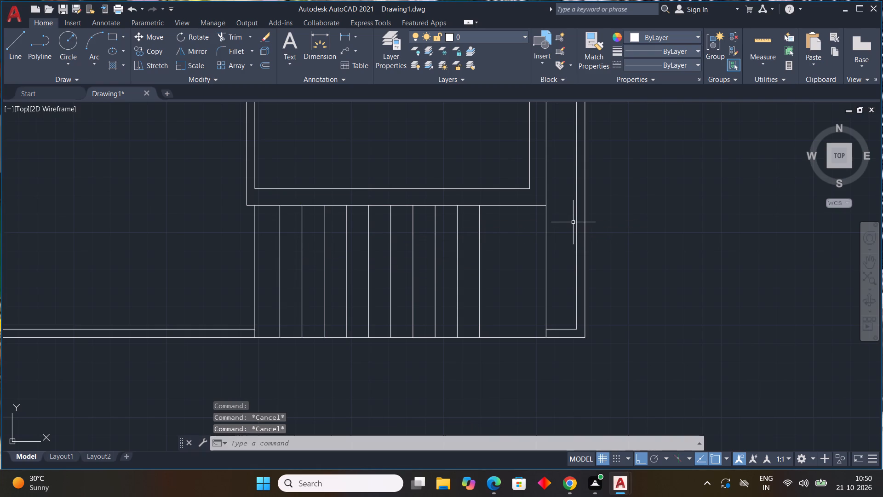
Draw a horizontal line across the middle of the treads from the landing edge to the stair's west edge.
{"action": "type", "text": "L"}
{"action": "key", "text": "space"}
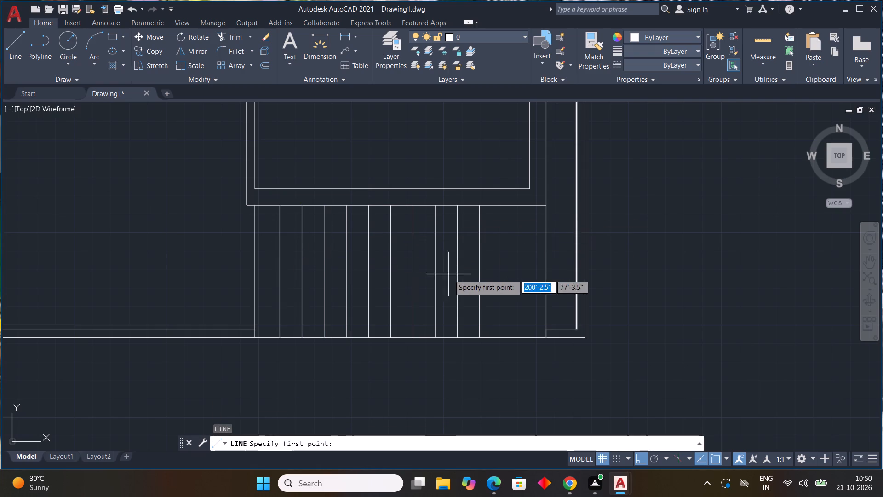
{"action": "left_click_drag", "start_coordinate": [480, 270], "coordinate": [457, 269]}
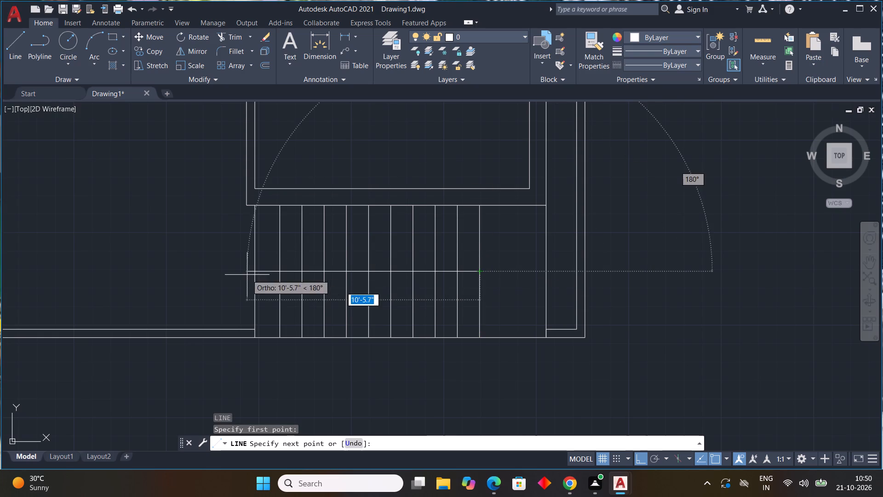
{"action": "left_click", "coordinate": [257, 272]}
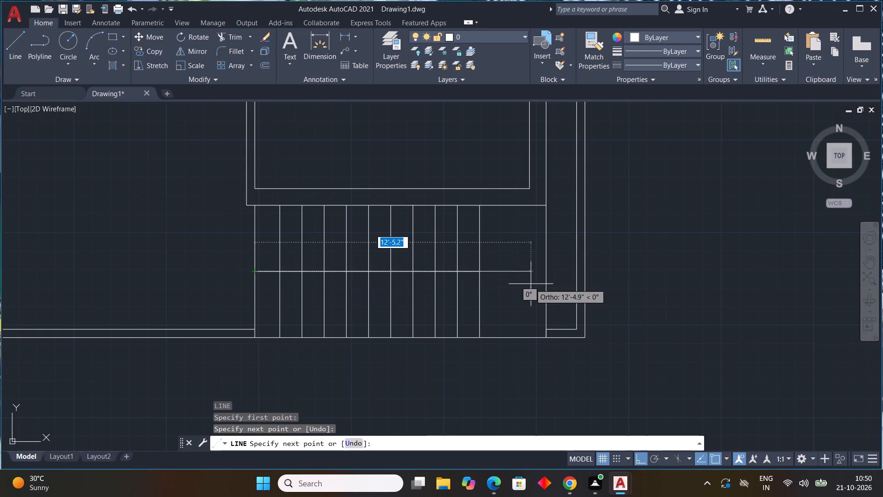
{"action": "key", "text": "Escape"}
Draw the stair direction line east through the south flight, about 2'-8" north across the landing, and west to the north flight's fifth tread line.
{"action": "key", "text": "l"}
{"action": "key", "text": "space"}
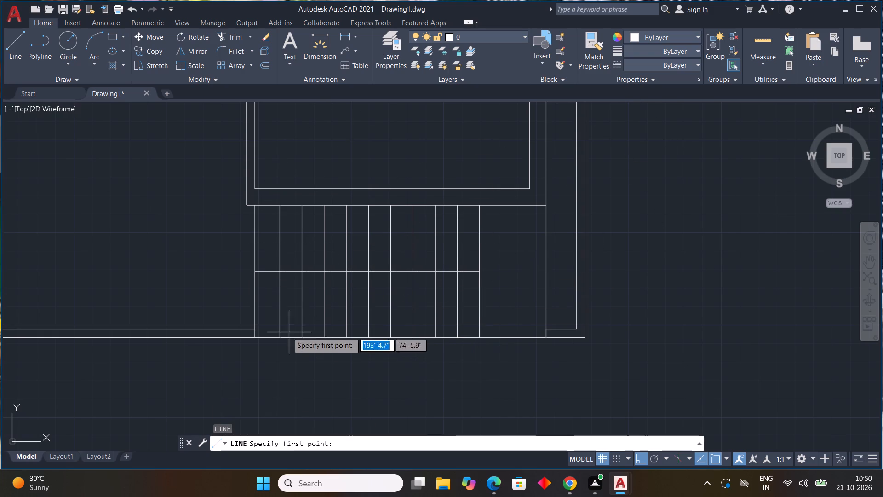
{"action": "left_click", "coordinate": [254, 303]}
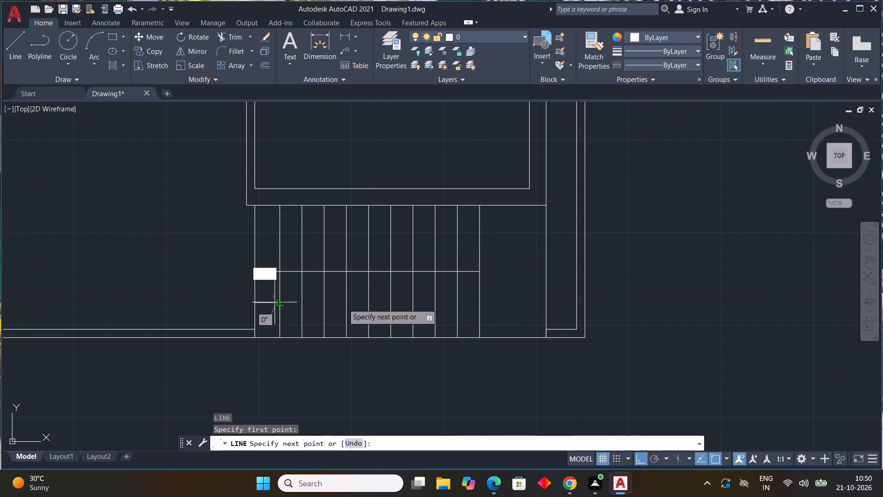
{"action": "left_click", "coordinate": [504, 302]}
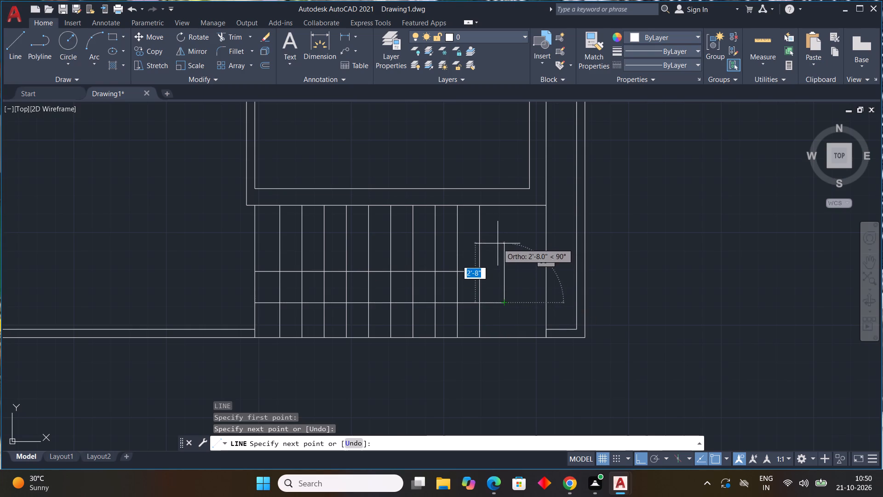
{"action": "left_click", "coordinate": [498, 243]}
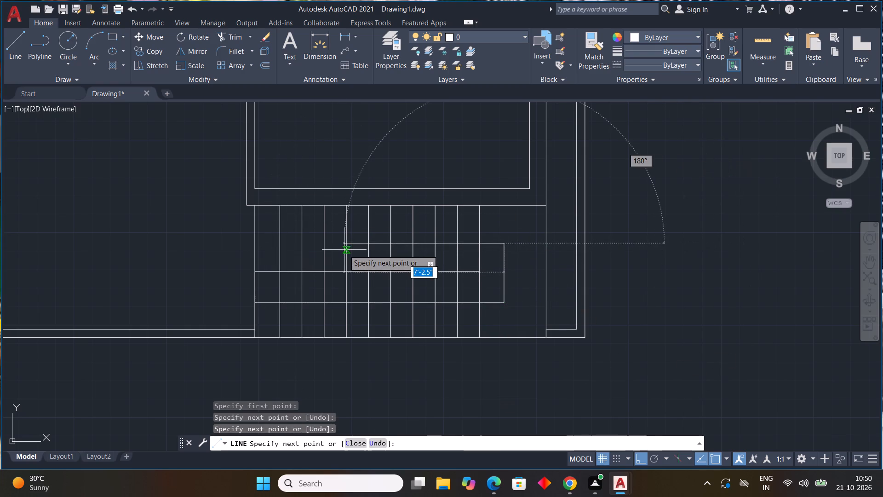
{"action": "scroll", "coordinate": [344, 250], "scroll_direction": "up", "scroll_amount": 2}
{"action": "scroll", "coordinate": [413, 249], "scroll_direction": "down", "scroll_amount": 1}
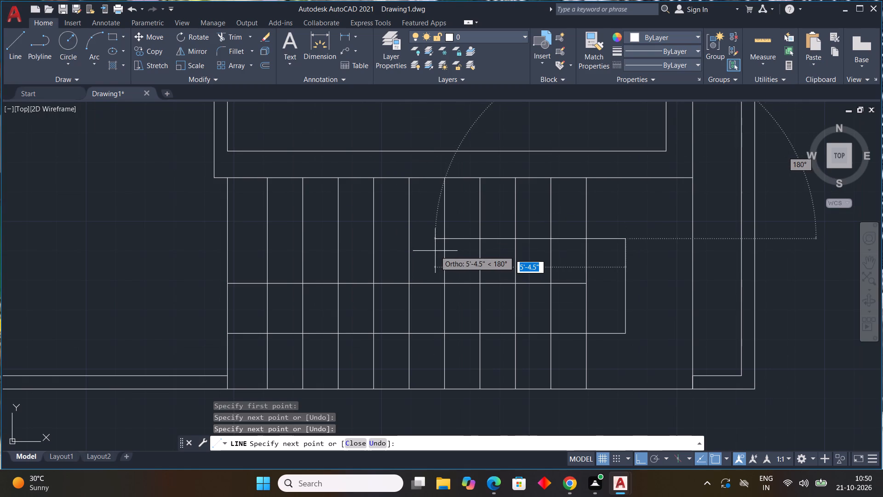
{"action": "left_click", "coordinate": [409, 239]}
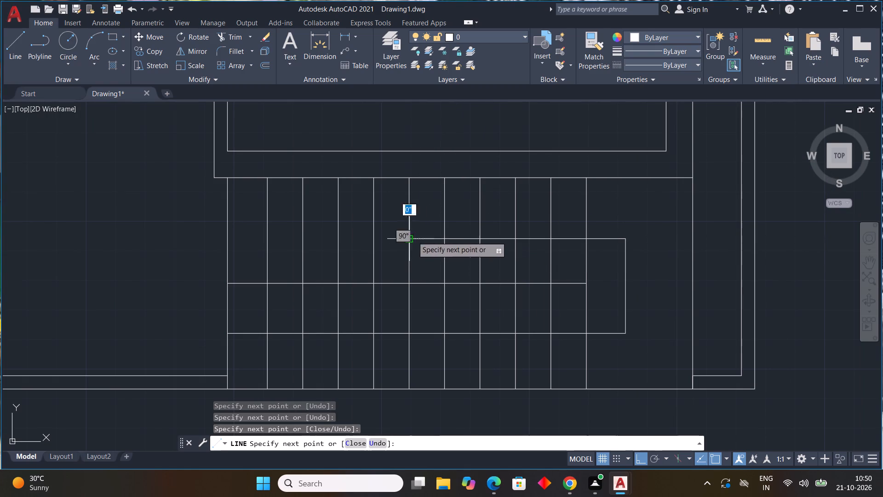
Turn ortho off and draw two slanted arrowhead strokes at the west end of the stair direction line.
{"action": "key", "text": "F8"}
{"action": "left_click", "coordinate": [436, 219]}
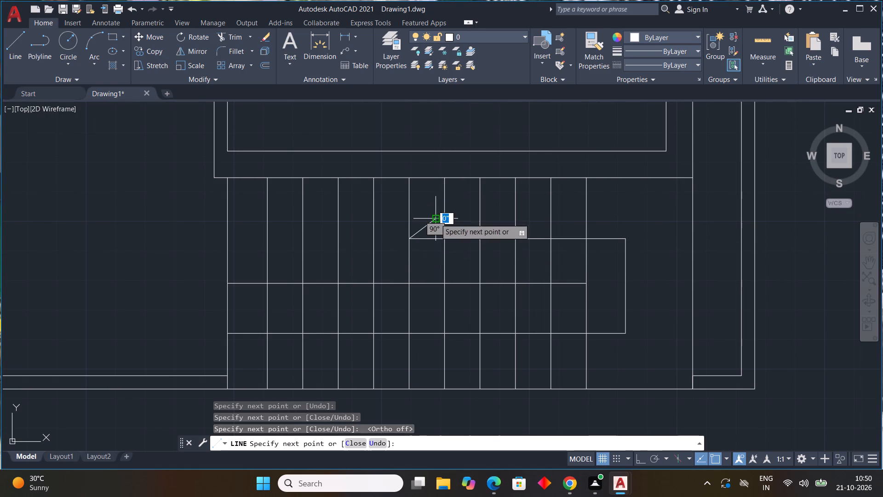
{"action": "key", "text": "Escape"}
{"action": "type", "text": "L"}
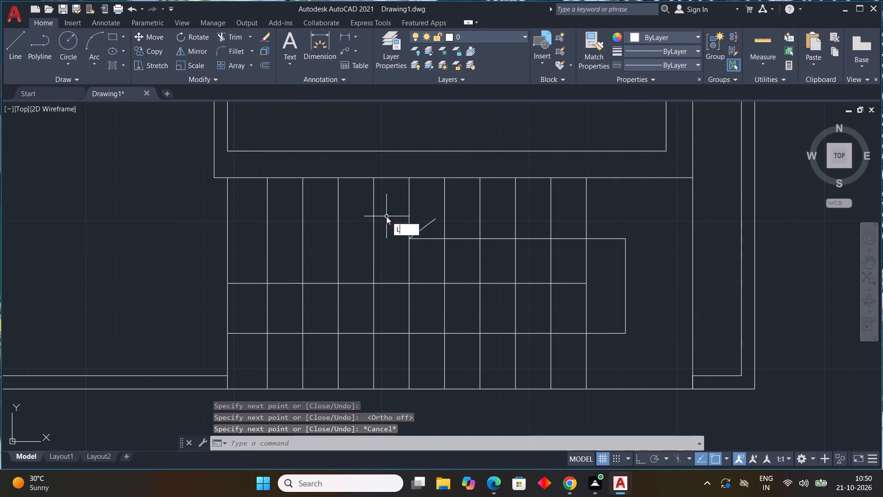
{"action": "key", "text": "space"}
{"action": "left_click", "coordinate": [409, 238]}
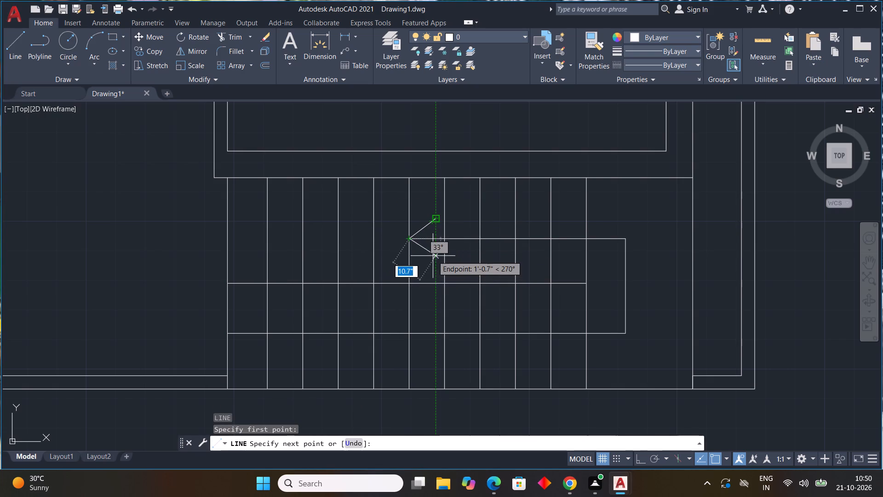
{"action": "left_click", "coordinate": [432, 258]}
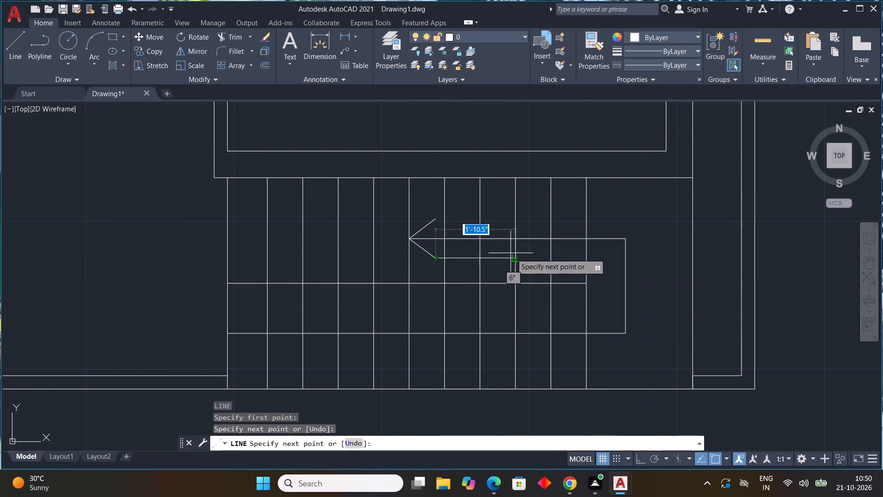
{"action": "key", "text": "Escape"}
Trim away the north flight's tread lines and west edge line west of the arrowhead.
{"action": "scroll", "coordinate": [565, 278], "scroll_direction": "down", "scroll_amount": 2}
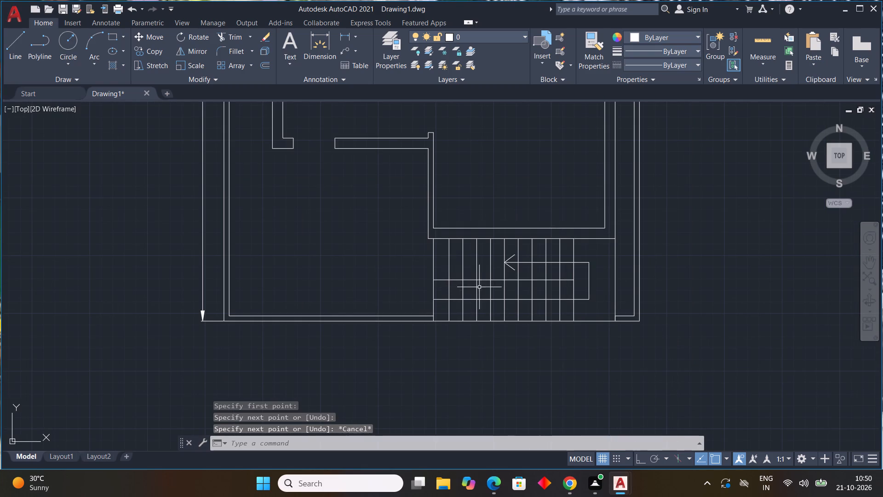
{"action": "type", "text": "TR"}
{"action": "key", "text": "space"}
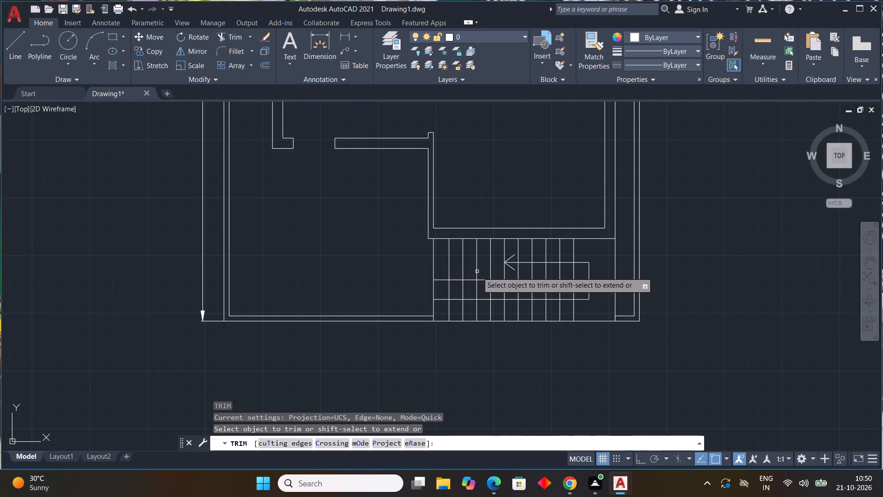
{"action": "left_click_drag", "start_coordinate": [494, 264], "coordinate": [413, 257]}
{"action": "scroll", "coordinate": [608, 305], "scroll_direction": "down", "scroll_amount": 1}
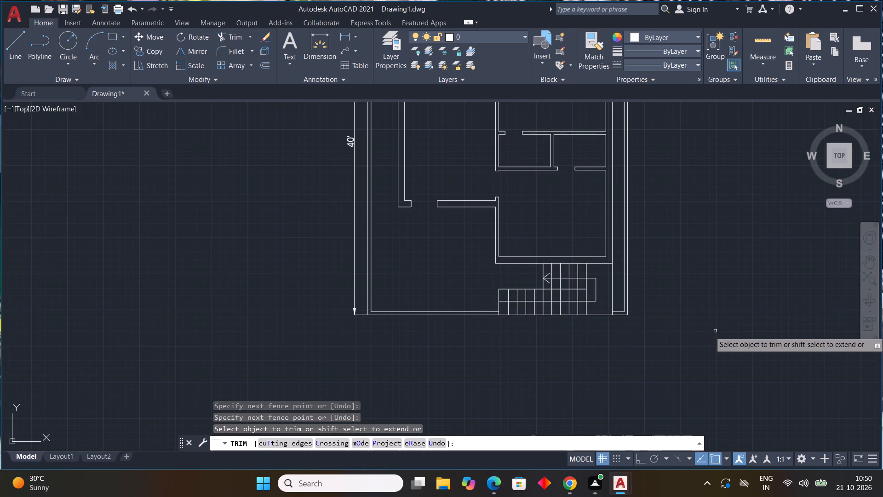
{"action": "key", "text": "Escape"}
{"action": "key", "text": "Escape"}
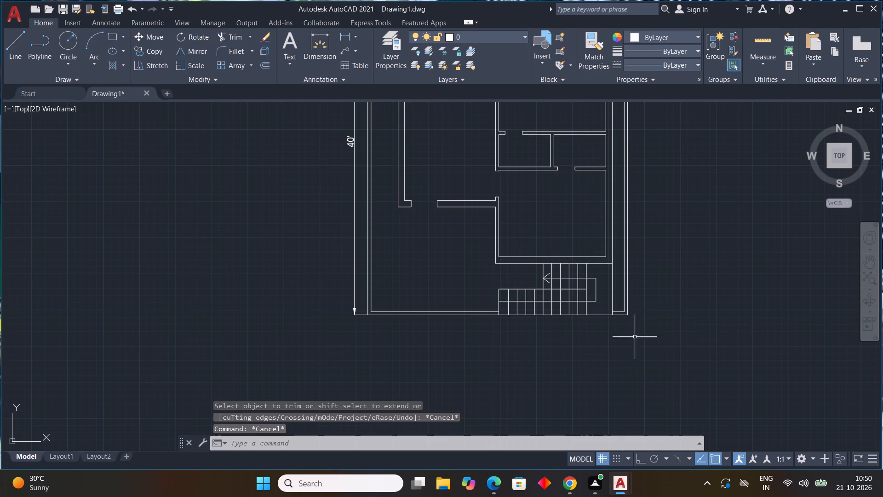
{"action": "key", "text": "Escape"}
Draw a short line across the thickness of the 4.5" south wall, just east of the inner southwest corner.
{"action": "middle_click_drag", "start_coordinate": [417, 320], "coordinate": [458, 269]}
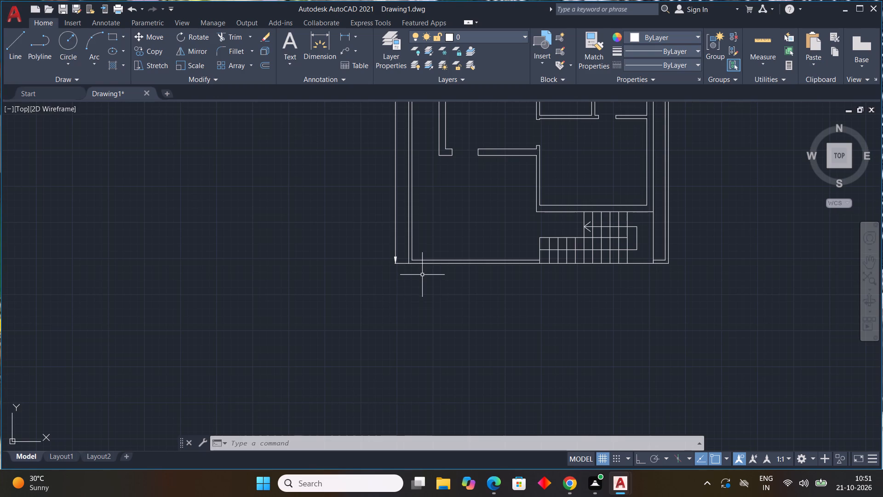
{"action": "scroll", "coordinate": [416, 264], "scroll_direction": "up", "scroll_amount": 1}
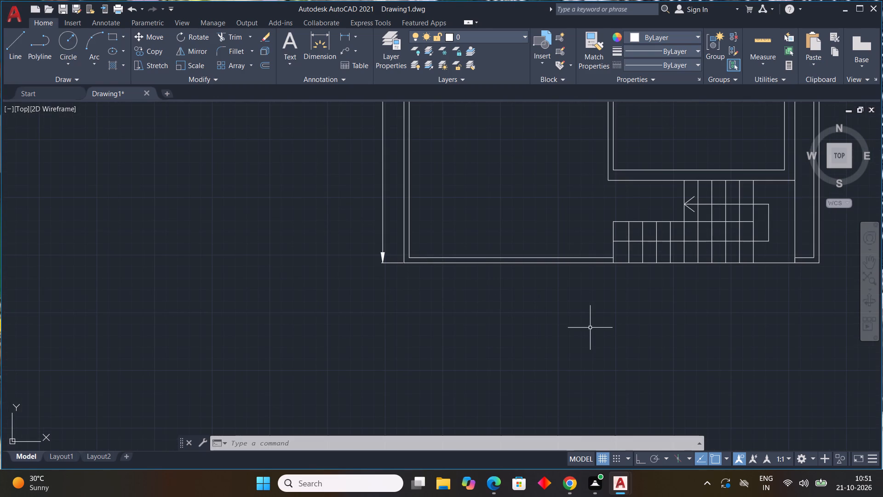
{"action": "type", "text": "L"}
{"action": "key", "text": "space"}
{"action": "scroll", "coordinate": [404, 247], "scroll_direction": "up", "scroll_amount": 1}
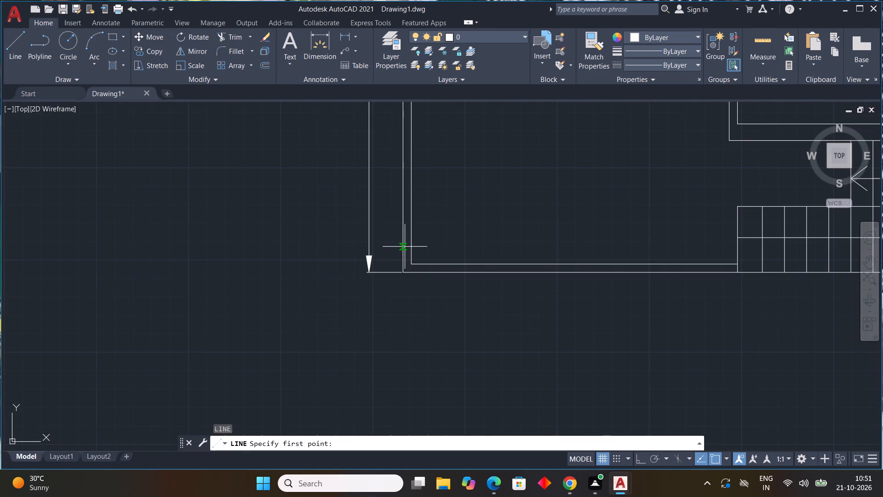
{"action": "scroll", "coordinate": [438, 255], "scroll_direction": "down", "scroll_amount": 1}
{"action": "scroll", "coordinate": [507, 256], "scroll_direction": "up", "scroll_amount": 1}
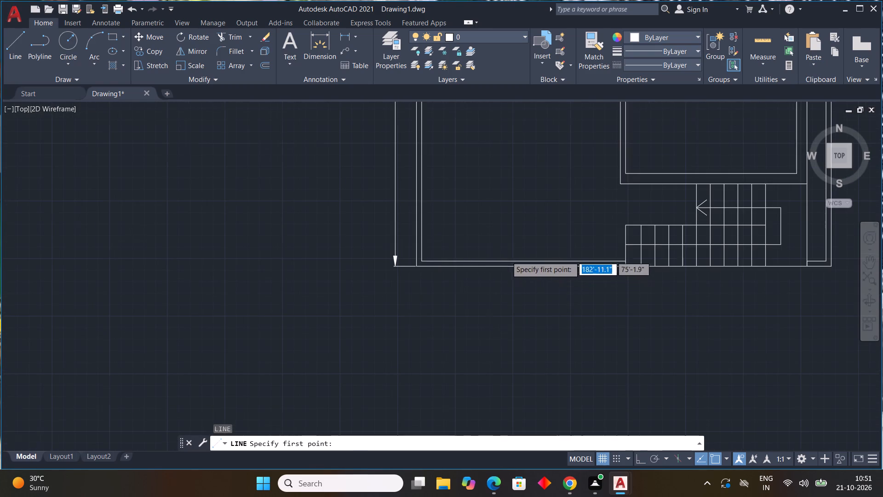
{"action": "scroll", "coordinate": [506, 256], "scroll_direction": "up", "scroll_amount": 1}
{"action": "scroll", "coordinate": [305, 266], "scroll_direction": "up", "scroll_amount": 2}
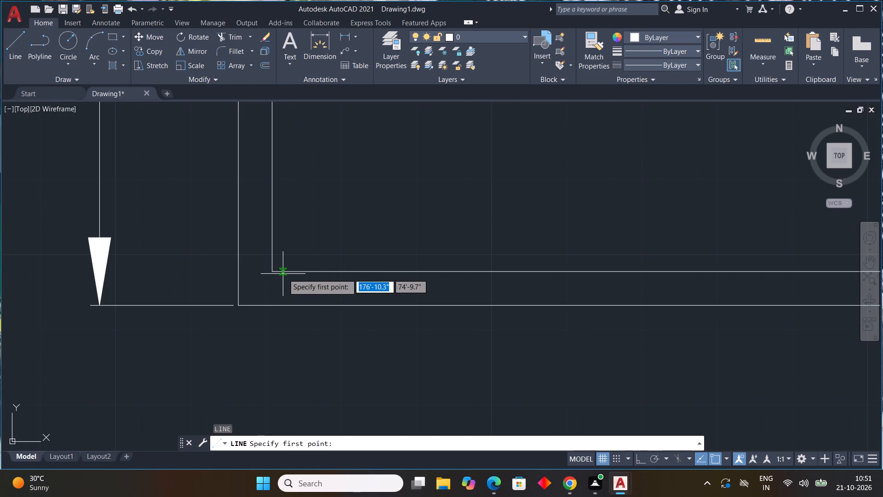
{"action": "left_click", "coordinate": [282, 272]}
{"action": "left_click", "coordinate": [281, 303]}
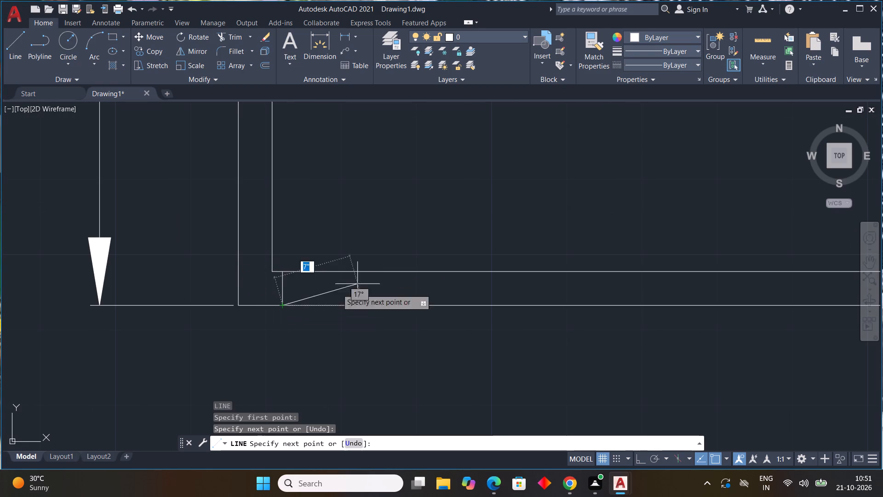
{"action": "key", "text": "grave"}
{"action": "scroll", "coordinate": [529, 295], "scroll_direction": "down", "scroll_amount": 1}
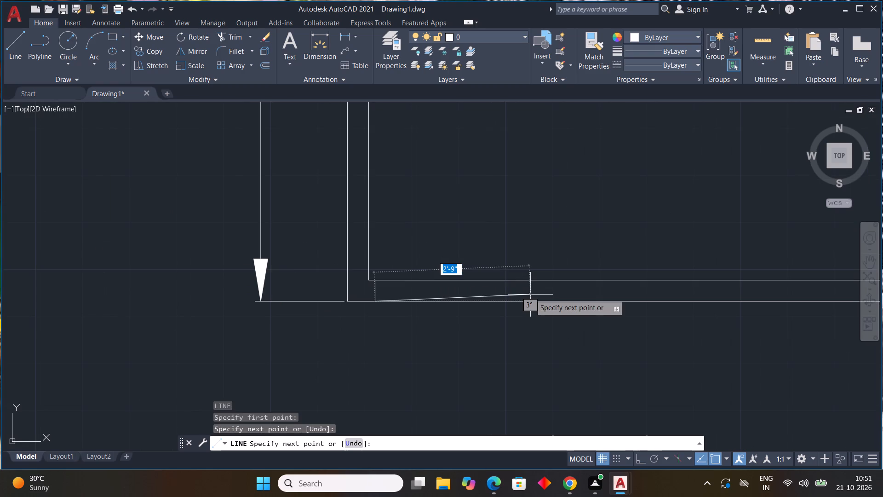
{"action": "key", "text": "Escape"}
Draw two lines about 1.6" apart across the thickness of the south wall, a short distance west of the staircase.
{"action": "scroll", "coordinate": [421, 302], "scroll_direction": "up", "scroll_amount": 2}
{"action": "scroll", "coordinate": [430, 301], "scroll_direction": "down", "scroll_amount": 2}
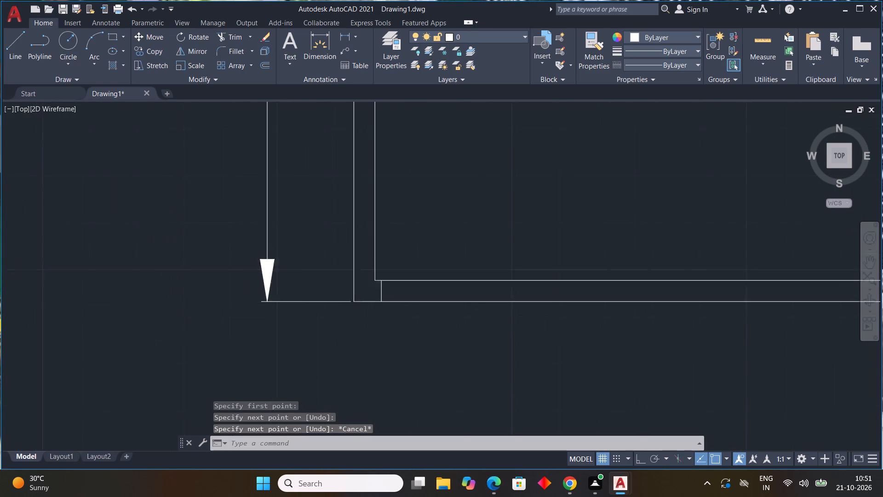
{"action": "scroll", "coordinate": [430, 301], "scroll_direction": "down", "scroll_amount": 2}
{"action": "middle_click_drag", "start_coordinate": [614, 345], "coordinate": [542, 341]}
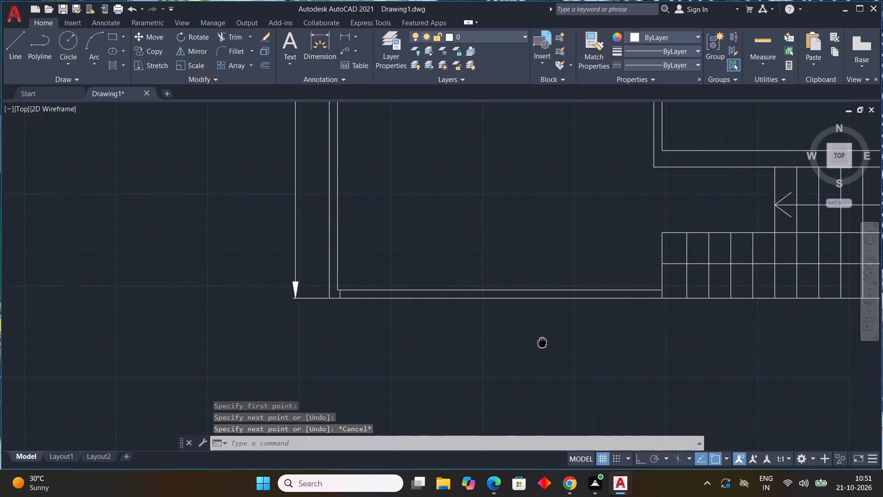
{"action": "middle_click_drag", "start_coordinate": [542, 341], "coordinate": [544, 339]}
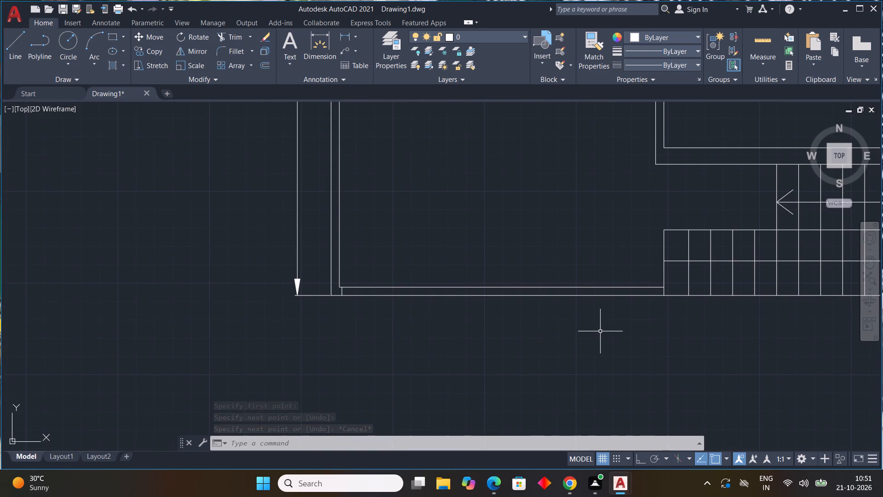
{"action": "type", "text": "L"}
{"action": "key", "text": "space"}
{"action": "scroll", "coordinate": [613, 289], "scroll_direction": "up", "scroll_amount": 1}
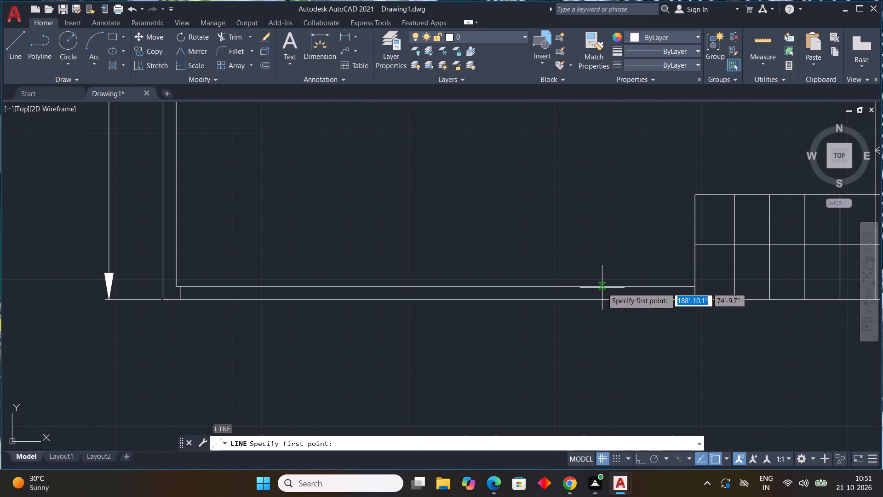
{"action": "left_click", "coordinate": [602, 288]}
{"action": "left_click", "coordinate": [602, 299]}
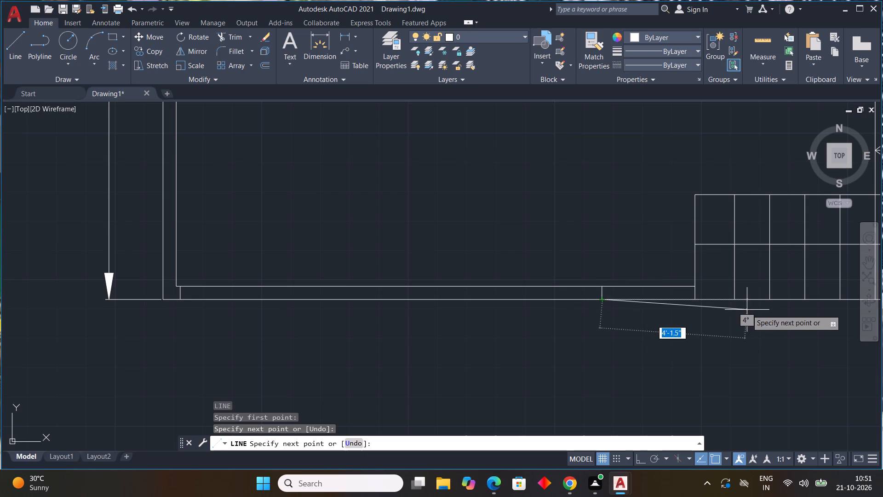
{"action": "key", "text": "Escape"}
{"action": "key", "text": "space"}
{"action": "scroll", "coordinate": [596, 289], "scroll_direction": "up", "scroll_amount": 2}
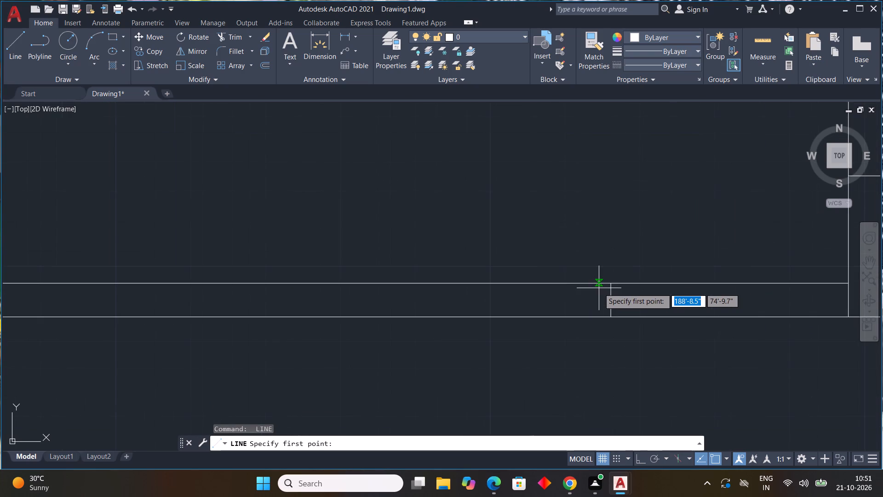
{"action": "left_click", "coordinate": [598, 284]}
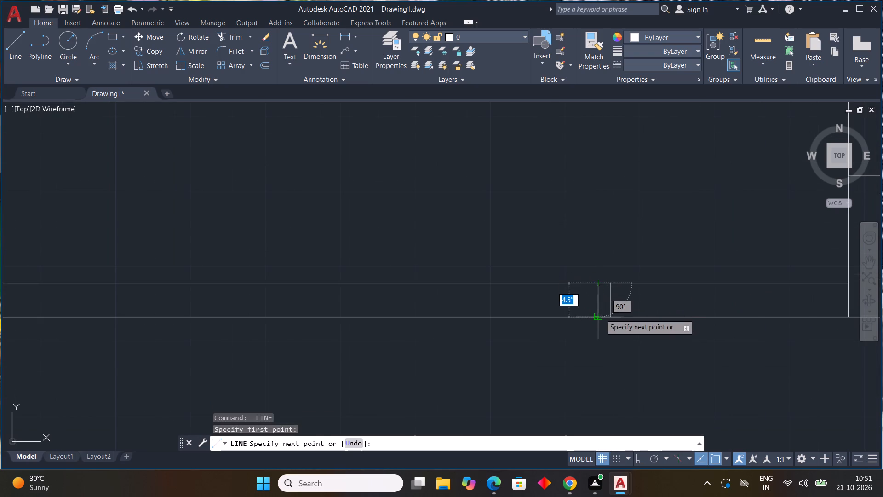
{"action": "left_click", "coordinate": [601, 314]}
{"action": "key", "text": "Escape"}
Draw two closely spaced lines across the south wall's thickness, between the southwest corner line and the pair near the staircase.
{"action": "key", "text": "space"}
{"action": "scroll", "coordinate": [642, 306], "scroll_direction": "down", "scroll_amount": 3}
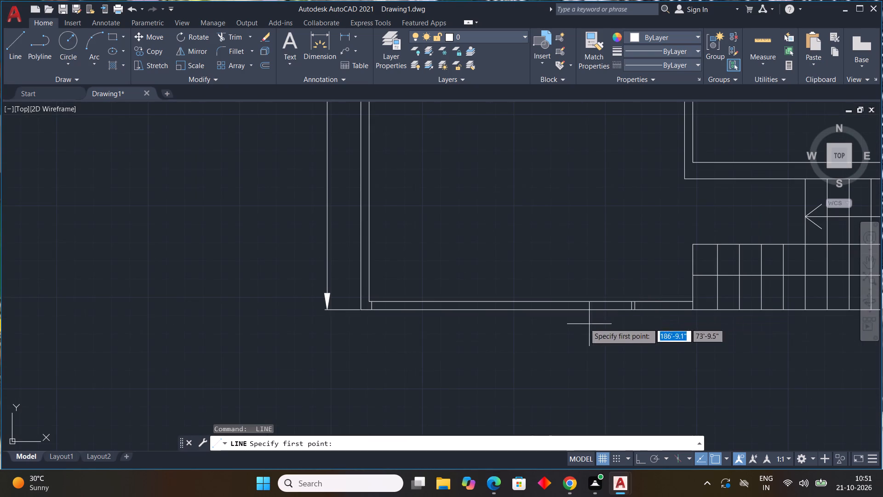
{"action": "scroll", "coordinate": [509, 304], "scroll_direction": "up", "scroll_amount": 1}
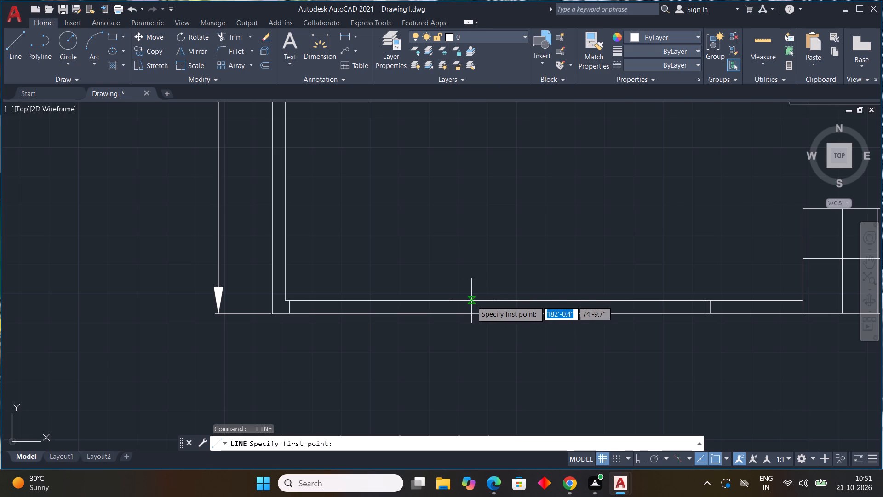
{"action": "left_click", "coordinate": [472, 301]}
{"action": "left_click", "coordinate": [474, 314]}
{"action": "key", "text": "Escape"}
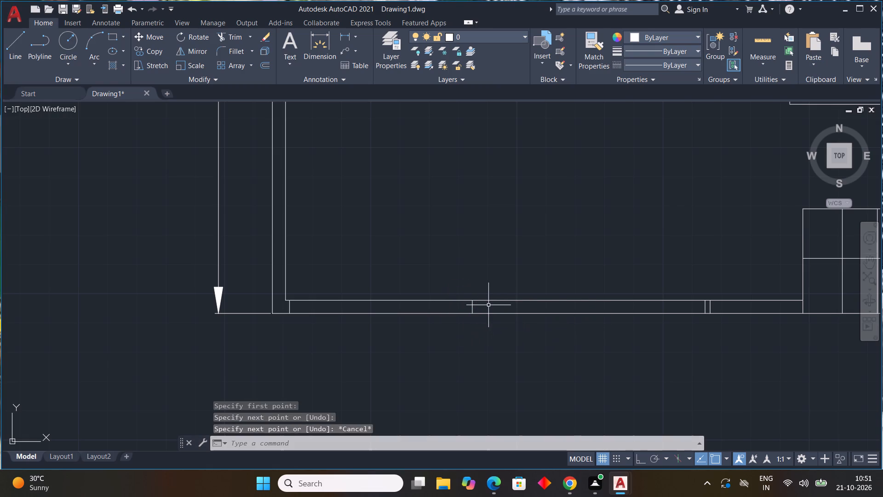
{"action": "key", "text": "space"}
{"action": "scroll", "coordinate": [477, 303], "scroll_direction": "up", "scroll_amount": 3}
{"action": "left_click", "coordinate": [464, 297]}
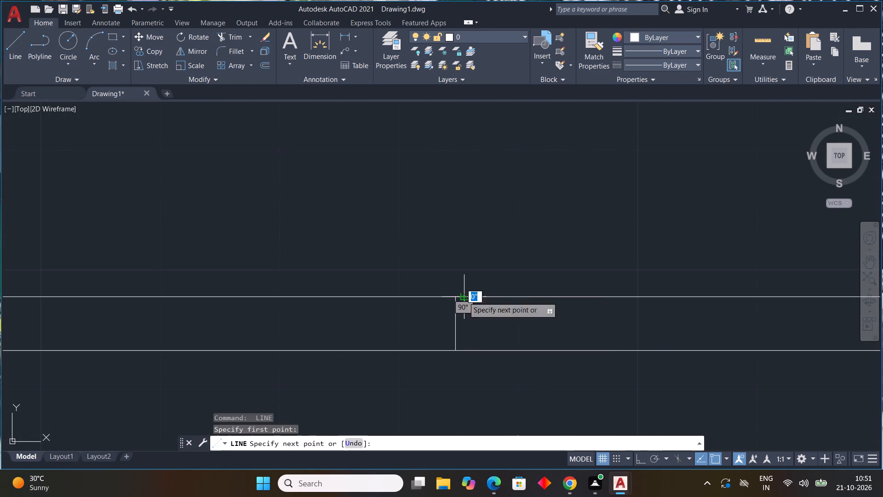
{"action": "left_click", "coordinate": [463, 351]}
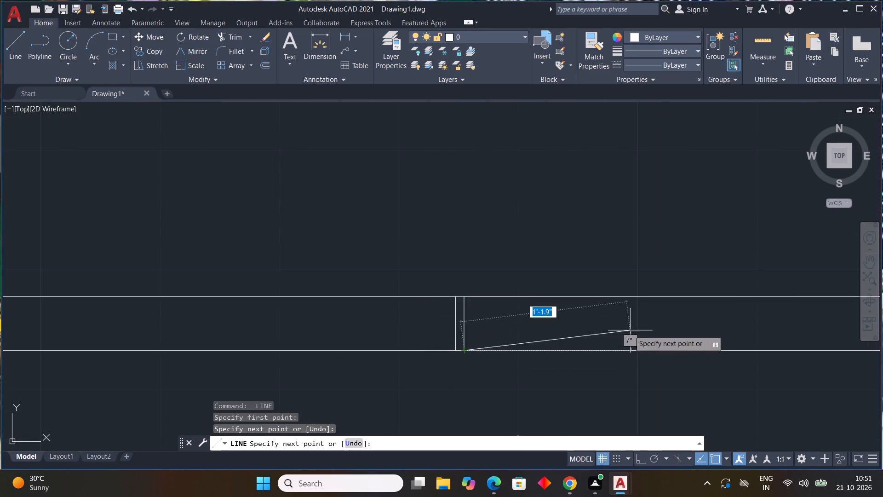
{"action": "key", "text": "Escape"}
Add the multiline text "G A T E", with spaced letters, just north of the south wall section between the two line pairs.
{"action": "scroll", "coordinate": [631, 336], "scroll_direction": "down", "scroll_amount": 3}
{"action": "scroll", "coordinate": [676, 359], "scroll_direction": "down", "scroll_amount": 2}
{"action": "middle_click_drag", "start_coordinate": [720, 381], "coordinate": [668, 378]}
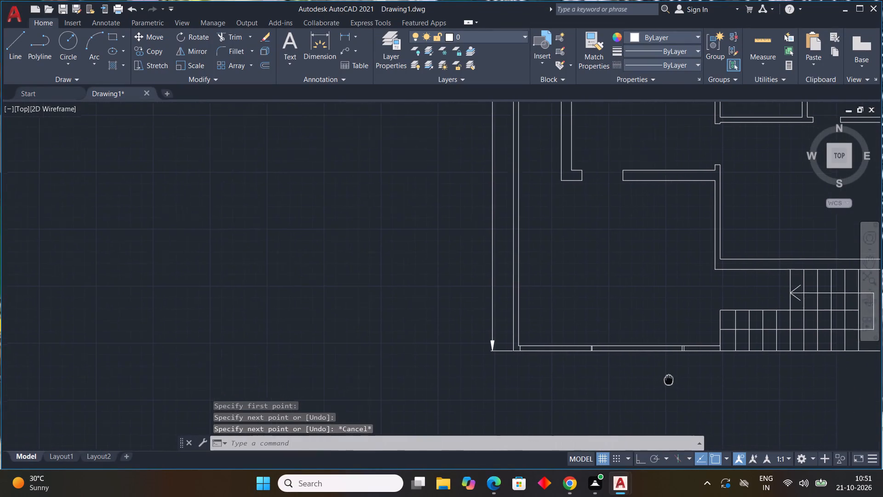
{"action": "middle_click_drag", "start_coordinate": [666, 377], "coordinate": [662, 371]}
{"action": "middle_click_drag", "start_coordinate": [668, 378], "coordinate": [667, 378]}
{"action": "left_click", "coordinate": [292, 42]}
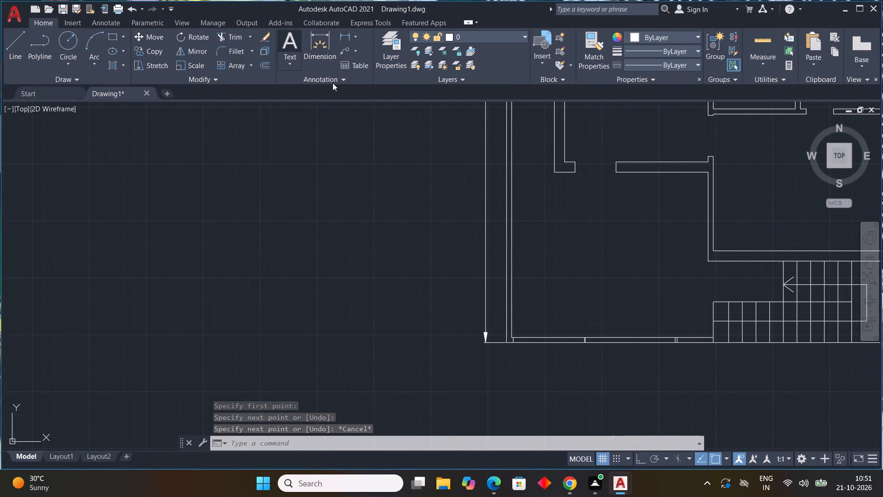
{"action": "left_click", "coordinate": [582, 302]}
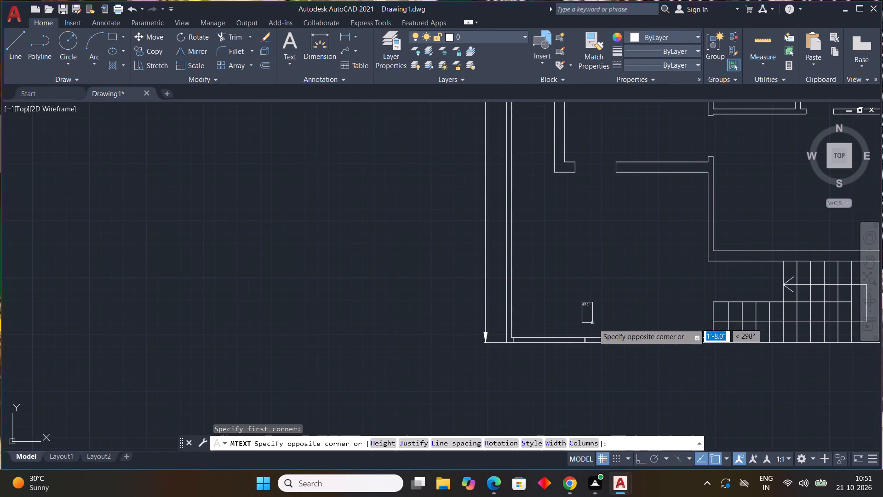
{"action": "left_click", "coordinate": [675, 320]}
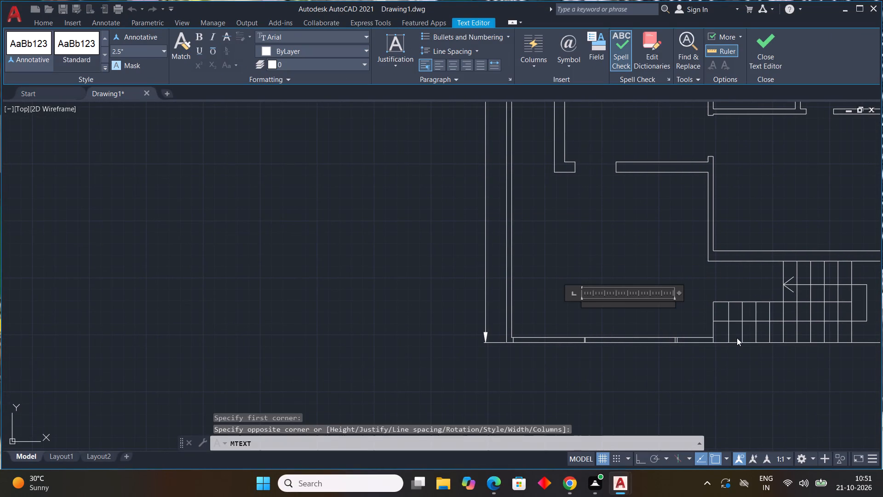
{"action": "type", "text": "G"}
{"action": "key", "text": "space"}
{"action": "key", "text": "space"}
{"action": "key", "text": "space"}
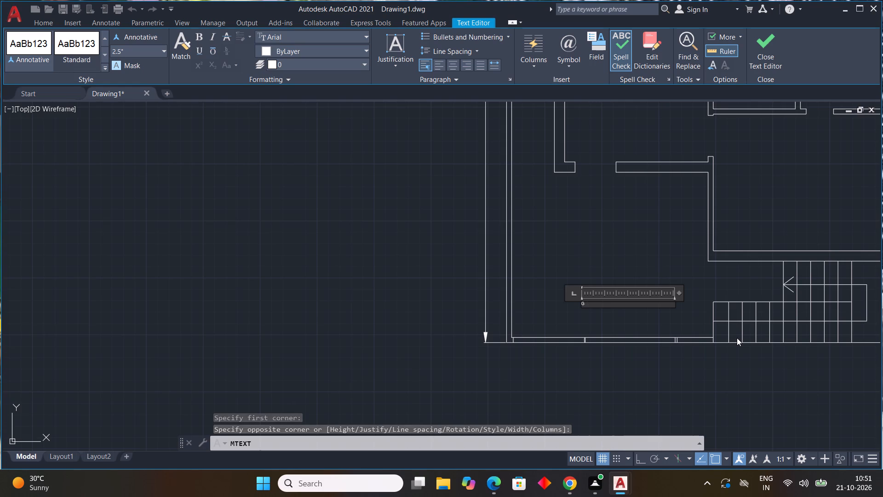
{"action": "type", "text": "A"}
{"action": "key", "text": "space"}
{"action": "key", "text": "space"}
{"action": "key", "text": "space"}
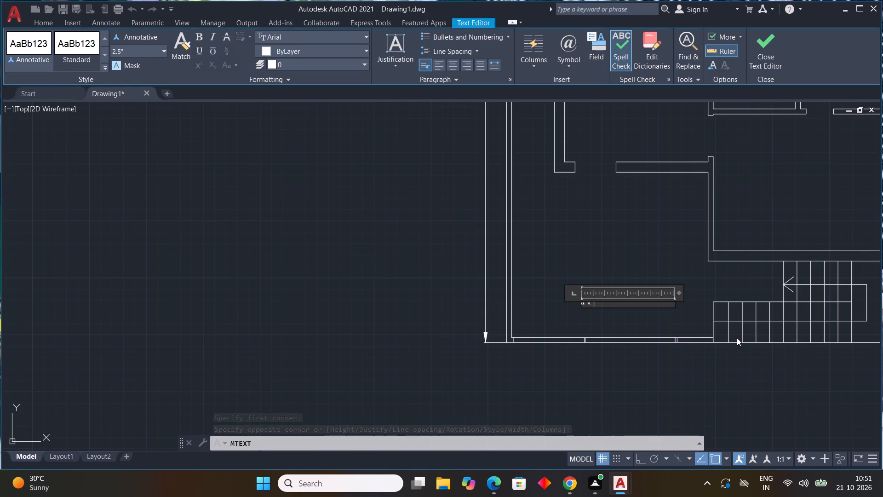
{"action": "key", "text": "t"}
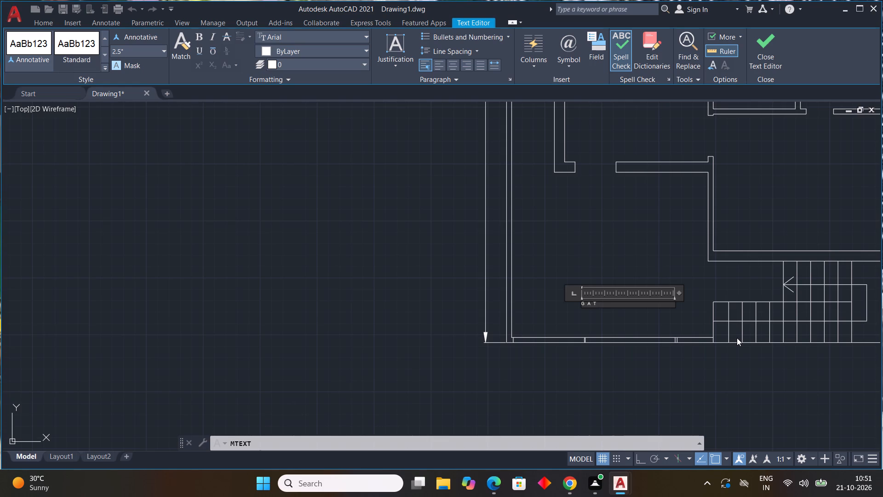
{"action": "key", "text": "space"}
{"action": "key", "text": "space"}
{"action": "key", "text": "e"}
{"action": "left_click", "coordinate": [649, 316]}
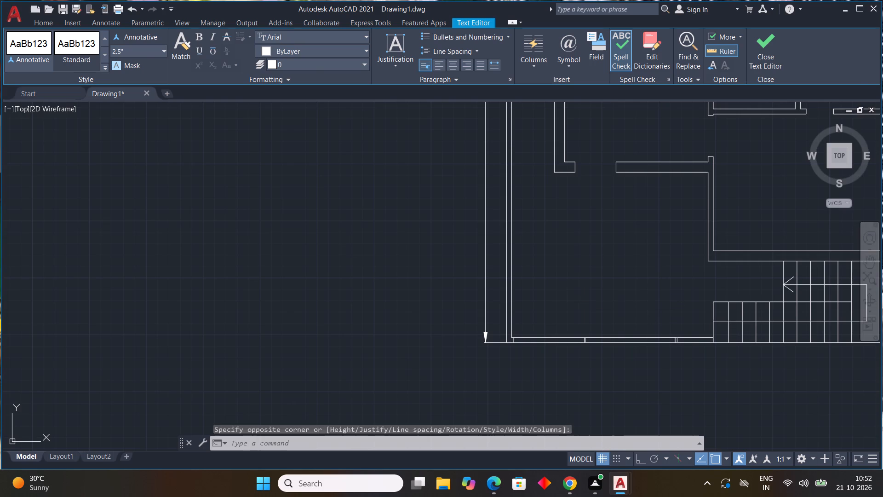
Open the properties of the GATE text and set its text height to 1'.
{"action": "left_click", "coordinate": [586, 305]}
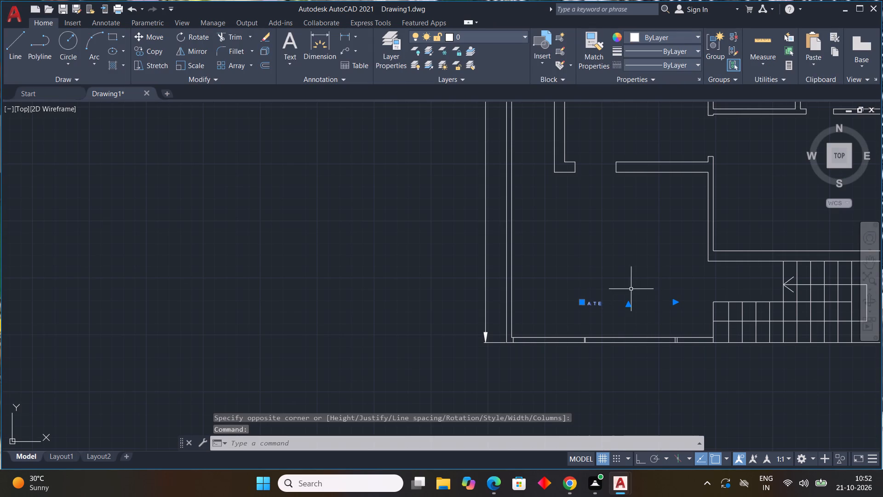
{"action": "right_click", "coordinate": [630, 289]}
{"action": "left_click", "coordinate": [678, 449]}
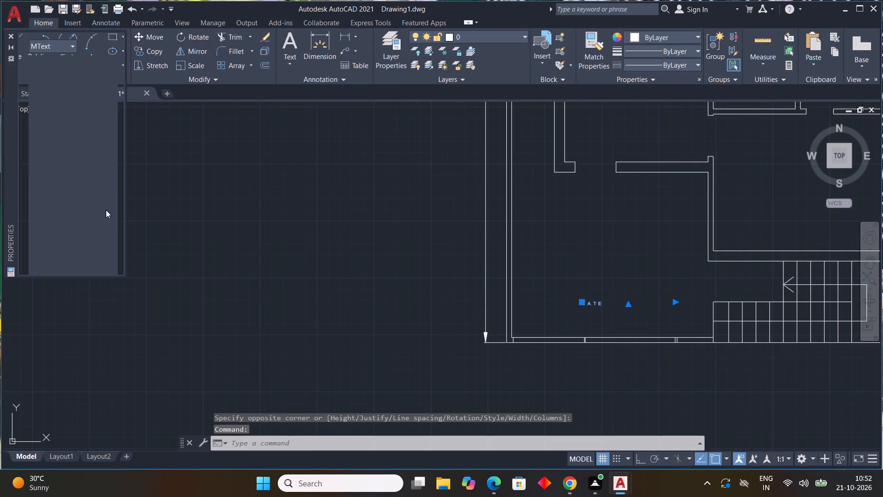
{"action": "scroll", "coordinate": [96, 202], "scroll_direction": "down", "scroll_amount": 3}
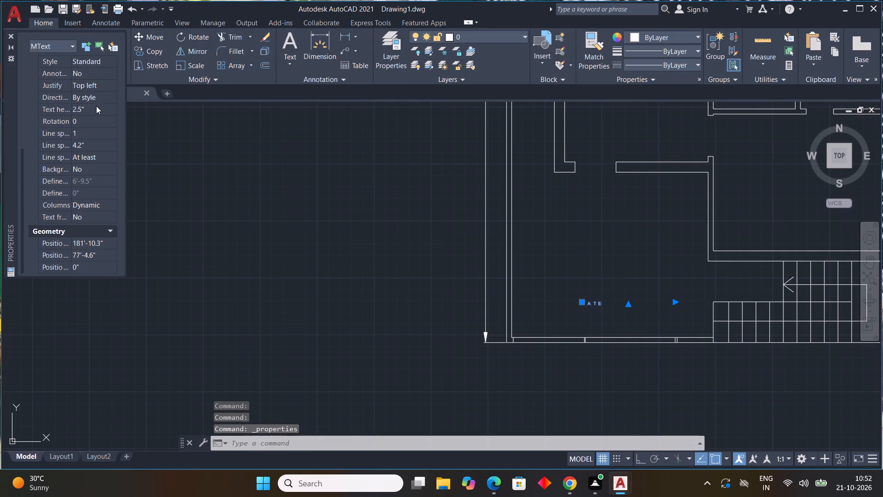
{"action": "left_click", "coordinate": [96, 107]}
{"action": "left_click_drag", "start_coordinate": [97, 107], "coordinate": [0, 111]}
{"action": "key", "text": "1"}
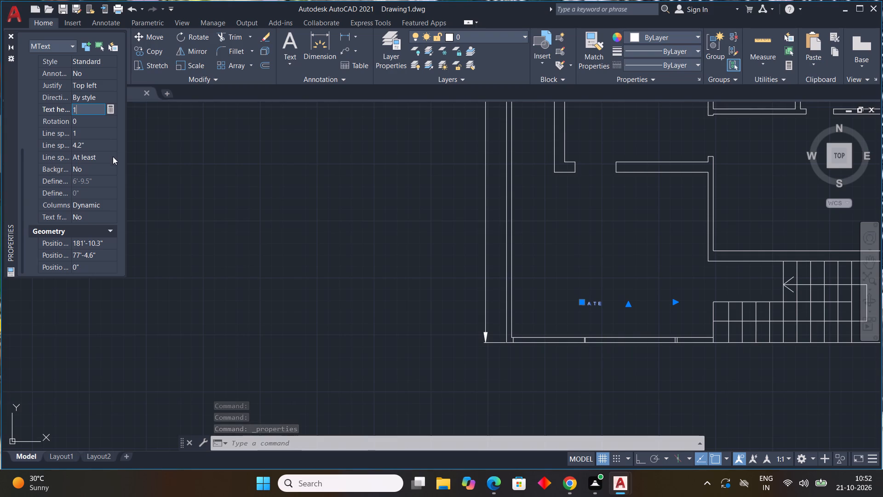
{"action": "key", "text": "apostrophe"}
{"action": "key", "text": "Return"}
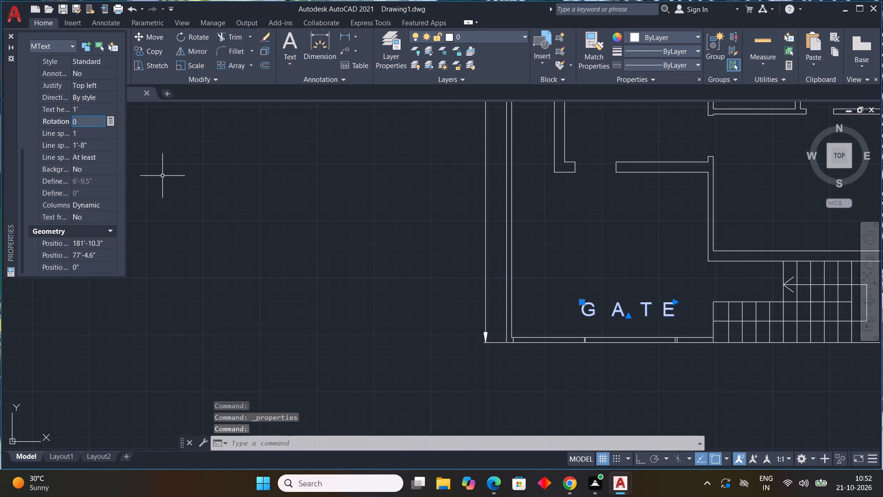
Set the GATE text's height to 9".
{"action": "left_click", "coordinate": [84, 110]}
{"action": "left_click_drag", "start_coordinate": [90, 111], "coordinate": [0, 109]}
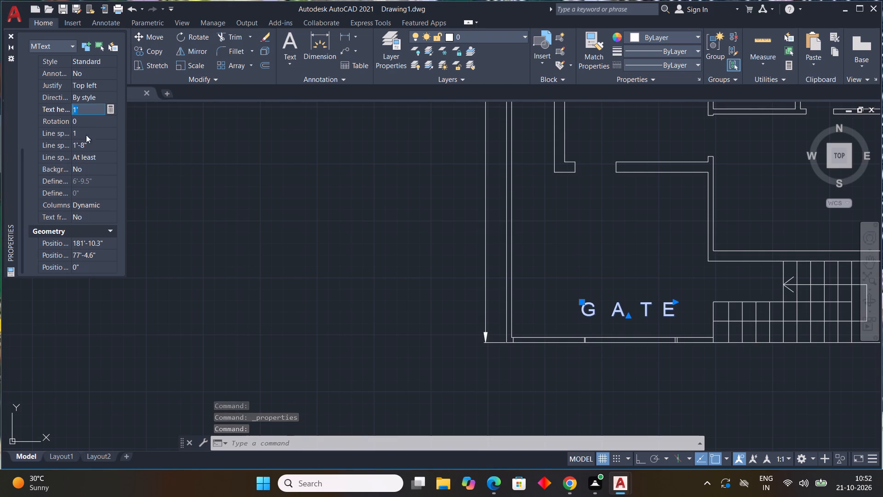
{"action": "key", "text": "9"}
{"action": "key", "text": "shift+quotedbl"}
{"action": "key", "text": "Return"}
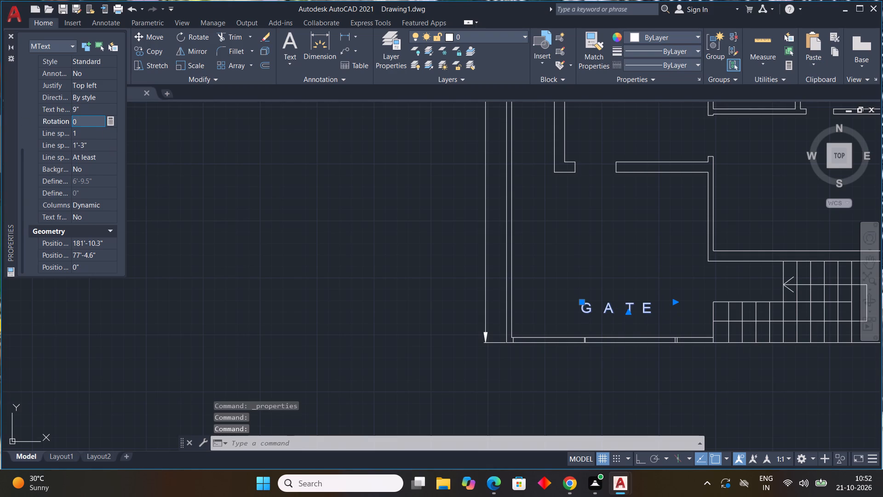
Set the GATE text's height to 7".
{"action": "left_click", "coordinate": [93, 110]}
{"action": "left_click_drag", "start_coordinate": [93, 110], "coordinate": [28, 104]}
{"action": "type", "text": "7'"}
{"action": "key", "text": "Return"}
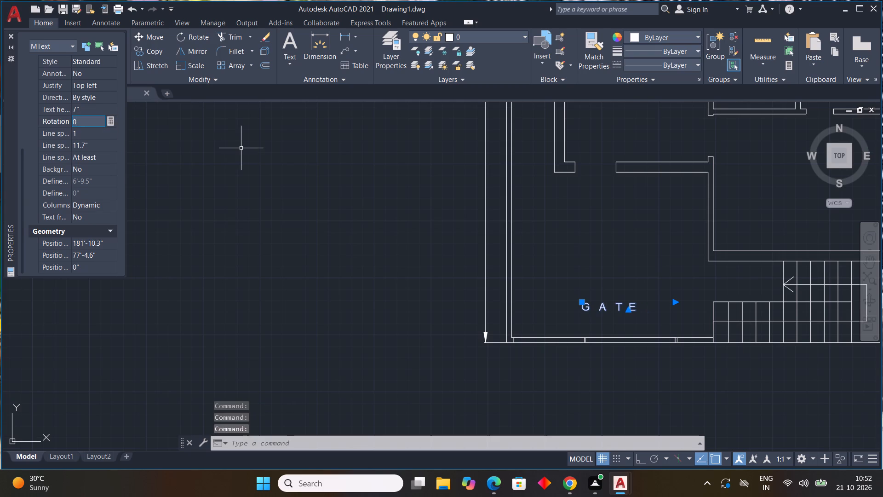
{"action": "key", "text": "Escape"}
Edit the GATE text, adding one extra space between the letters T and E.
{"action": "middle_click_drag", "start_coordinate": [633, 323], "coordinate": [526, 275]}
{"action": "scroll", "coordinate": [504, 267], "scroll_direction": "up", "scroll_amount": 1}
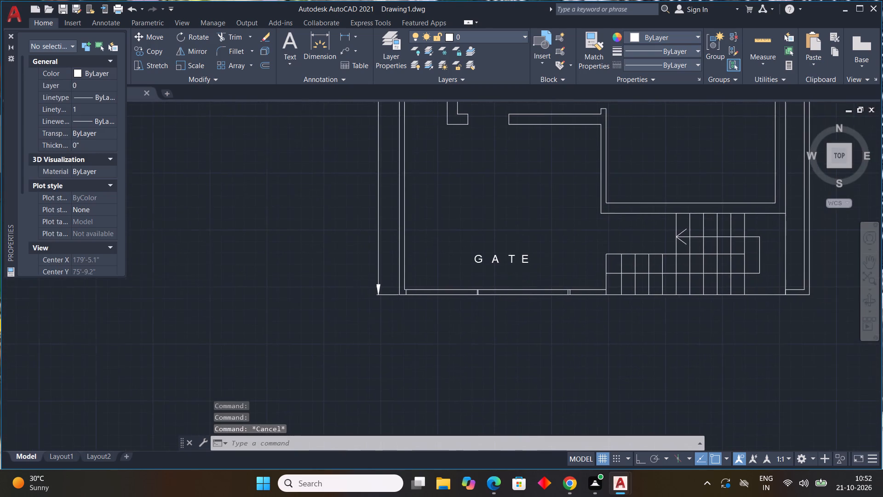
{"action": "scroll", "coordinate": [503, 267], "scroll_direction": "up", "scroll_amount": 2}
{"action": "double_click", "coordinate": [596, 233]}
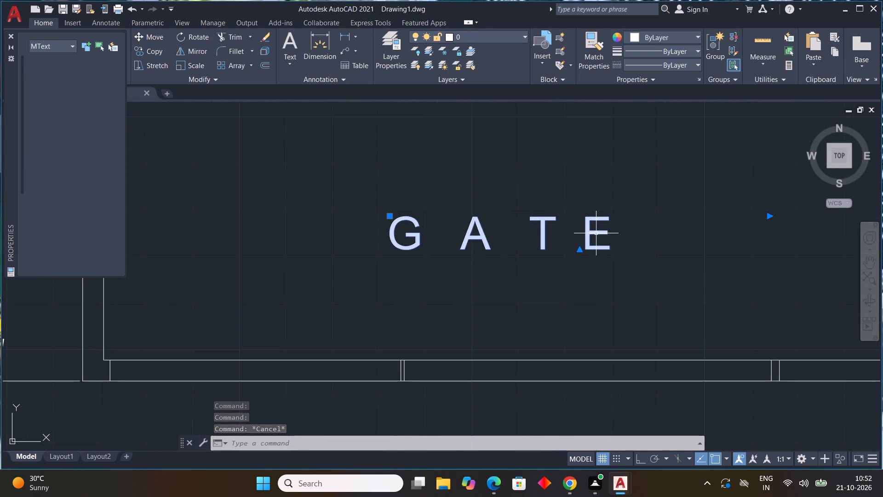
{"action": "key", "text": "space"}
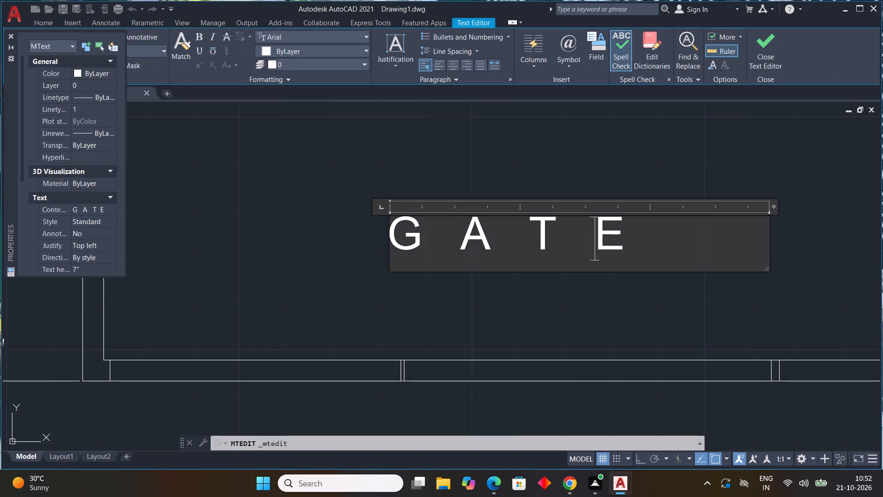
{"action": "left_click", "coordinate": [434, 178]}
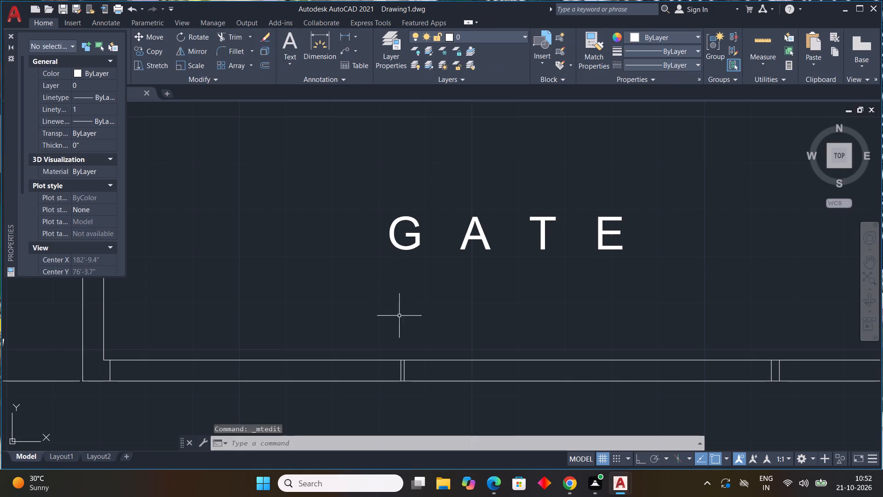
Move the GATE text south onto the south wall section between the two pairs of closely spaced lines.
{"action": "left_click", "coordinate": [397, 243]}
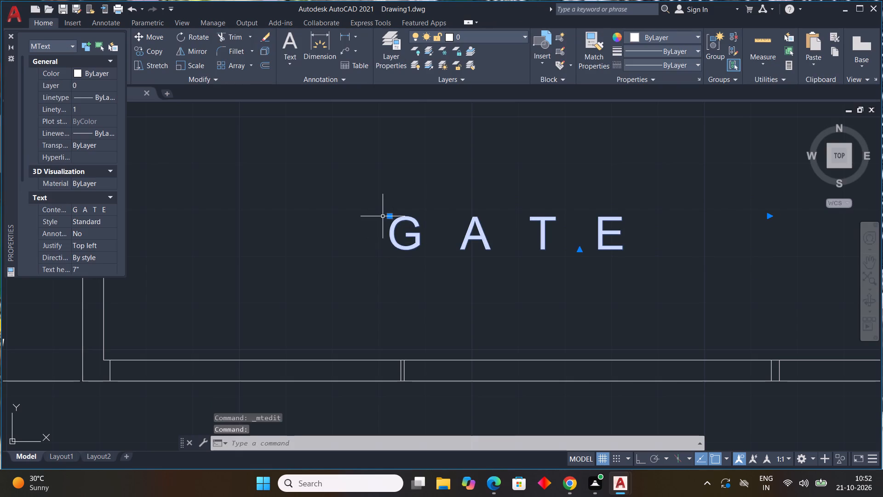
{"action": "left_click", "coordinate": [392, 214]}
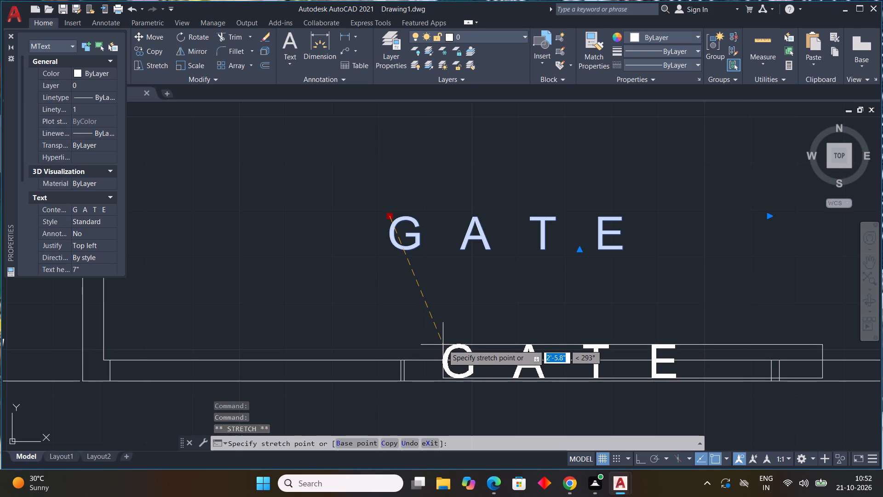
{"action": "left_click", "coordinate": [445, 339]}
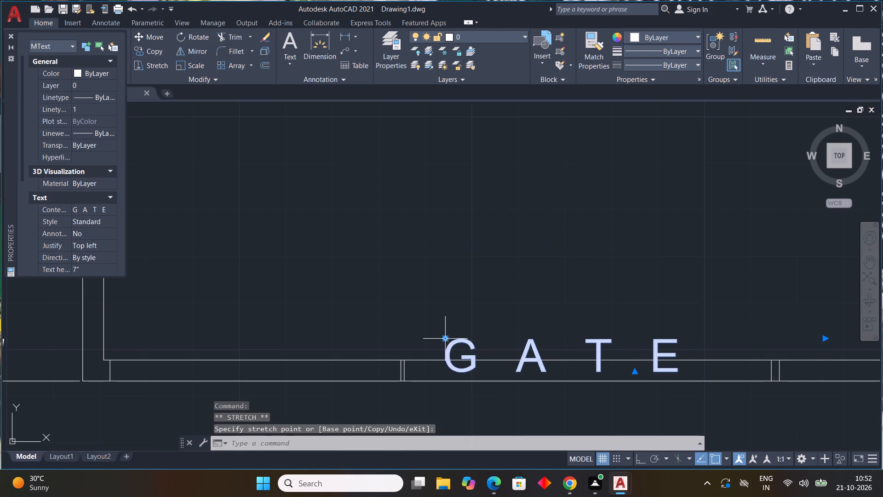
{"action": "key", "text": "Escape"}
Look over the floor plan from the gate and staircase up to the openings near the northwest corner.
{"action": "scroll", "coordinate": [712, 359], "scroll_direction": "down", "scroll_amount": 4}
{"action": "middle_click_drag", "start_coordinate": [786, 349], "coordinate": [688, 300]}
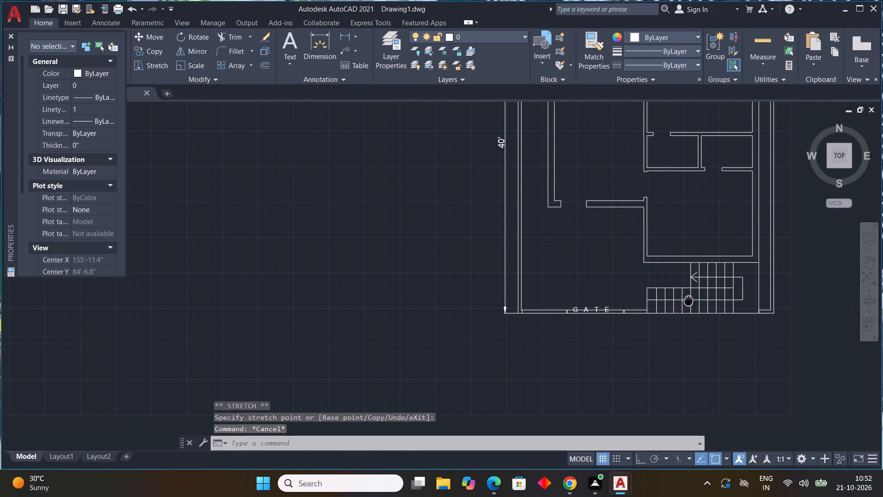
{"action": "middle_click_drag", "start_coordinate": [688, 300], "coordinate": [690, 296]}
{"action": "middle_click_drag", "start_coordinate": [731, 231], "coordinate": [717, 283]}
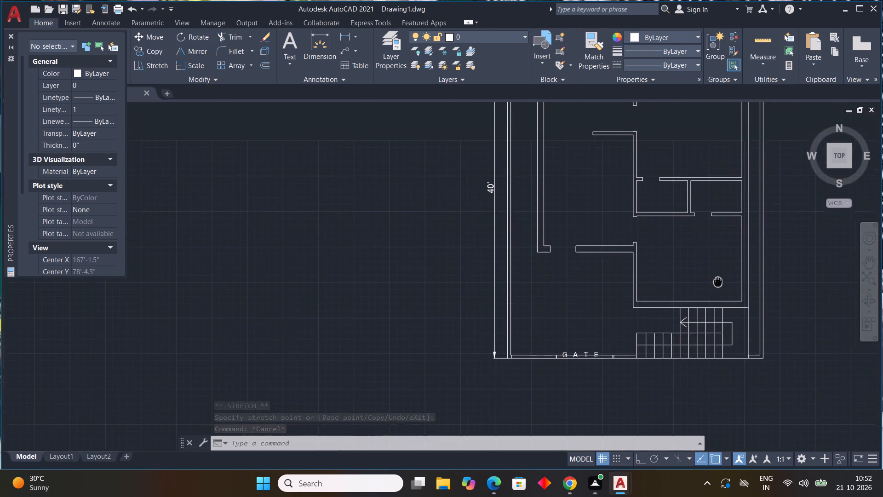
{"action": "middle_click_drag", "start_coordinate": [717, 283], "coordinate": [718, 282]}
{"action": "middle_click_drag", "start_coordinate": [673, 187], "coordinate": [689, 274]}
{"action": "middle_click_drag", "start_coordinate": [696, 227], "coordinate": [702, 266]}
{"action": "scroll", "coordinate": [698, 267], "scroll_direction": "down", "scroll_amount": 1}
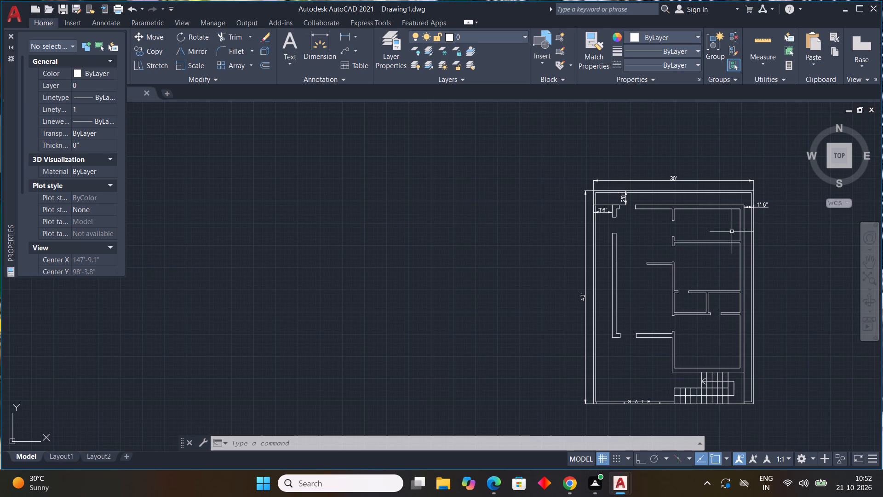
{"action": "scroll", "coordinate": [727, 231], "scroll_direction": "up", "scroll_amount": 1}
{"action": "scroll", "coordinate": [710, 226], "scroll_direction": "down", "scroll_amount": 1}
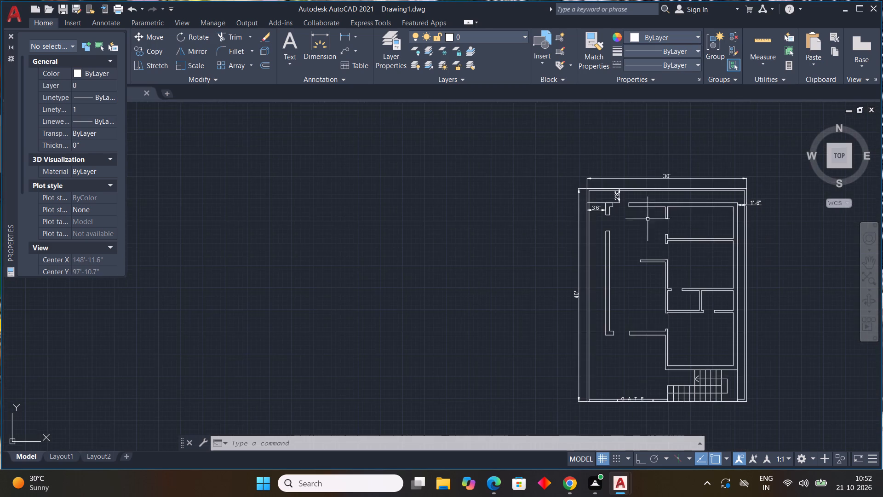
With ortho on, draw a 1" by 3' door leaf running south from the west jamb of the northwest opening in the inner north wall.
{"action": "scroll", "coordinate": [630, 213], "scroll_direction": "up", "scroll_amount": 3}
{"action": "key", "text": "l"}
{"action": "key", "text": "space"}
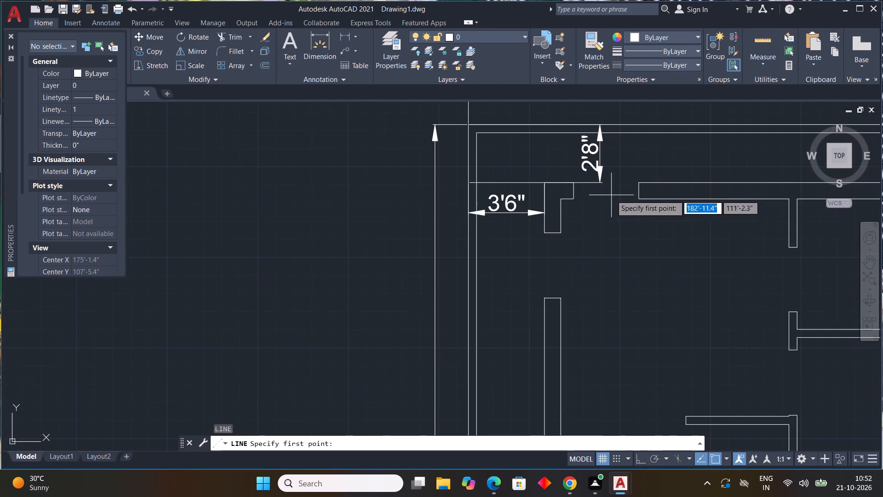
{"action": "scroll", "coordinate": [608, 192], "scroll_direction": "up", "scroll_amount": 1}
{"action": "scroll", "coordinate": [575, 159], "scroll_direction": "down", "scroll_amount": 1}
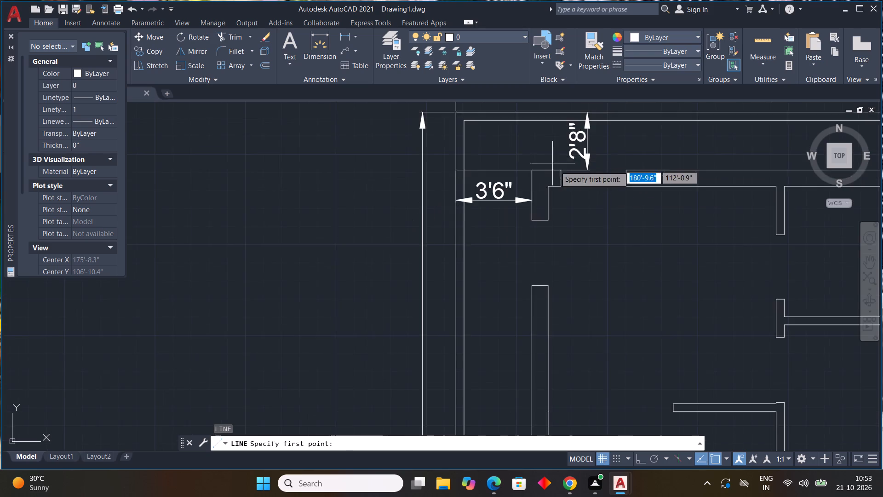
{"action": "scroll", "coordinate": [561, 168], "scroll_direction": "up", "scroll_amount": 3}
{"action": "left_click", "coordinate": [562, 178]}
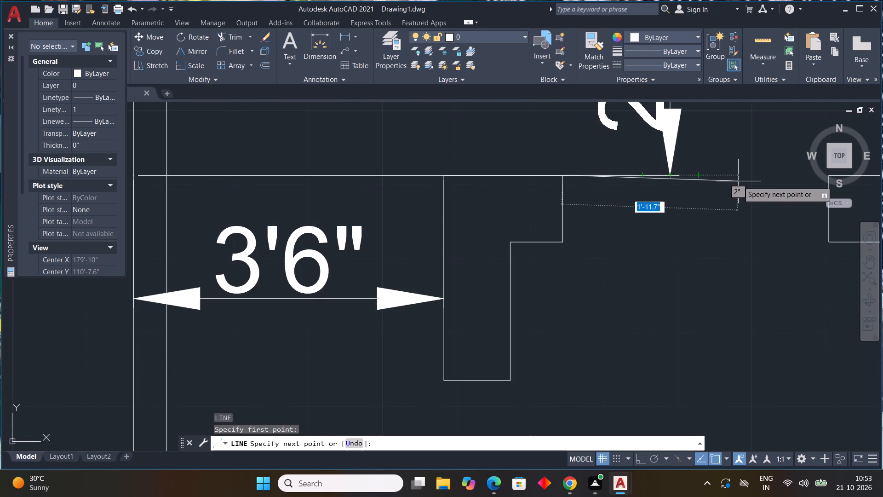
{"action": "key", "text": "F8"}
{"action": "key", "text": "1"}
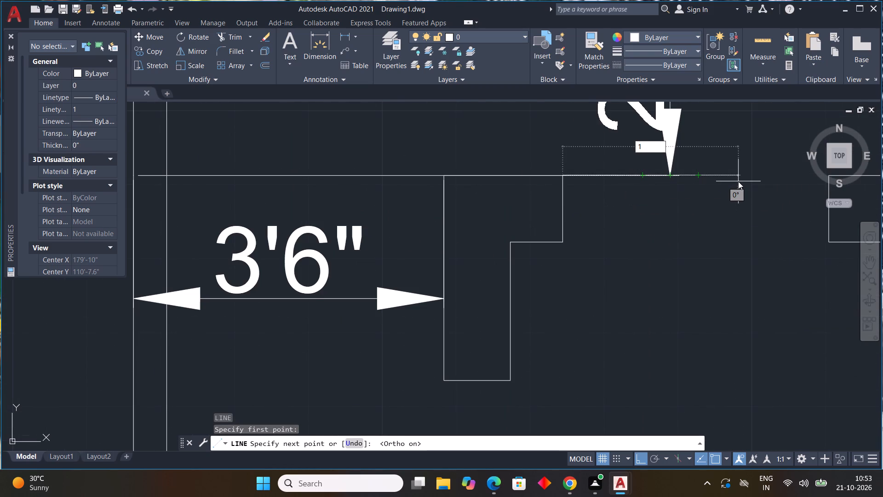
{"action": "key", "text": "apostrophe"}
{"action": "key", "text": "BackSpace"}
{"action": "key", "text": "shift+quotedbl"}
{"action": "key", "text": "Return"}
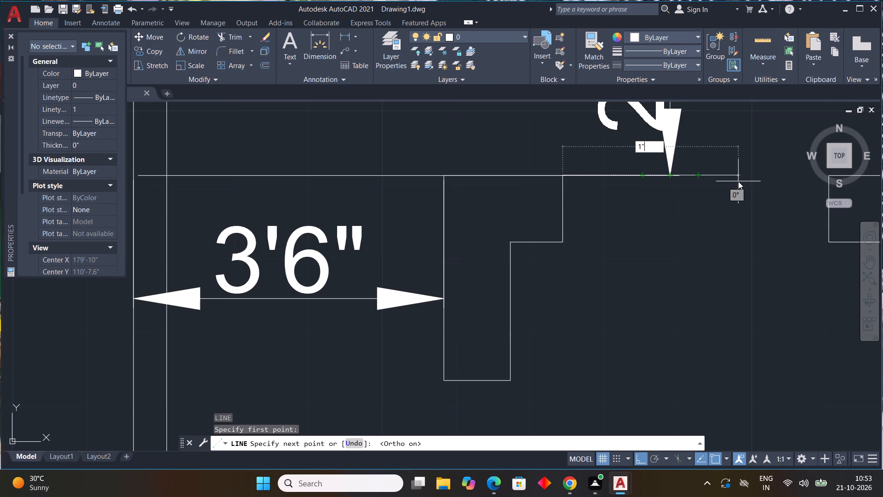
{"action": "type", "text": "3'"}
{"action": "key", "text": "Return"}
{"action": "scroll", "coordinate": [573, 317], "scroll_direction": "down", "scroll_amount": 3}
{"action": "middle_click_drag", "start_coordinate": [583, 283], "coordinate": [584, 235]}
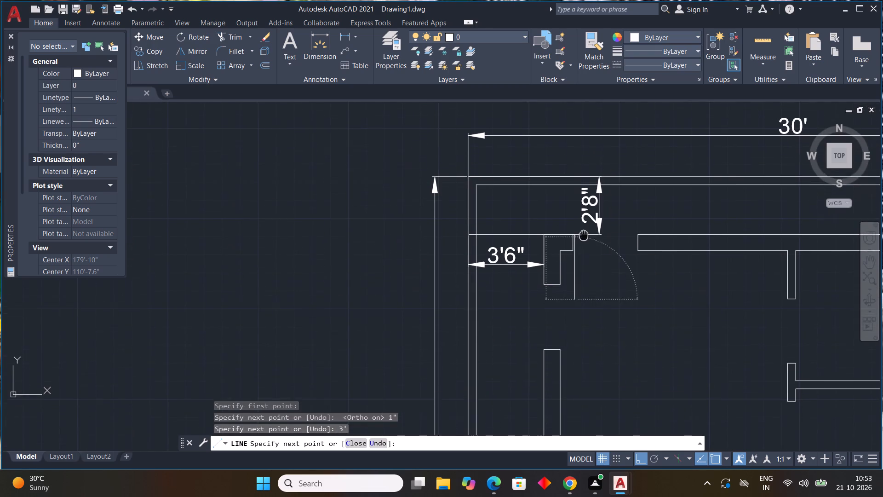
{"action": "middle_click_drag", "start_coordinate": [584, 235], "coordinate": [584, 230]}
{"action": "scroll", "coordinate": [577, 272], "scroll_direction": "up", "scroll_amount": 2}
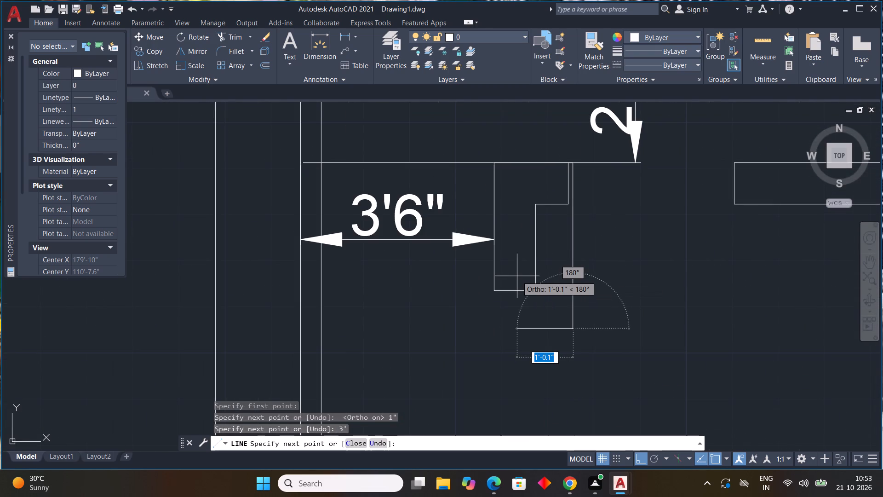
{"action": "key", "text": "1"}
{"action": "key", "text": "shift+quotedbl"}
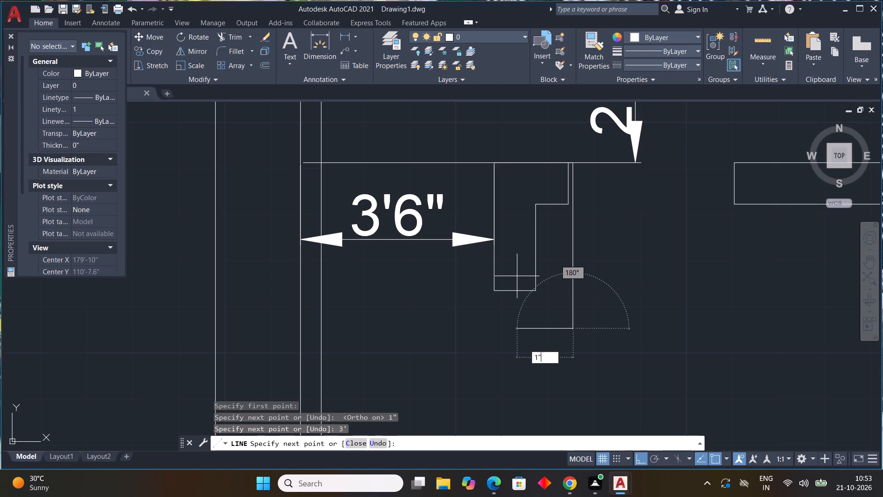
{"action": "key", "text": "Return"}
{"action": "scroll", "coordinate": [570, 208], "scroll_direction": "up", "scroll_amount": 2}
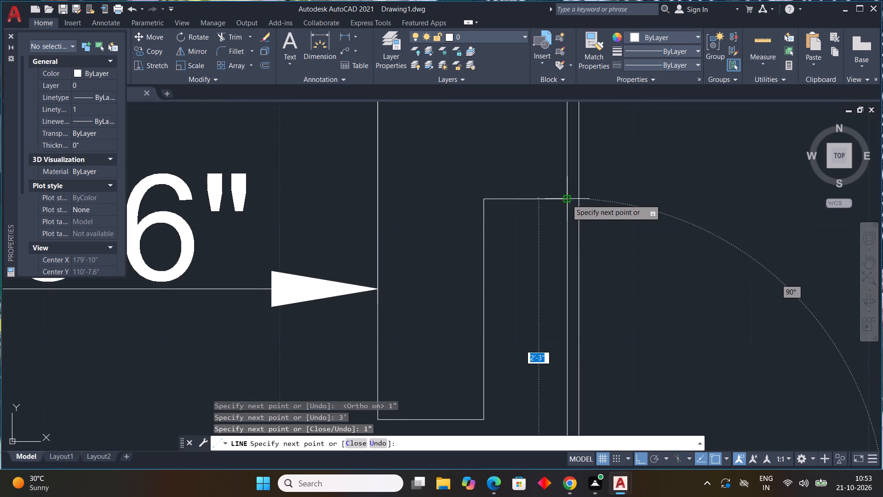
{"action": "left_click", "coordinate": [567, 199]}
{"action": "key", "text": "Escape"}
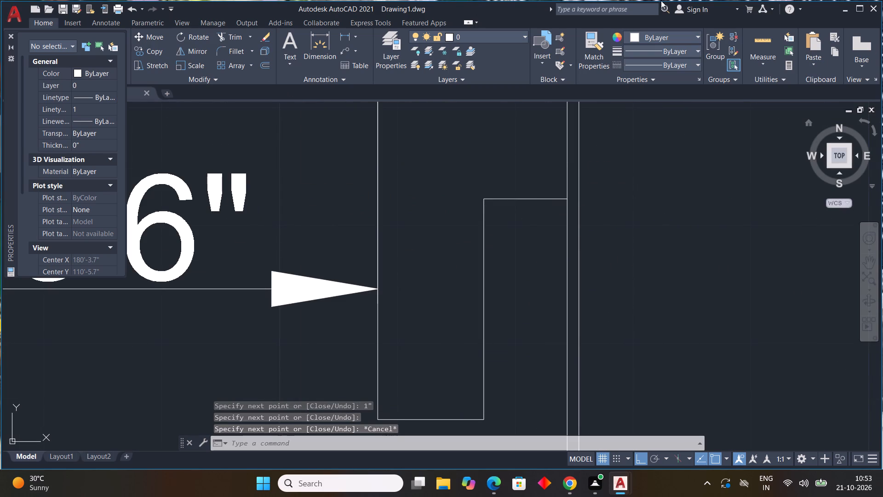
Close the properties palette and draw a three-point swing arc from the door leaf's free end to the opening's east jamb.
{"action": "left_click", "coordinate": [8, 36]}
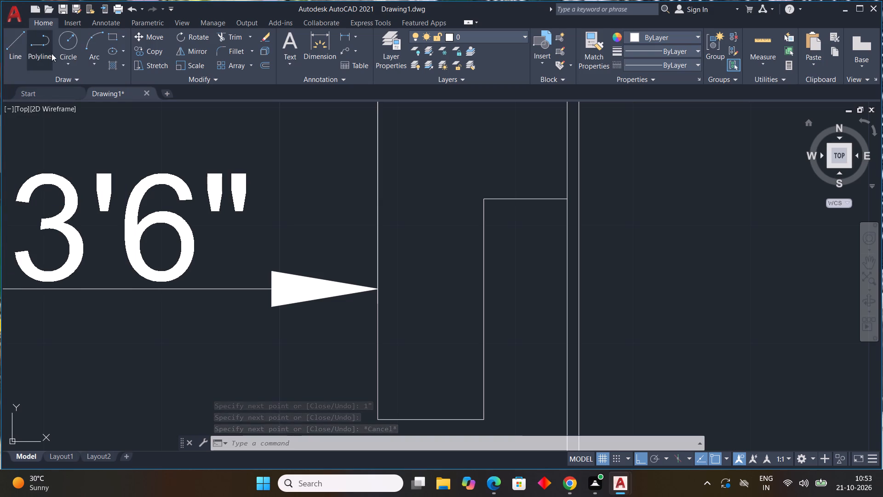
{"action": "left_click", "coordinate": [89, 61]}
{"action": "left_click", "coordinate": [110, 83]}
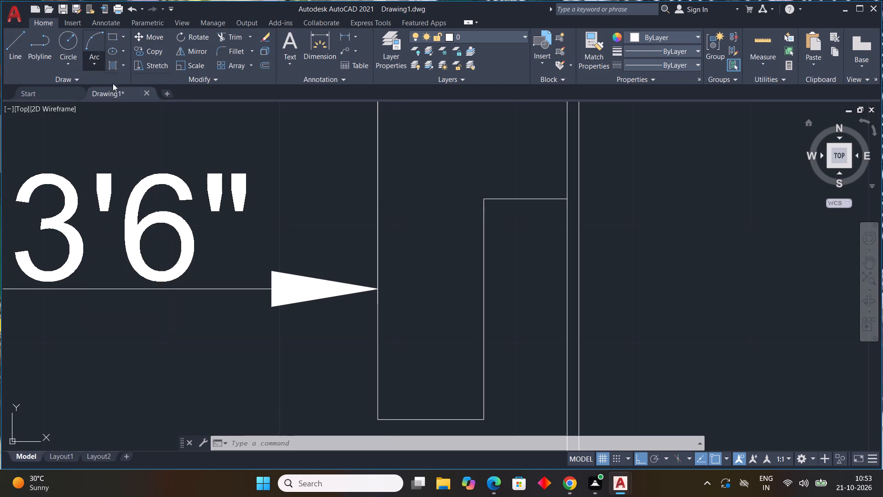
{"action": "scroll", "coordinate": [554, 198], "scroll_direction": "down", "scroll_amount": 4}
{"action": "scroll", "coordinate": [593, 261], "scroll_direction": "up", "scroll_amount": 2}
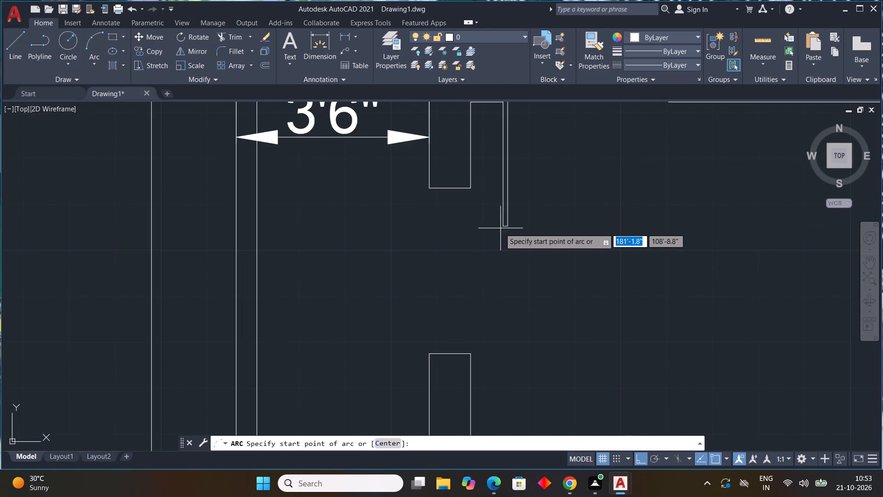
{"action": "scroll", "coordinate": [499, 226], "scroll_direction": "up", "scroll_amount": 4}
{"action": "left_click", "coordinate": [526, 222]}
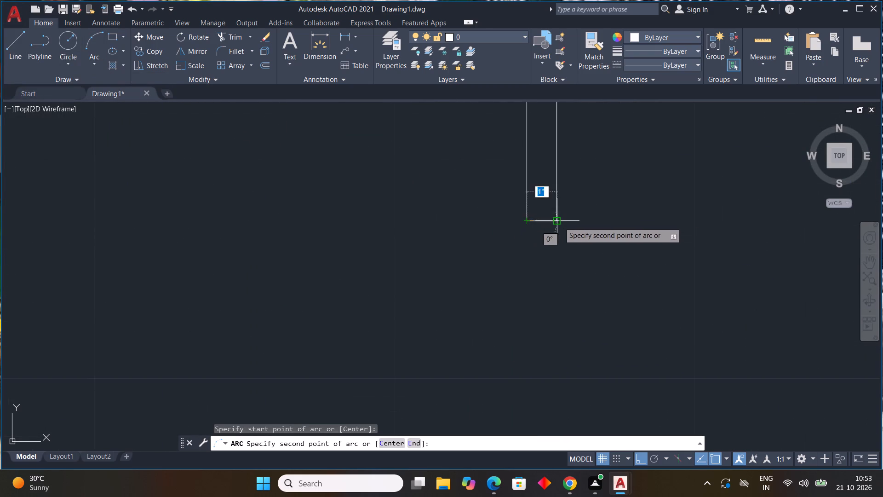
{"action": "left_click", "coordinate": [559, 222]}
{"action": "scroll", "coordinate": [625, 208], "scroll_direction": "down", "scroll_amount": 3}
{"action": "middle_click_drag", "start_coordinate": [625, 208], "coordinate": [609, 237]}
{"action": "scroll", "coordinate": [625, 208], "scroll_direction": "down", "scroll_amount": 2}
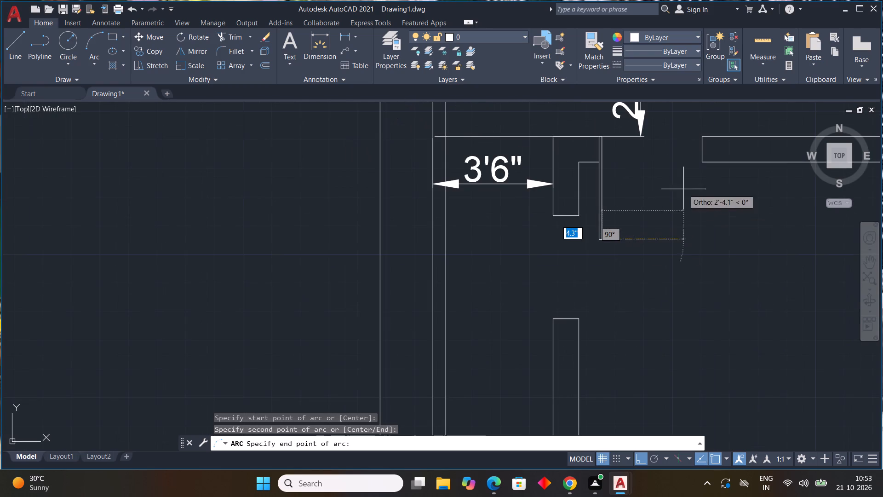
{"action": "left_click", "coordinate": [702, 157]}
Start a door leaf at the inner west wall's north opening: 1" south from the north jamb's east corner, then 3' west.
{"action": "scroll", "coordinate": [718, 208], "scroll_direction": "down", "scroll_amount": 3}
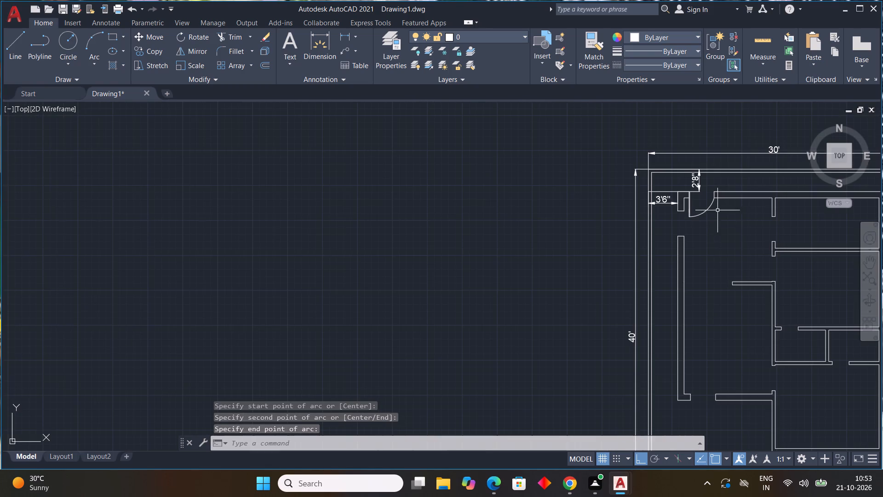
{"action": "middle_click_drag", "start_coordinate": [709, 252], "coordinate": [636, 266]}
{"action": "scroll", "coordinate": [602, 239], "scroll_direction": "up", "scroll_amount": 4}
{"action": "type", "text": "L"}
{"action": "key", "text": "space"}
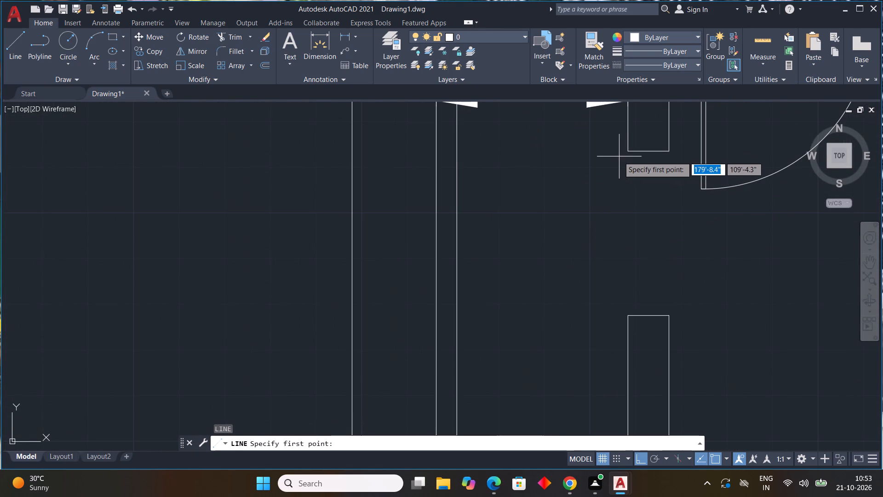
{"action": "left_click", "coordinate": [667, 153]}
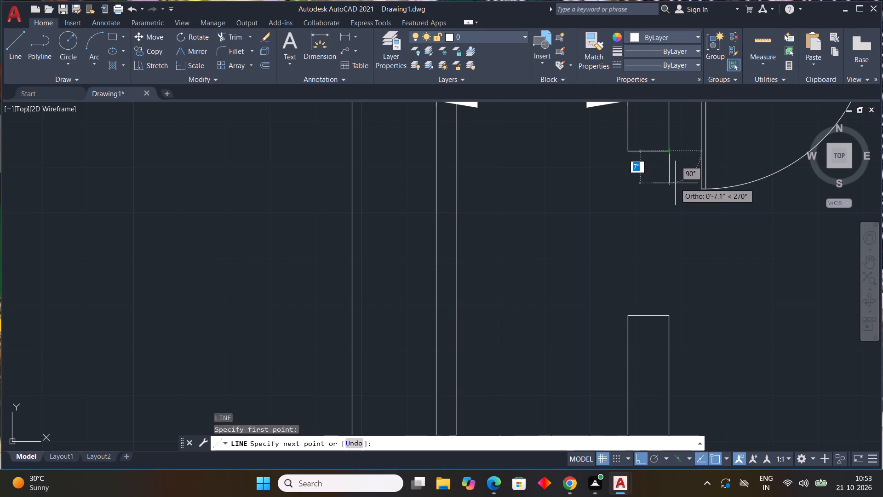
{"action": "key", "text": "1"}
{"action": "key", "text": "shift+quotedbl"}
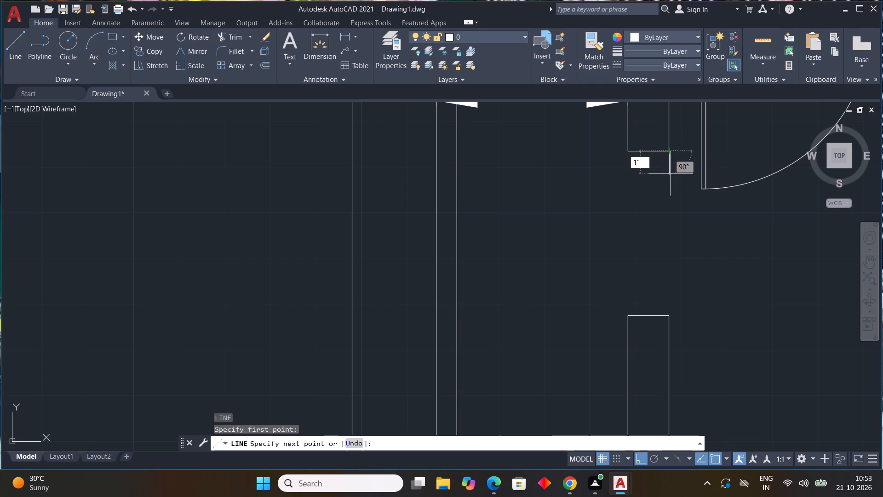
{"action": "key", "text": "Return"}
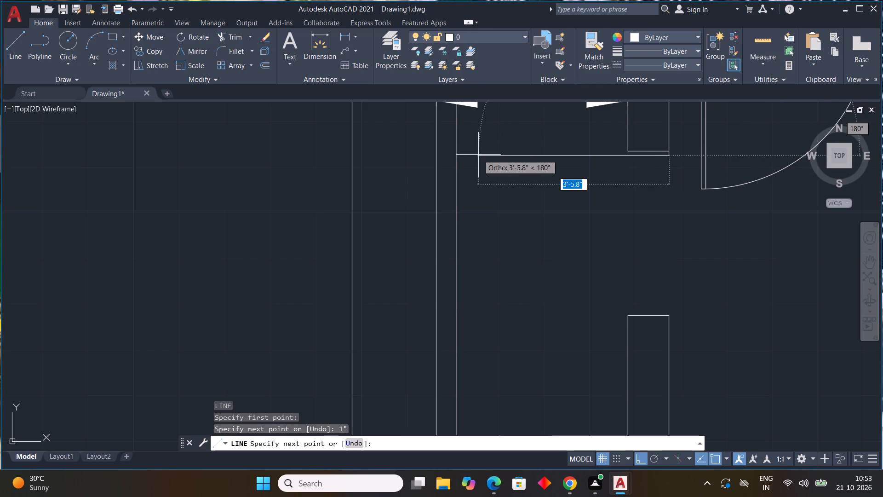
{"action": "type", "text": "3'"}
{"action": "key", "text": "Return"}
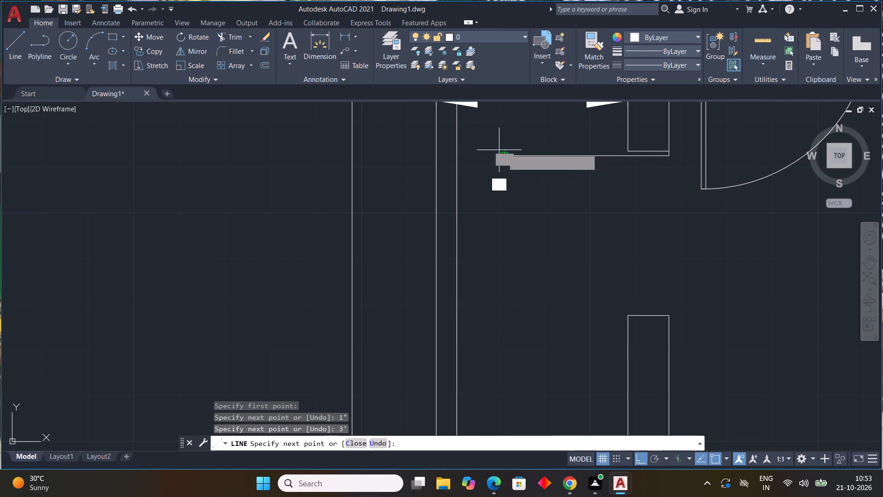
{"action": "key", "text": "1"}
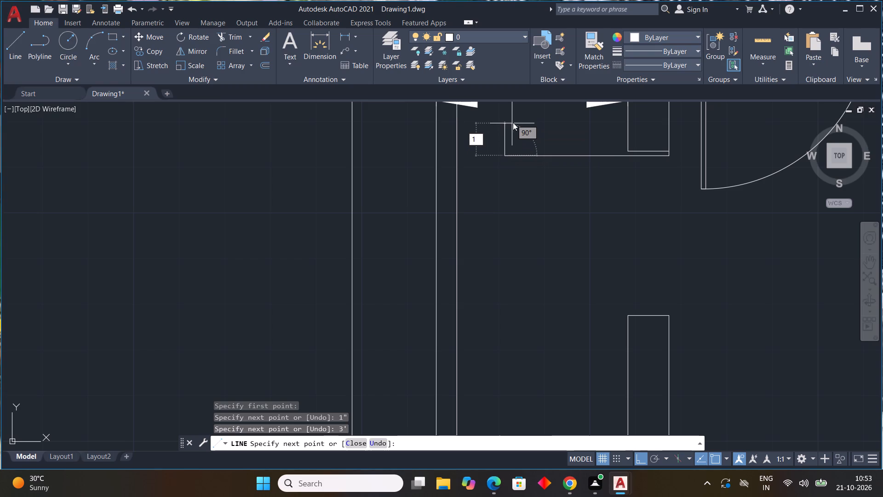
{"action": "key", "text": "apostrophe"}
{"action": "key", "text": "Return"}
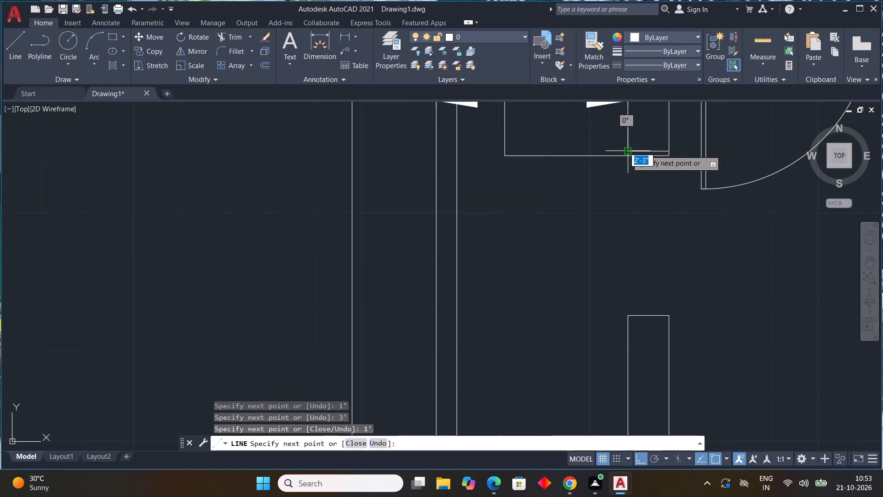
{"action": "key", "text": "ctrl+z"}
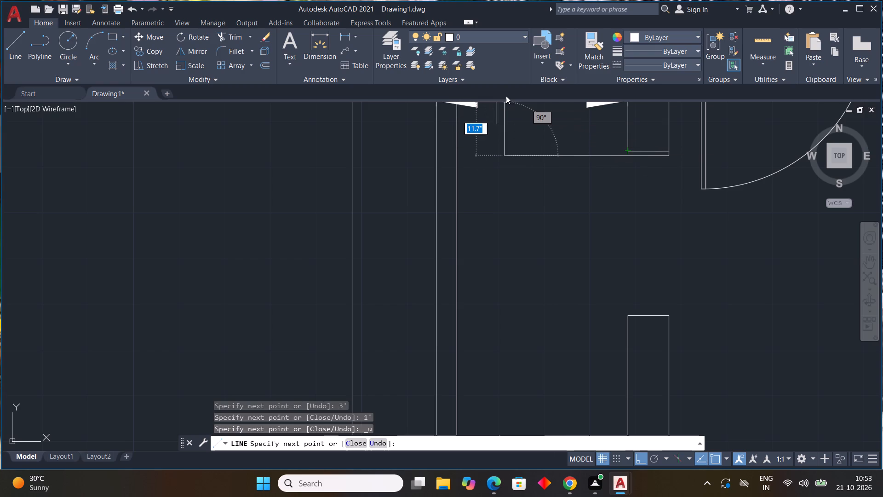
Finish the west door leaf with a 1" north end line and a long edge back to the north jamb.
{"action": "key", "text": "1"}
{"action": "key", "text": "shift+quotedbl"}
{"action": "key", "text": "Return"}
{"action": "scroll", "coordinate": [635, 146], "scroll_direction": "up", "scroll_amount": 3}
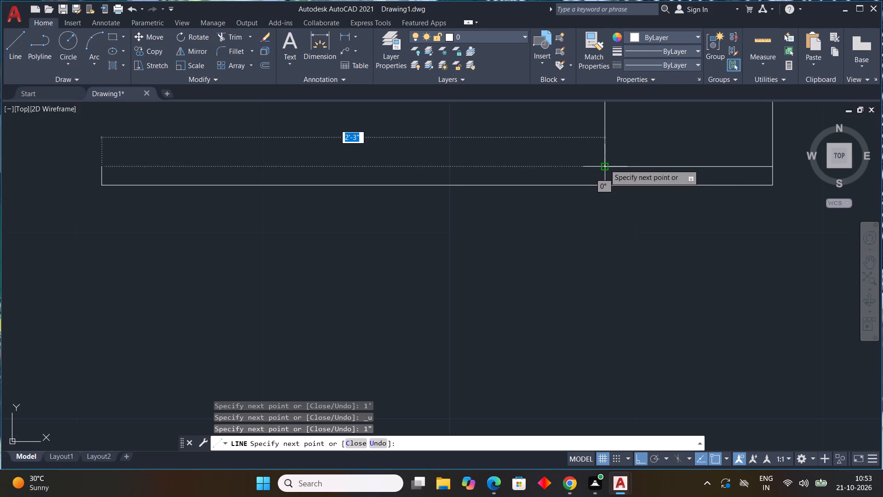
{"action": "left_click", "coordinate": [605, 164]}
{"action": "key", "text": "Escape"}
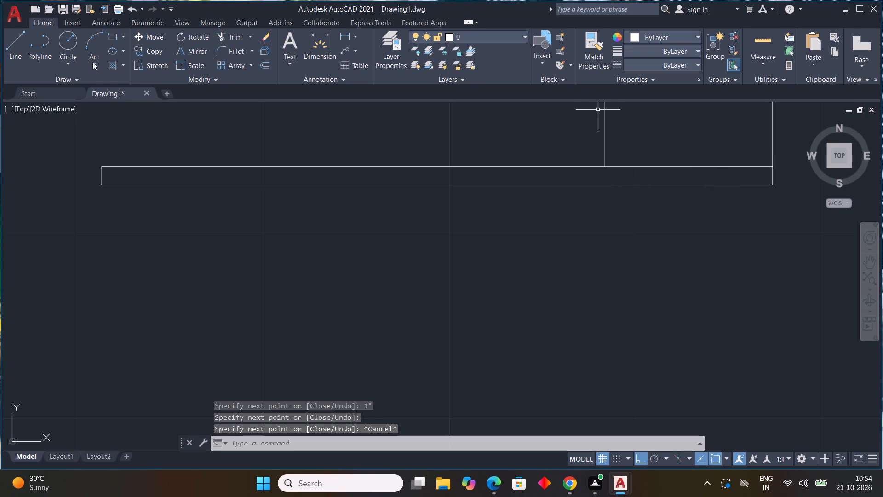
Draw a three-point swing arc from the west door leaf's free end to the opening's south jamb.
{"action": "left_click", "coordinate": [96, 64]}
{"action": "left_click", "coordinate": [107, 77]}
{"action": "scroll", "coordinate": [205, 144], "scroll_direction": "down", "scroll_amount": 3}
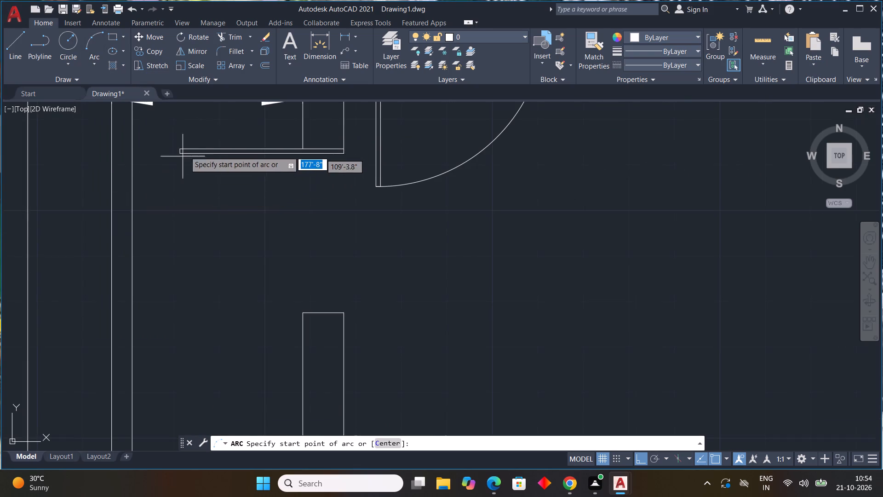
{"action": "scroll", "coordinate": [185, 146], "scroll_direction": "up", "scroll_amount": 3}
{"action": "left_click", "coordinate": [162, 159]}
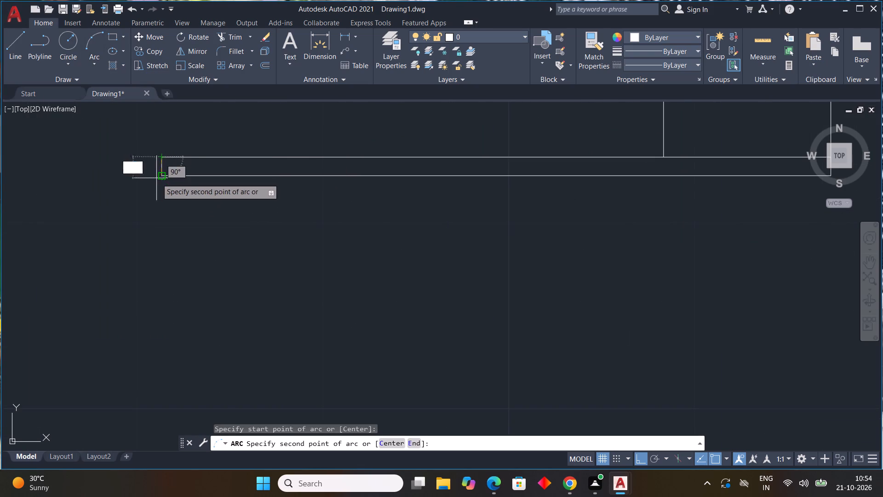
{"action": "left_click", "coordinate": [165, 176]}
{"action": "scroll", "coordinate": [283, 231], "scroll_direction": "down", "scroll_amount": 4}
{"action": "middle_click_drag", "start_coordinate": [322, 240], "coordinate": [365, 135]}
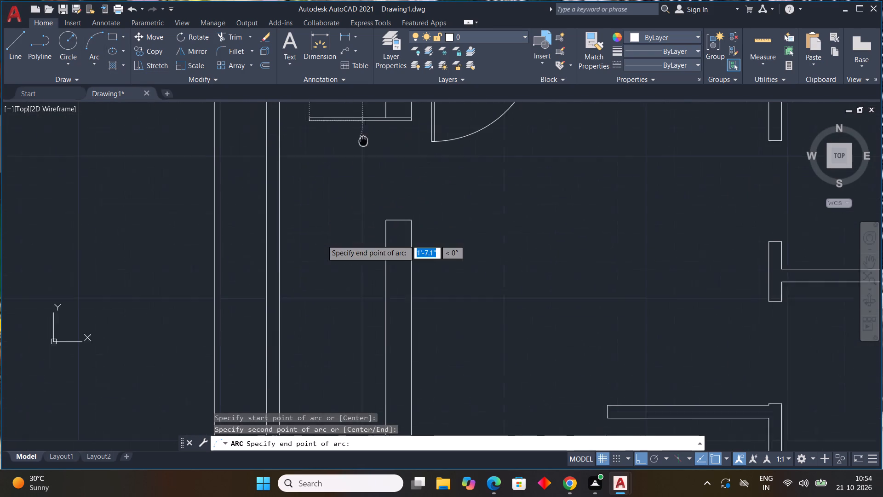
{"action": "middle_click_drag", "start_coordinate": [365, 135], "coordinate": [366, 130]}
{"action": "left_click", "coordinate": [389, 213]}
At the central partition opening south of the northeast room, start a door leaf from the north jamb's midpoint: 1" south, 3' east.
{"action": "scroll", "coordinate": [406, 216], "scroll_direction": "down", "scroll_amount": 4}
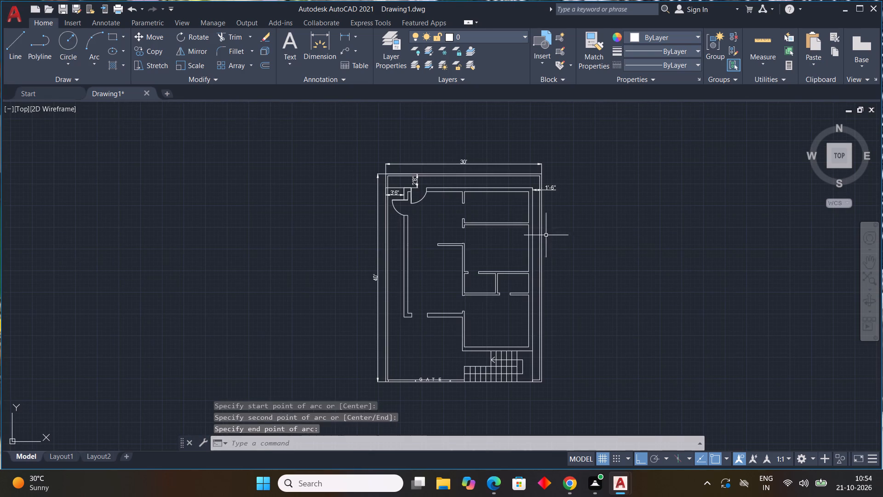
{"action": "scroll", "coordinate": [469, 208], "scroll_direction": "up", "scroll_amount": 3}
{"action": "scroll", "coordinate": [469, 208], "scroll_direction": "down", "scroll_amount": 1}
{"action": "scroll", "coordinate": [520, 202], "scroll_direction": "up", "scroll_amount": 1}
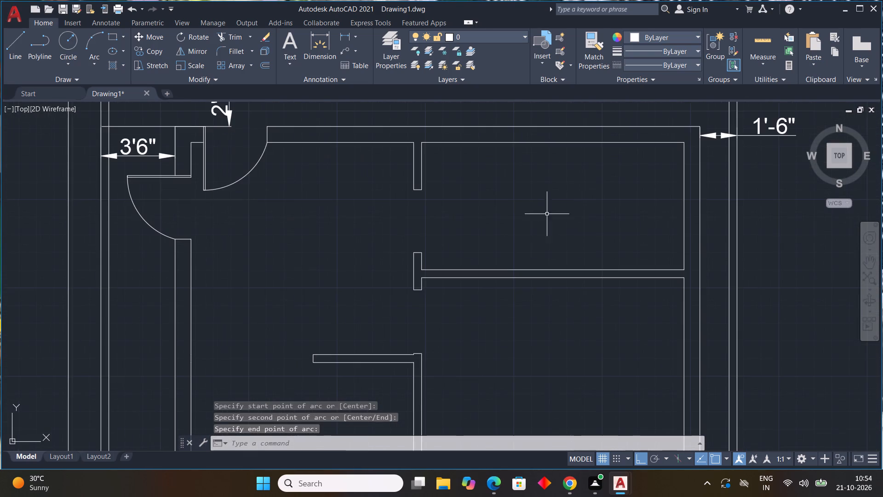
{"action": "scroll", "coordinate": [467, 299], "scroll_direction": "up", "scroll_amount": 1}
{"action": "middle_click_drag", "start_coordinate": [468, 298], "coordinate": [462, 150]}
{"action": "type", "text": "L"}
{"action": "key", "text": "space"}
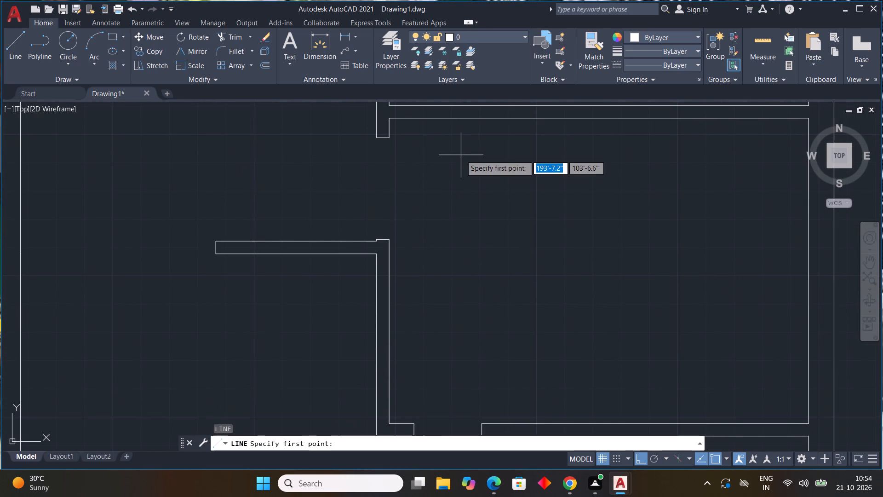
{"action": "scroll", "coordinate": [464, 191], "scroll_direction": "down", "scroll_amount": 1}
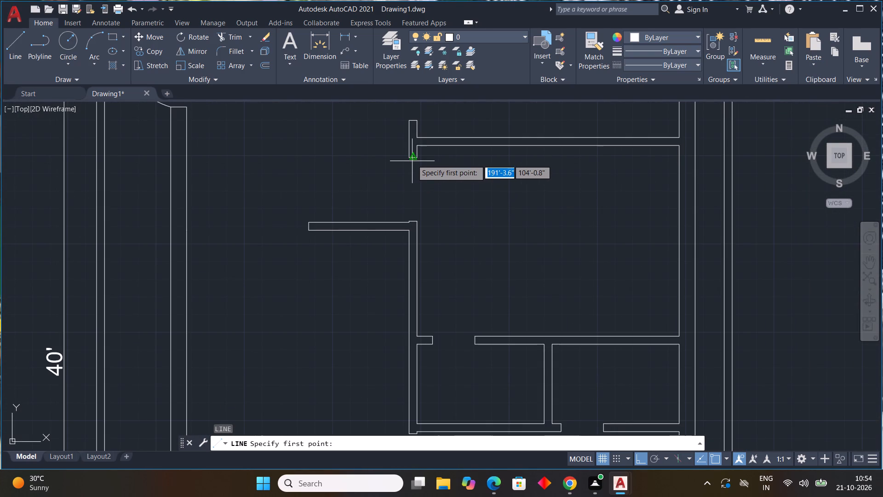
{"action": "scroll", "coordinate": [413, 156], "scroll_direction": "up", "scroll_amount": 3}
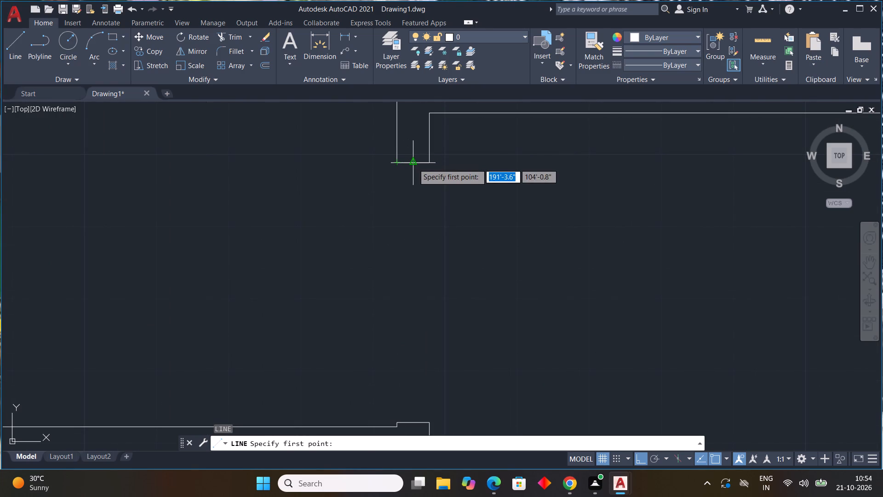
{"action": "left_click", "coordinate": [413, 164]}
{"action": "key", "text": "1"}
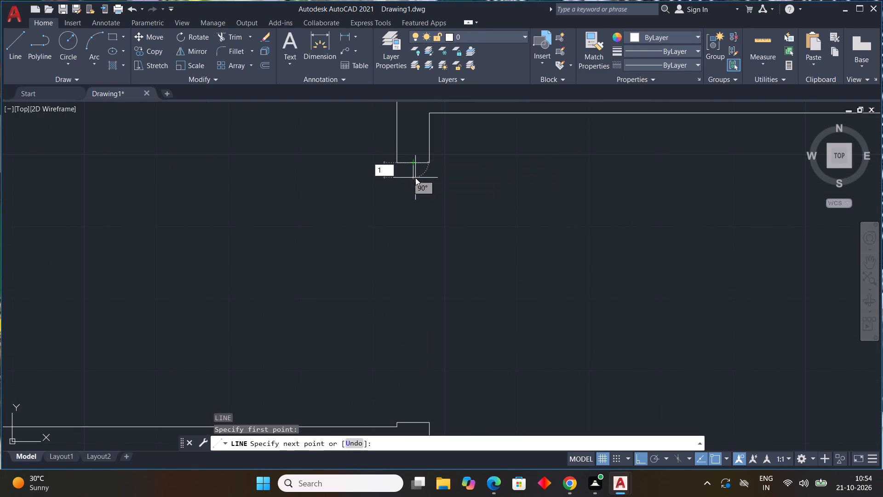
{"action": "key", "text": "shift+quotedbl"}
{"action": "key", "text": "Return"}
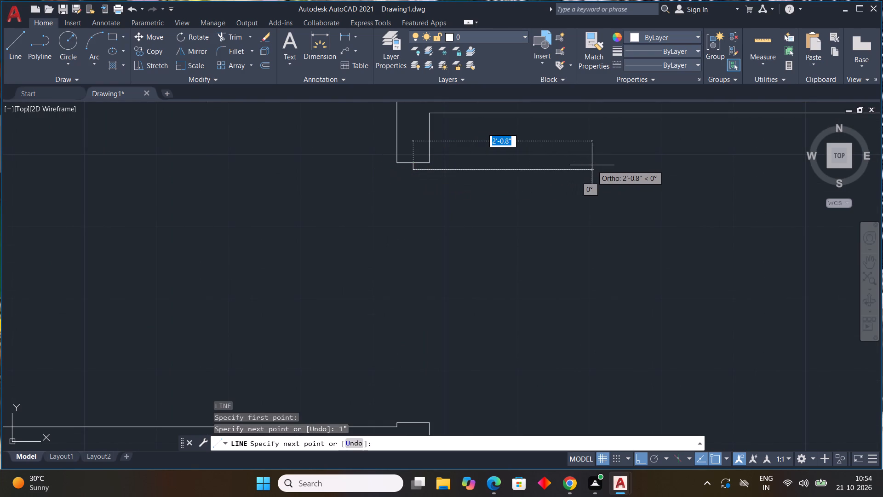
{"action": "type", "text": "3'"}
{"action": "key", "text": "Return"}
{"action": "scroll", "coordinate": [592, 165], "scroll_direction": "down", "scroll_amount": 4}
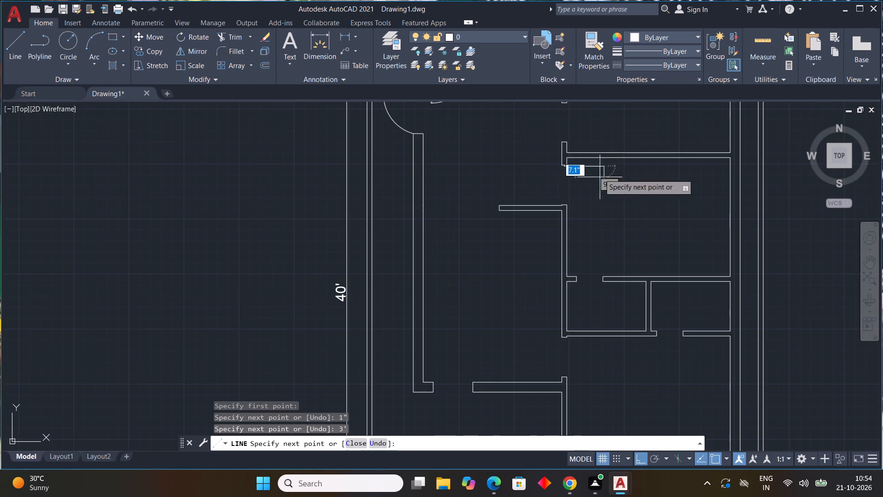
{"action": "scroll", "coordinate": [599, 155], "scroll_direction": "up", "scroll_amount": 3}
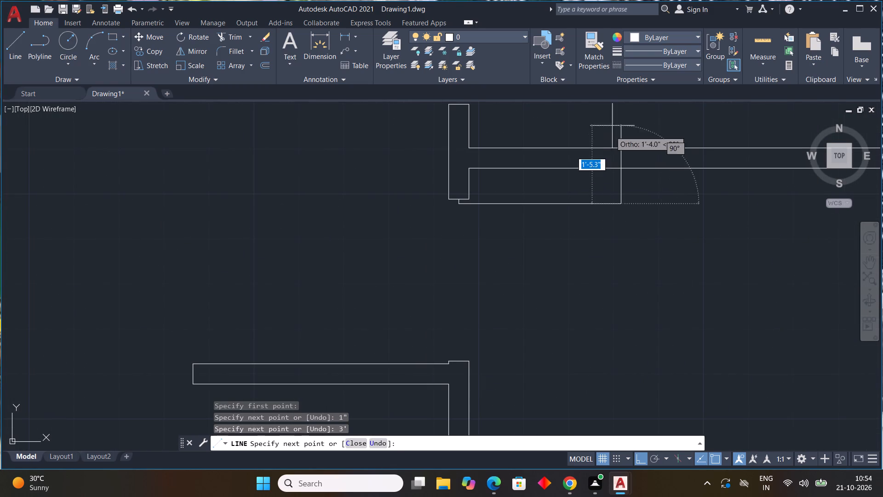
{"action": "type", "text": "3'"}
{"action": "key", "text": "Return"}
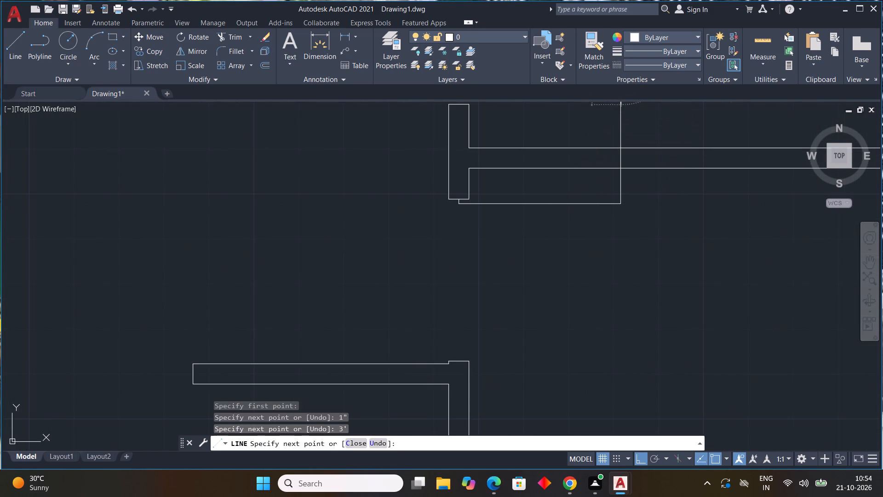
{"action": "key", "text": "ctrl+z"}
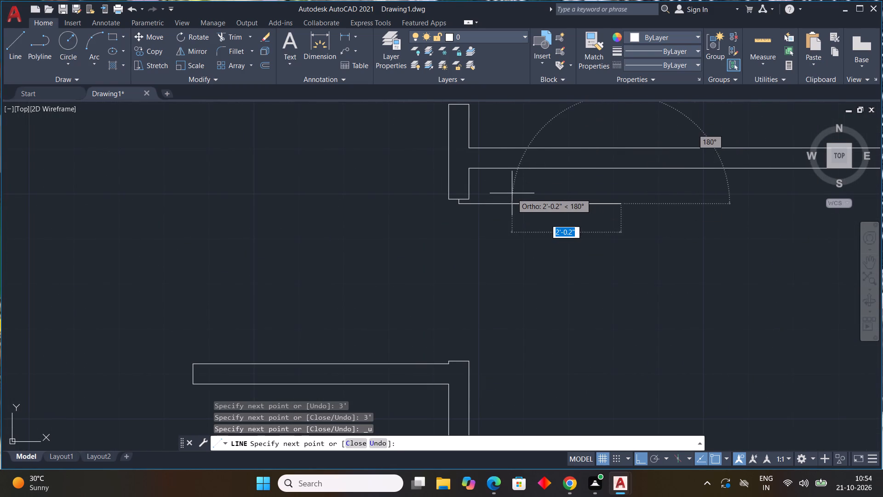
Finish the central partition's door leaf with a 1" north end line and a long edge back to the north jamb's east corner.
{"action": "key", "text": "1"}
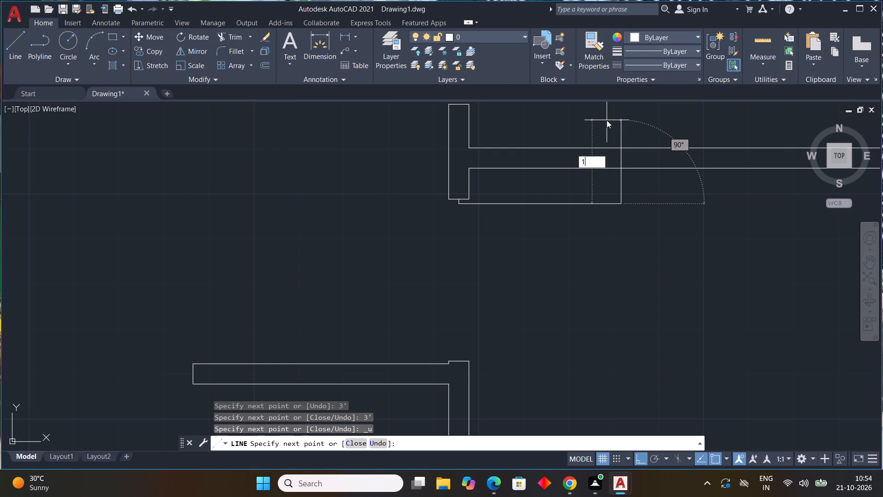
{"action": "key", "text": "shift+quotedbl"}
{"action": "key", "text": "Return"}
{"action": "scroll", "coordinate": [491, 195], "scroll_direction": "up", "scroll_amount": 2}
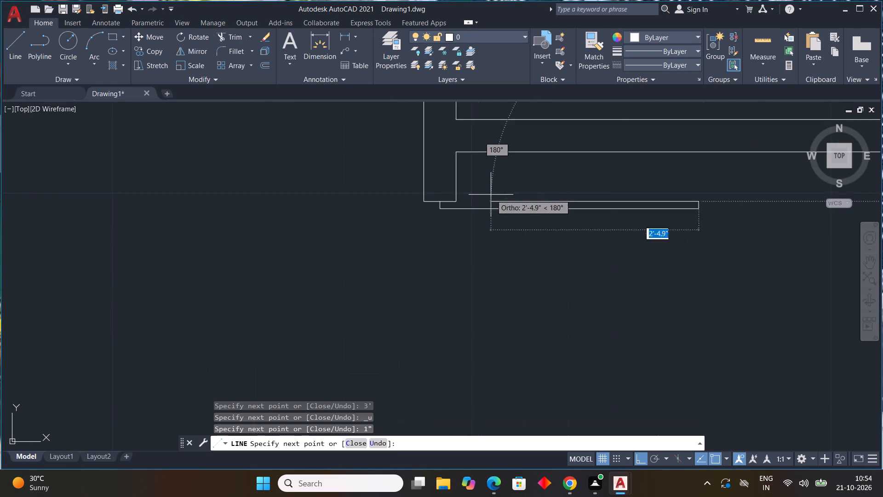
{"action": "scroll", "coordinate": [486, 195], "scroll_direction": "up", "scroll_amount": 1}
{"action": "left_click", "coordinate": [410, 208]}
{"action": "key", "text": "Escape"}
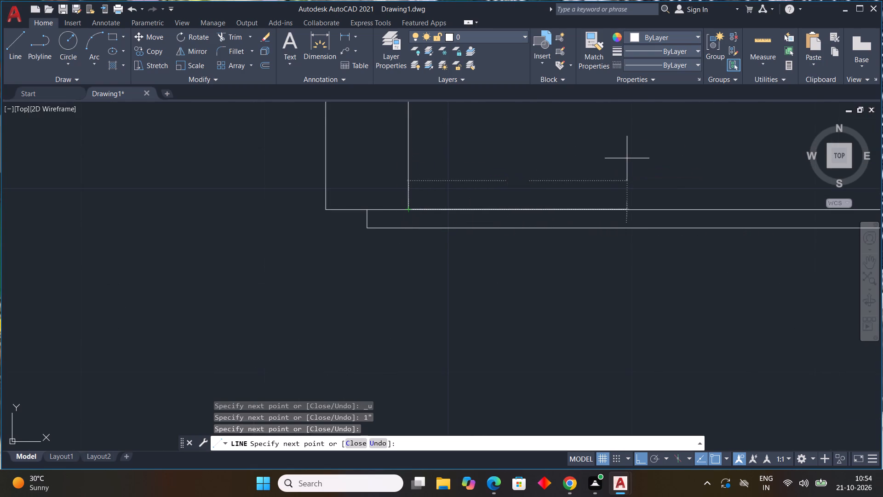
Draw a three-point swing arc from the central partition door leaf's east end to the opening's south jamb.
{"action": "left_click", "coordinate": [95, 64]}
{"action": "left_click", "coordinate": [101, 75]}
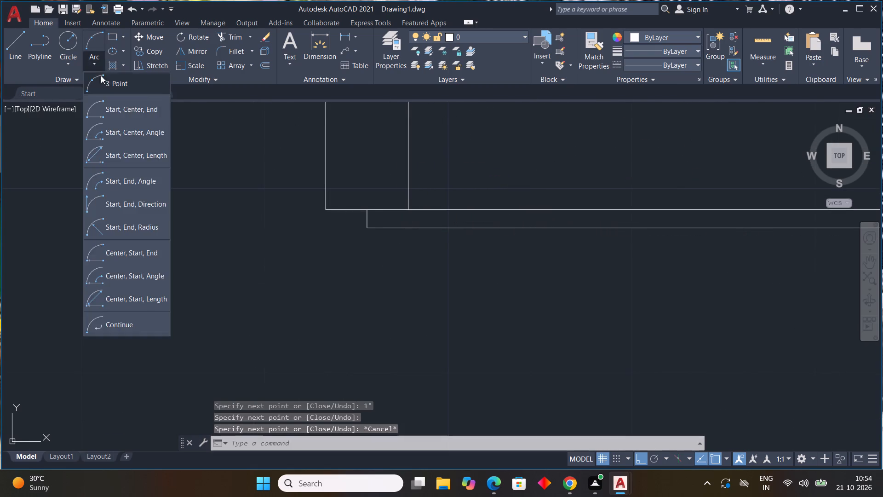
{"action": "scroll", "coordinate": [339, 185], "scroll_direction": "down", "scroll_amount": 4}
{"action": "scroll", "coordinate": [427, 188], "scroll_direction": "up", "scroll_amount": 1}
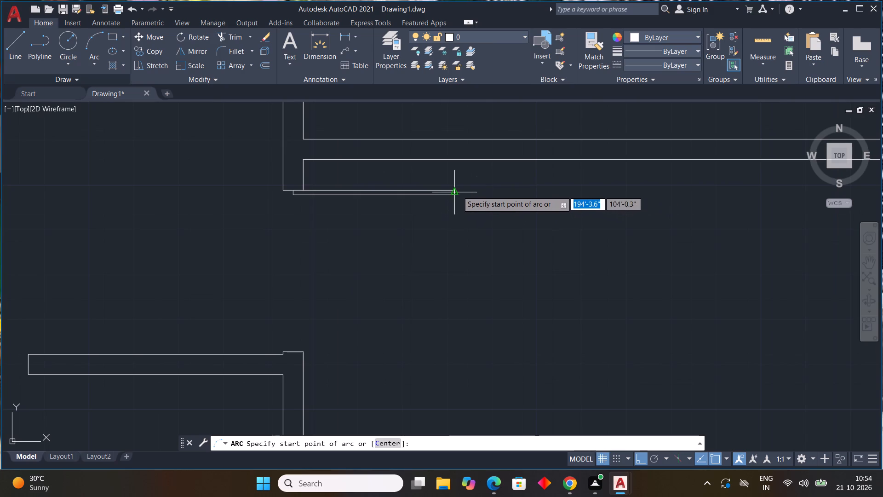
{"action": "scroll", "coordinate": [458, 190], "scroll_direction": "up", "scroll_amount": 2}
{"action": "left_click_drag", "start_coordinate": [449, 191], "coordinate": [449, 200]}
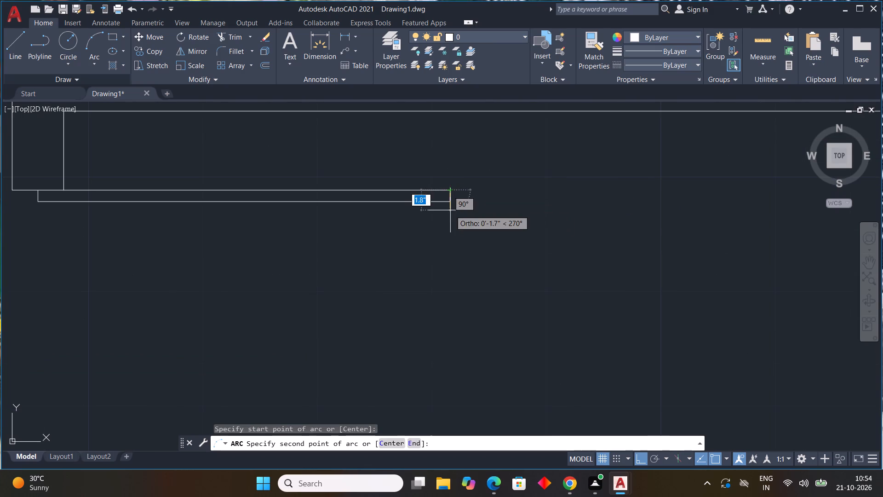
{"action": "left_click", "coordinate": [450, 204]}
{"action": "scroll", "coordinate": [407, 256], "scroll_direction": "down", "scroll_amount": 3}
{"action": "middle_click_drag", "start_coordinate": [408, 252], "coordinate": [428, 227]}
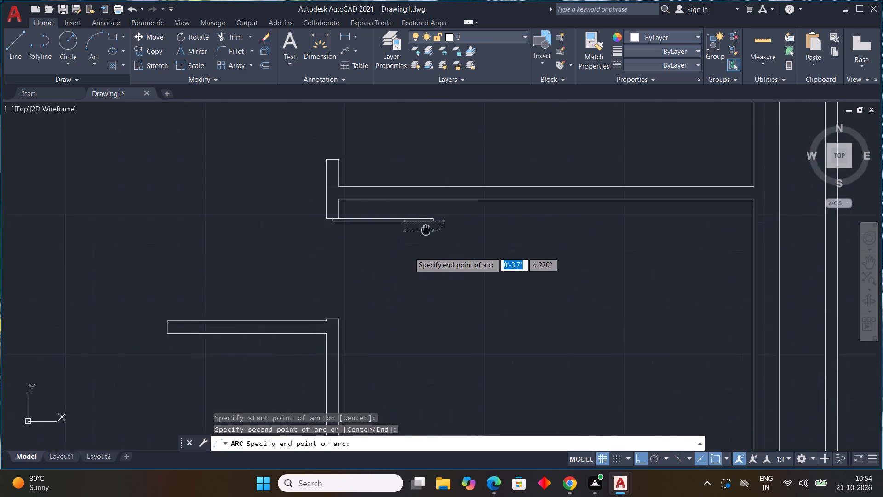
{"action": "middle_click_drag", "start_coordinate": [428, 227], "coordinate": [495, 162]}
{"action": "left_click", "coordinate": [408, 250]}
{"action": "scroll", "coordinate": [459, 266], "scroll_direction": "down", "scroll_amount": 4}
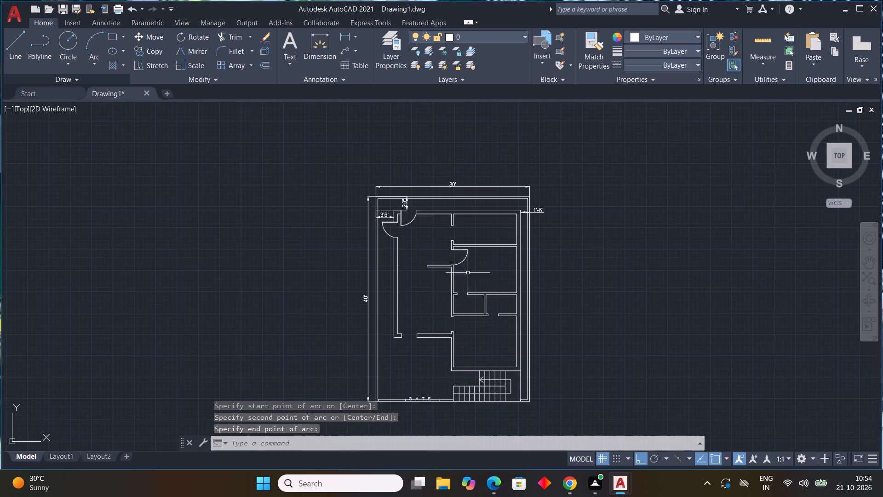
{"action": "middle_click_drag", "start_coordinate": [483, 274], "coordinate": [523, 217]}
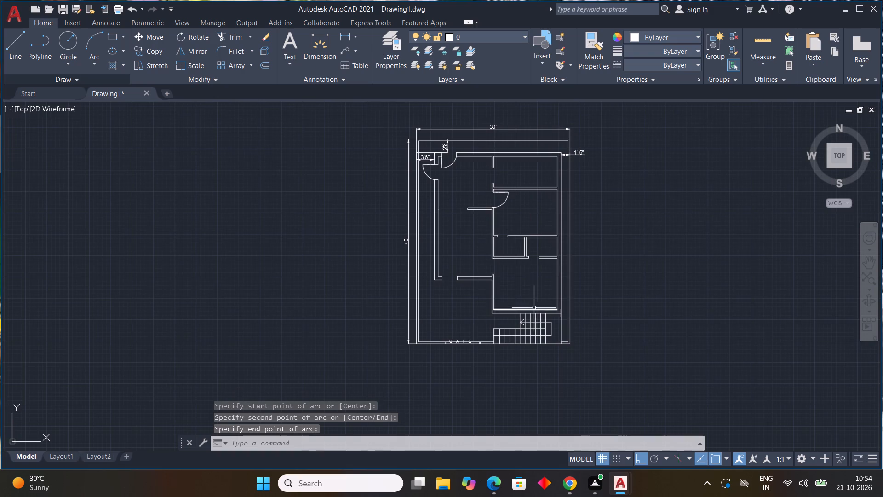
At the smaller west room's north wall opening, start a door leaf from the west jamb's north corner: 1" east, 2' south.
{"action": "scroll", "coordinate": [517, 243], "scroll_direction": "up", "scroll_amount": 4}
{"action": "type", "text": "L"}
{"action": "key", "text": "space"}
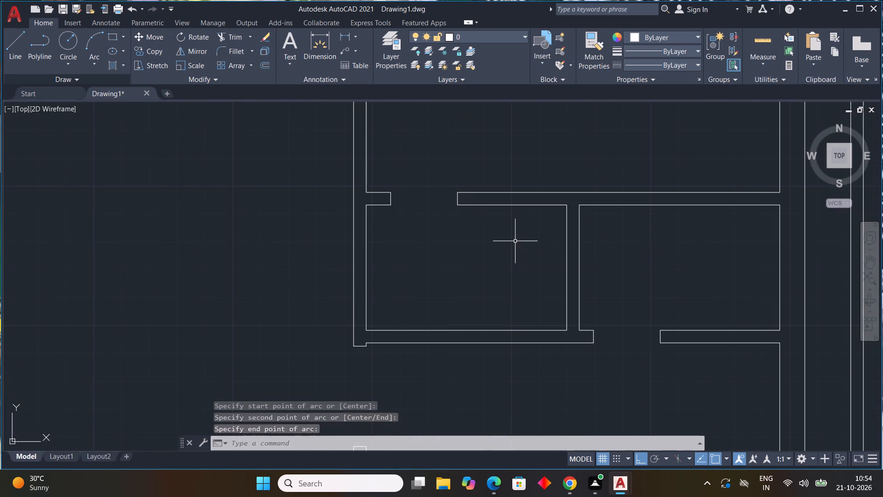
{"action": "scroll", "coordinate": [501, 235], "scroll_direction": "up", "scroll_amount": 2}
{"action": "scroll", "coordinate": [497, 233], "scroll_direction": "down", "scroll_amount": 1}
{"action": "middle_click_drag", "start_coordinate": [497, 233], "coordinate": [496, 234]}
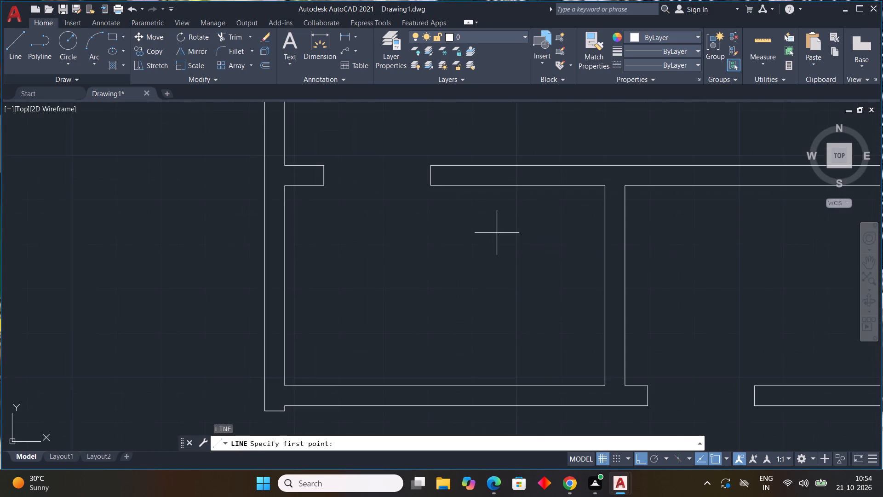
{"action": "middle_click_drag", "start_coordinate": [496, 234], "coordinate": [555, 248]}
{"action": "middle_click_drag", "start_coordinate": [564, 248], "coordinate": [576, 246]}
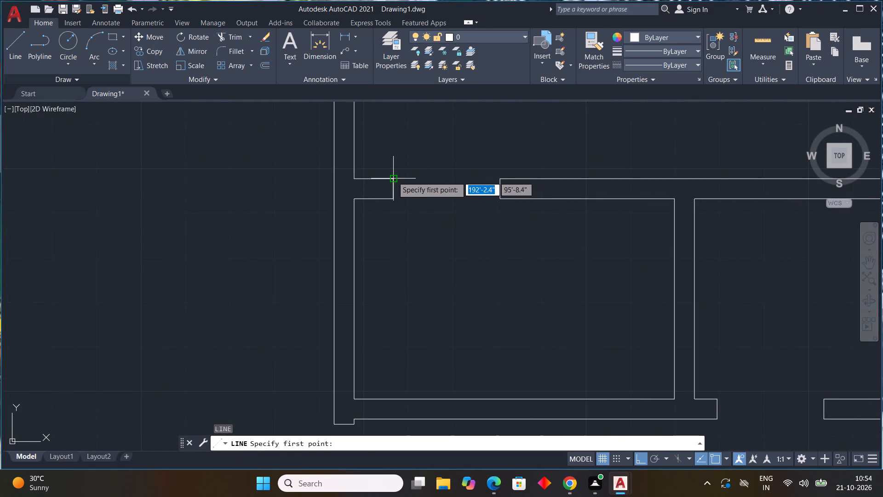
{"action": "left_click", "coordinate": [394, 179]}
{"action": "key", "text": "1"}
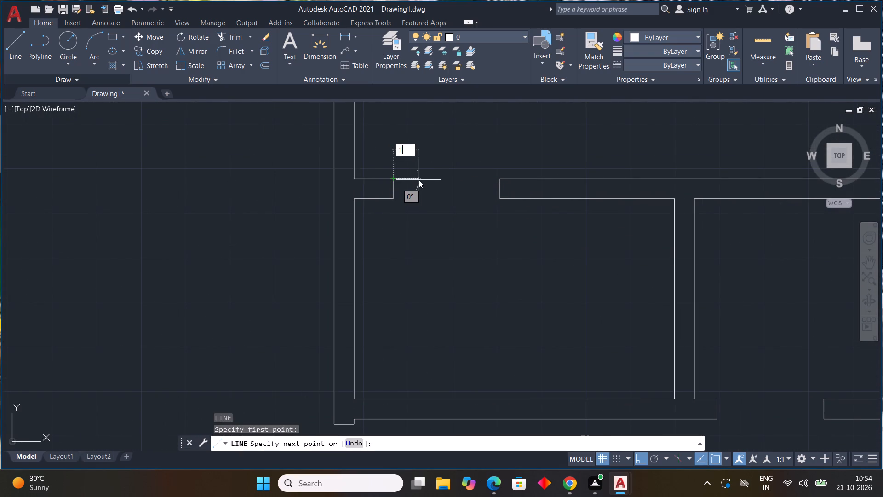
{"action": "key", "text": "shift+quotedbl"}
{"action": "key", "text": "Return"}
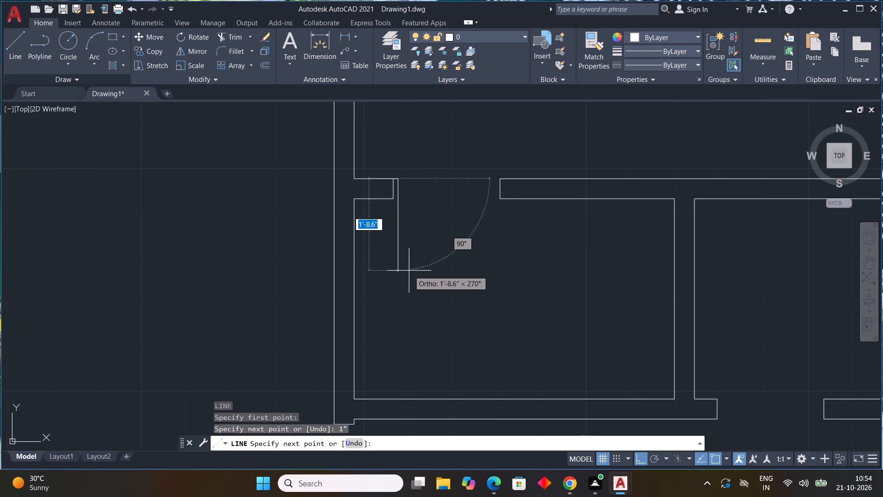
{"action": "type", "text": "2'"}
{"action": "key", "text": "Return"}
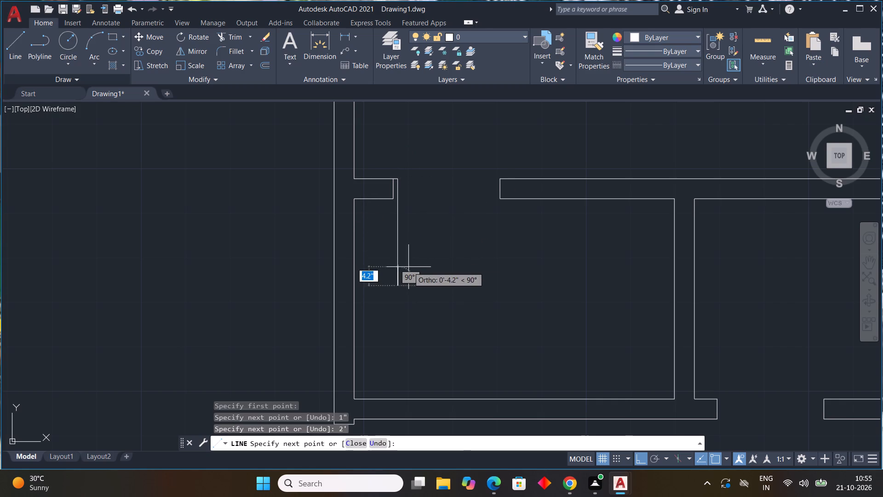
Finish that leaf with a 1" west end line and a long edge back to the west jamb's south corner.
{"action": "type", "text": "11"}
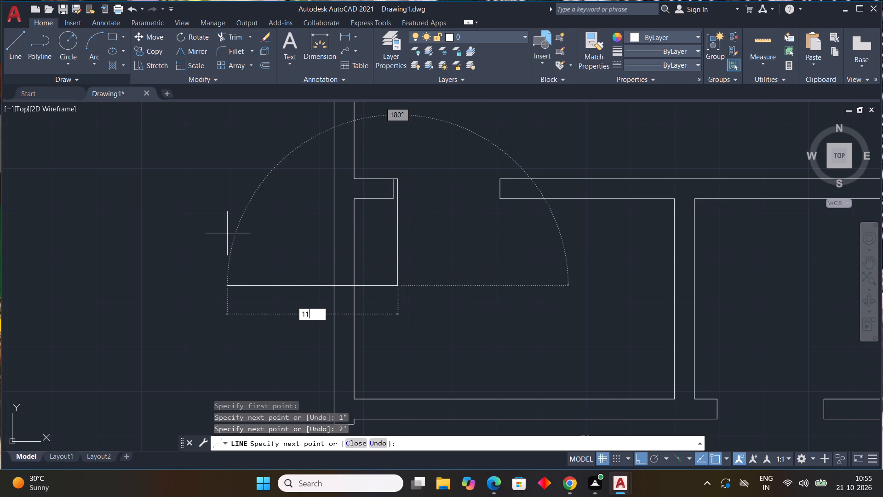
{"action": "key", "text": "BackSpace"}
{"action": "key", "text": "shift+quotedbl"}
{"action": "key", "text": "Return"}
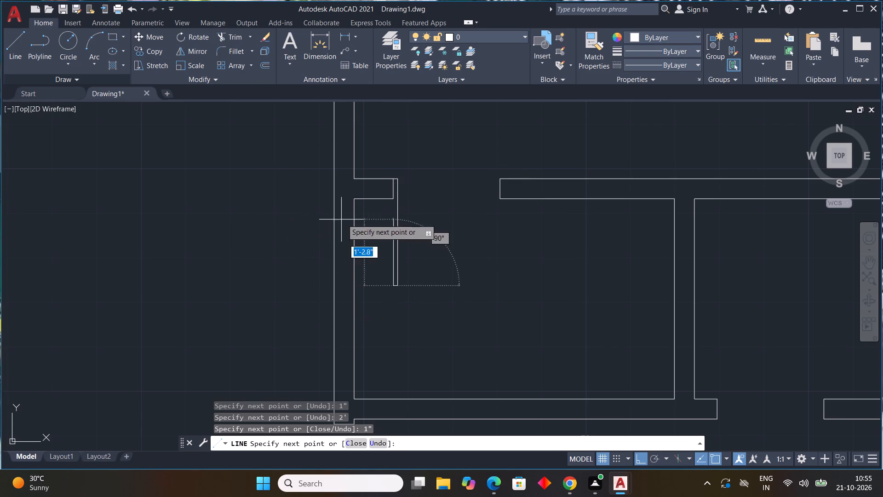
{"action": "scroll", "coordinate": [394, 198], "scroll_direction": "up", "scroll_amount": 3}
{"action": "left_click", "coordinate": [390, 200]}
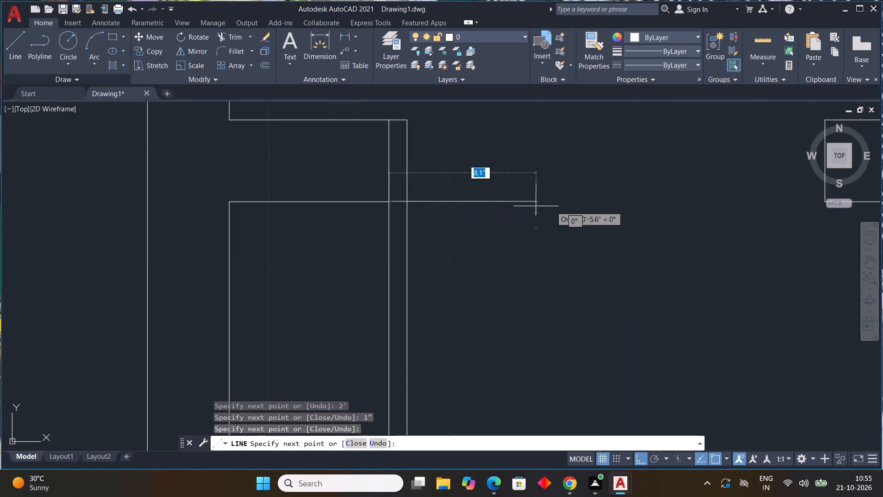
{"action": "key", "text": "Escape"}
Draw a three-point swing arc through the leaf's two south end corners to the opening's east jamb, at its south corner.
{"action": "scroll", "coordinate": [673, 206], "scroll_direction": "down", "scroll_amount": 4}
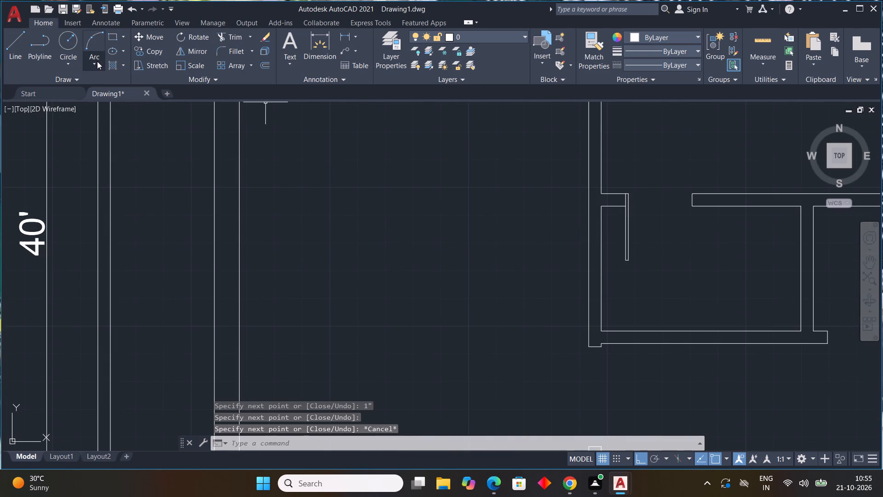
{"action": "left_click", "coordinate": [97, 61]}
{"action": "left_click", "coordinate": [110, 73]}
{"action": "scroll", "coordinate": [305, 157], "scroll_direction": "down", "scroll_amount": 1}
{"action": "middle_click_drag", "start_coordinate": [305, 157], "coordinate": [70, 113]}
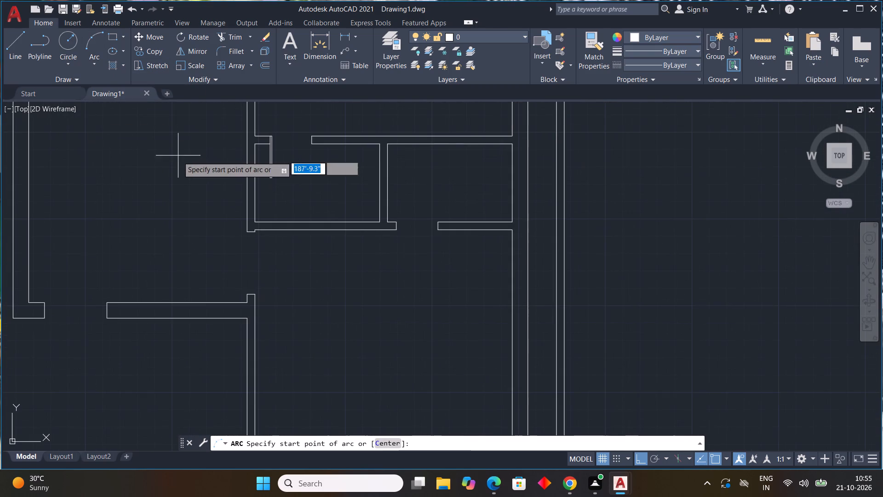
{"action": "scroll", "coordinate": [273, 186], "scroll_direction": "up", "scroll_amount": 4}
{"action": "left_click", "coordinate": [258, 153]}
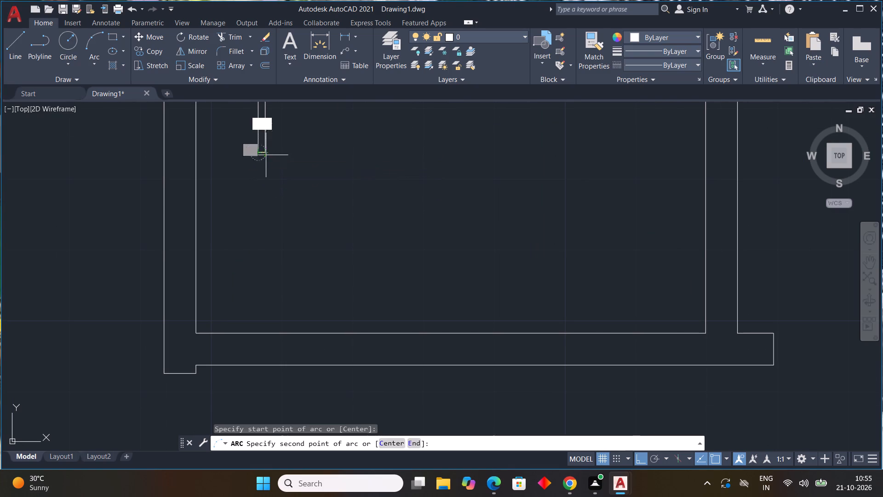
{"action": "left_click", "coordinate": [265, 153]}
{"action": "scroll", "coordinate": [298, 171], "scroll_direction": "down", "scroll_amount": 3}
{"action": "middle_click_drag", "start_coordinate": [315, 168], "coordinate": [318, 212]}
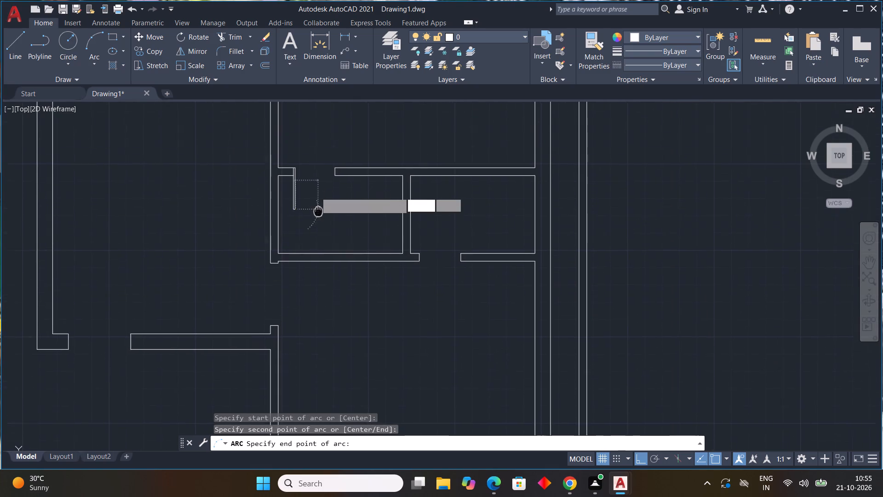
{"action": "middle_click_drag", "start_coordinate": [318, 212], "coordinate": [324, 251]}
{"action": "scroll", "coordinate": [359, 190], "scroll_direction": "up", "scroll_amount": 1}
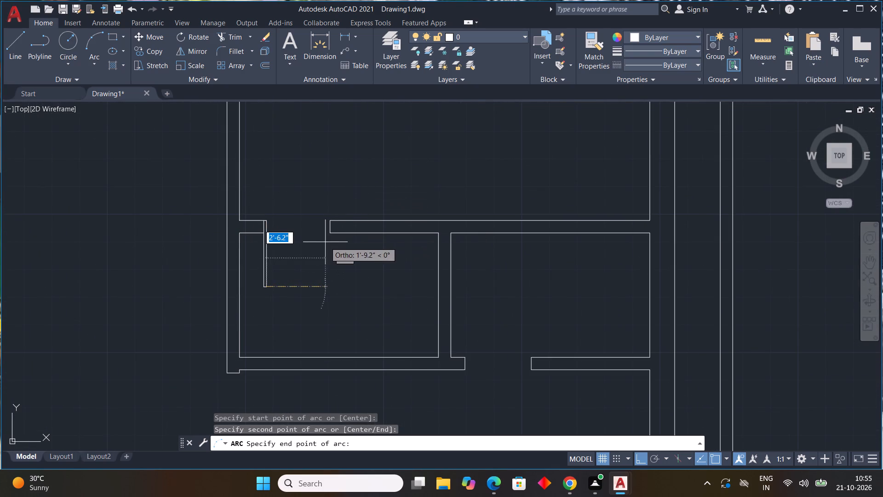
{"action": "left_click", "coordinate": [329, 234]}
{"action": "scroll", "coordinate": [399, 209], "scroll_direction": "down", "scroll_amount": 1}
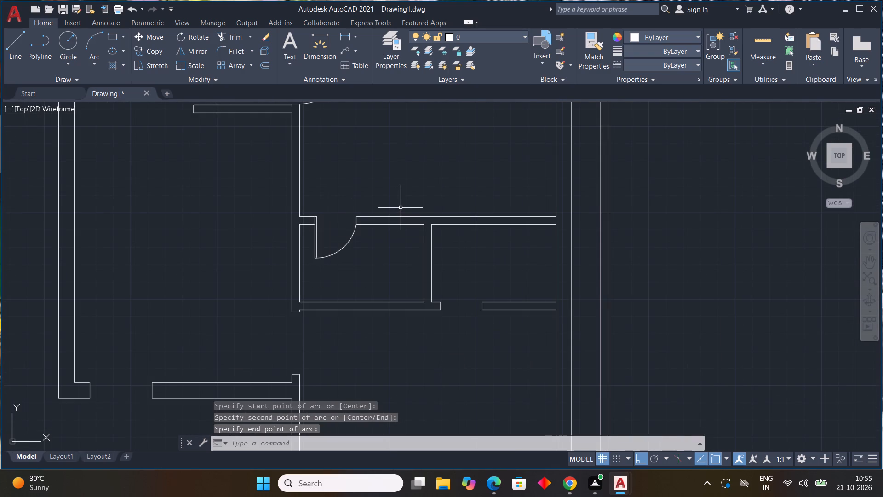
{"action": "key", "text": "Escape"}
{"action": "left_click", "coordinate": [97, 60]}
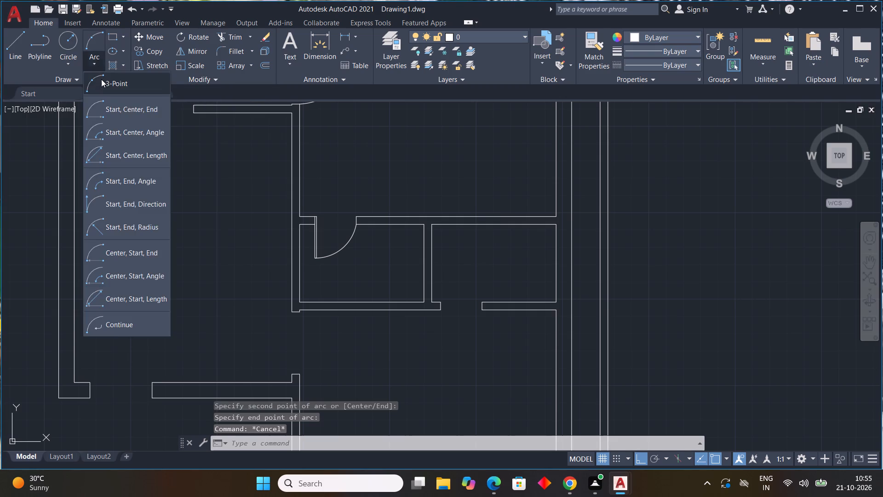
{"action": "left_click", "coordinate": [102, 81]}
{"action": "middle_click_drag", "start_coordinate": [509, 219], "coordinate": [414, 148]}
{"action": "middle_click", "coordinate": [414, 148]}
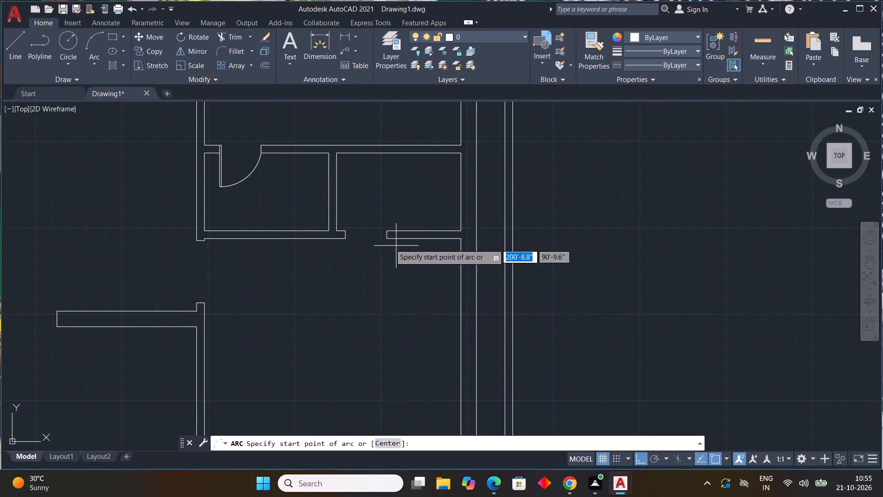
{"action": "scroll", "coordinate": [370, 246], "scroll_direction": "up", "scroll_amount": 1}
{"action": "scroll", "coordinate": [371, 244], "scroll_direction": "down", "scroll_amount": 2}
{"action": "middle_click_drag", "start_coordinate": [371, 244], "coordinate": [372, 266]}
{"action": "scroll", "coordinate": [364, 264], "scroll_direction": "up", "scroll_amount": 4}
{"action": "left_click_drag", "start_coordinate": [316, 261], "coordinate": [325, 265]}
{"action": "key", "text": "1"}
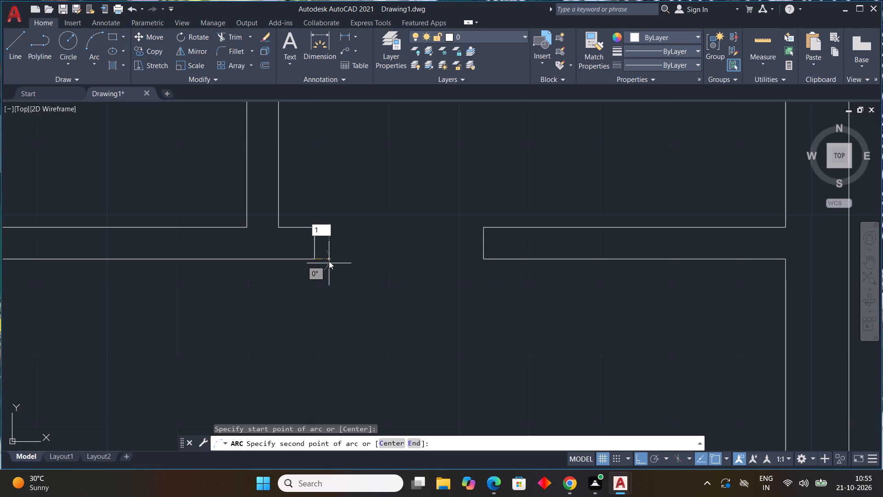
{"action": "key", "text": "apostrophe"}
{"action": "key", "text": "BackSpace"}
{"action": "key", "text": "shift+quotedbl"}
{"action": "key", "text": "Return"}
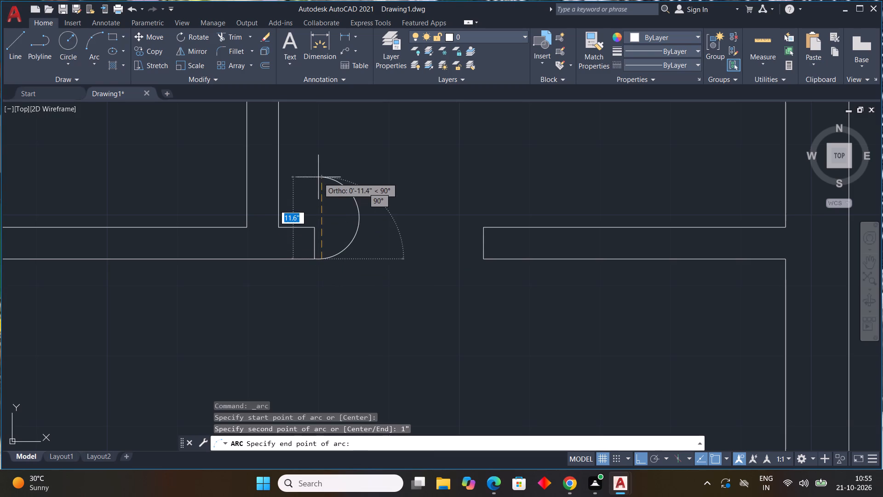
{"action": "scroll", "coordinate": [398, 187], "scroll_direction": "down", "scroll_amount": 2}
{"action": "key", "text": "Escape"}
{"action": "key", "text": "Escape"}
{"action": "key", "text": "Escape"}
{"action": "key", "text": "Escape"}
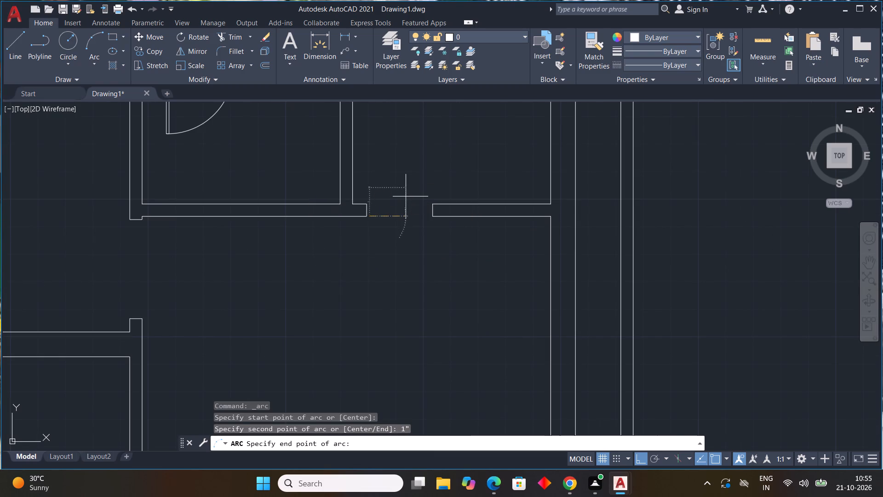
At the adjoining small east room's south wall opening, start a door leaf from the west jamb's south corner: 1" east, 2' north.
{"action": "type", "text": "L"}
{"action": "key", "text": "space"}
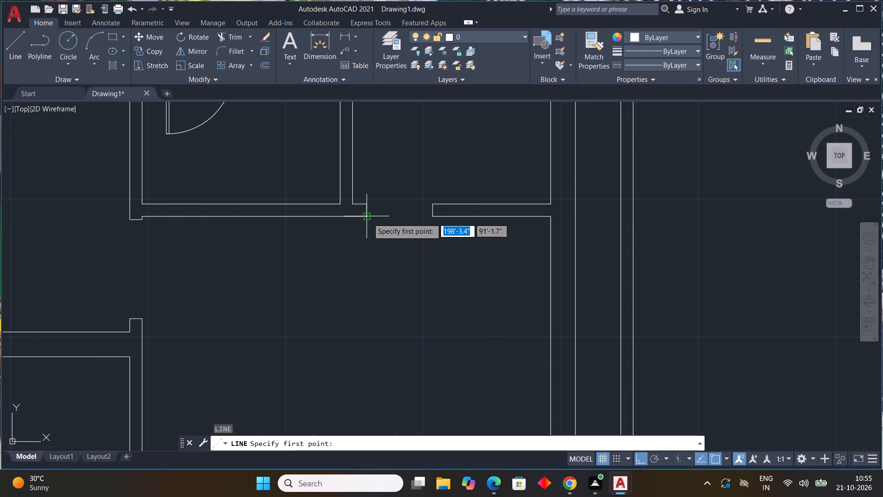
{"action": "left_click_drag", "start_coordinate": [368, 218], "coordinate": [376, 218]}
{"action": "left_click", "coordinate": [386, 217]}
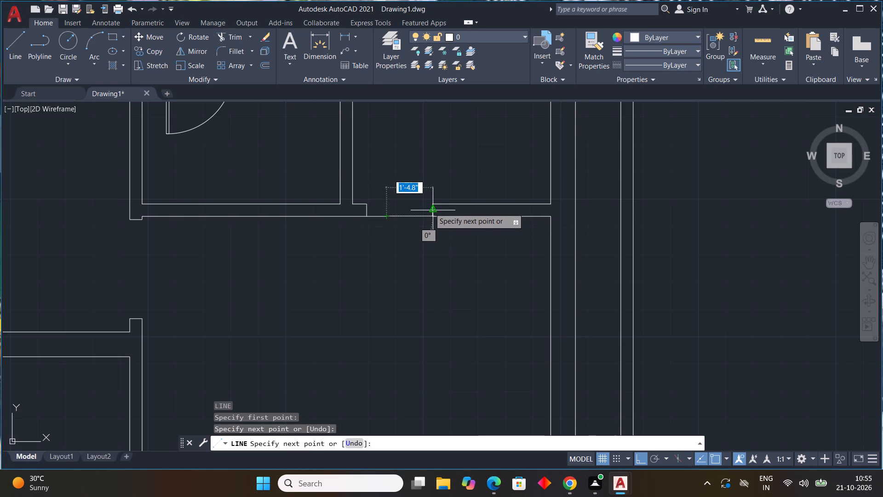
{"action": "key", "text": "ctrl+z"}
{"action": "key", "text": "1"}
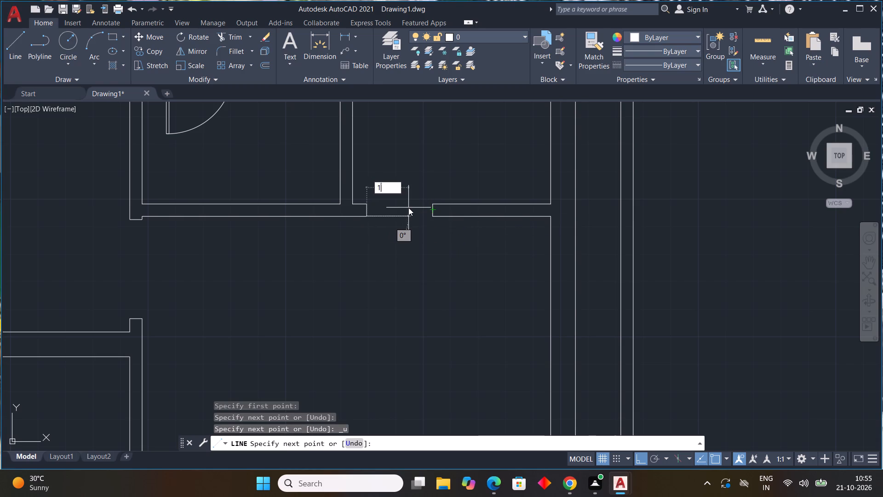
{"action": "key", "text": "shift+quotedbl"}
{"action": "key", "text": "Return"}
{"action": "middle_click_drag", "start_coordinate": [401, 164], "coordinate": [432, 242]}
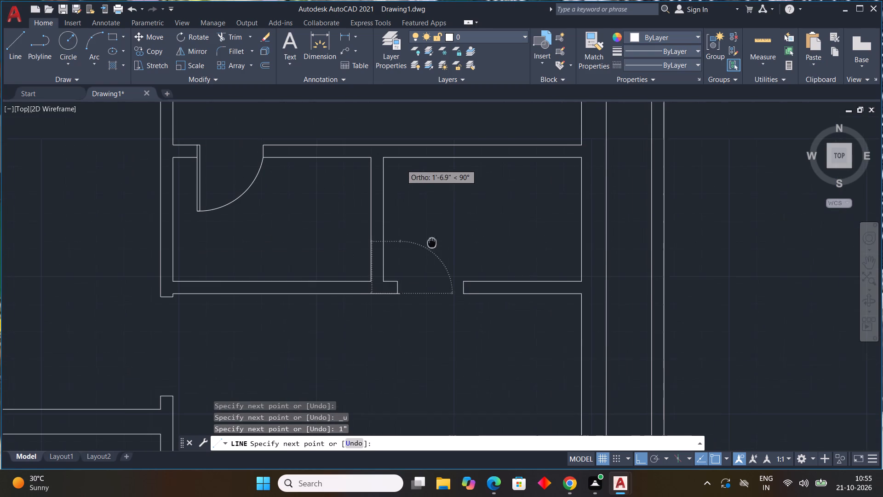
{"action": "middle_click_drag", "start_coordinate": [432, 242], "coordinate": [433, 243]}
{"action": "type", "text": "2'"}
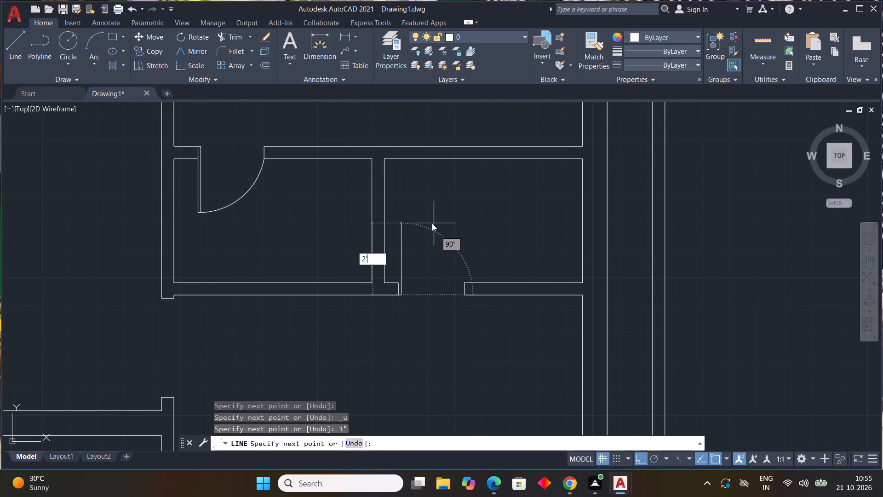
{"action": "key", "text": "Return"}
Finish that leaf with a 1" west end line and a long edge back to the west jamb's north corner.
{"action": "key", "text": "1"}
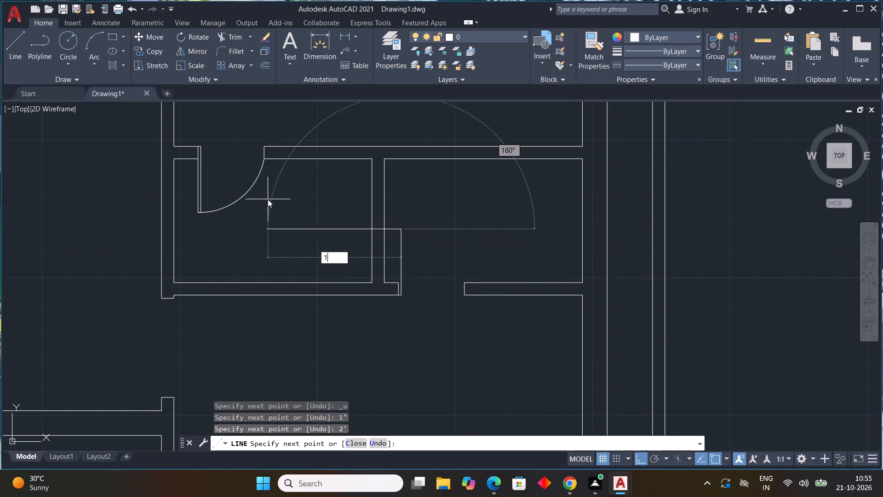
{"action": "key", "text": "shift+quotedbl"}
{"action": "key", "text": "Return"}
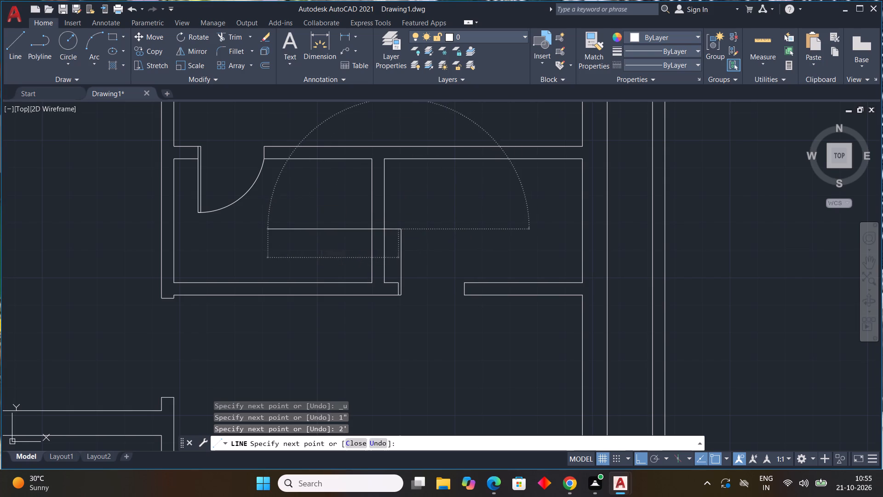
{"action": "scroll", "coordinate": [372, 283], "scroll_direction": "up", "scroll_amount": 4}
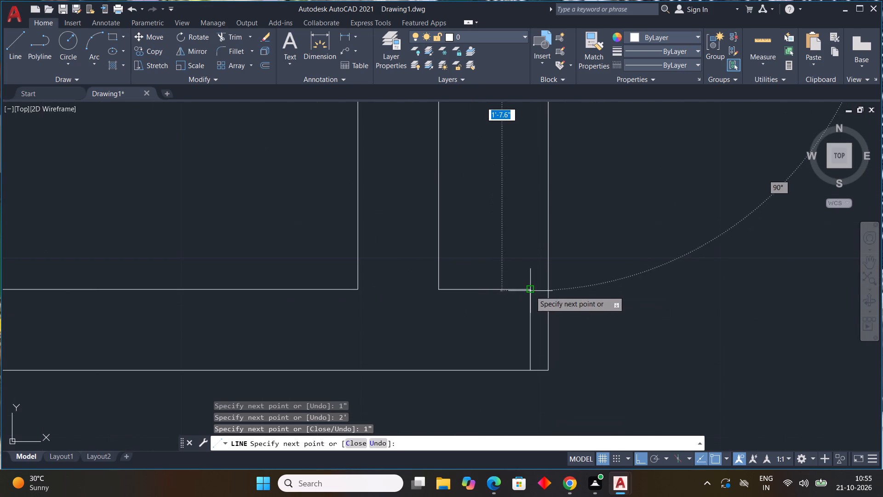
{"action": "left_click", "coordinate": [533, 291]}
{"action": "key", "text": "Escape"}
Draw a three-point swing arc through the leaf's two north end corners to the opening's east jamb, at its north corner.
{"action": "scroll", "coordinate": [565, 248], "scroll_direction": "down", "scroll_amount": 3}
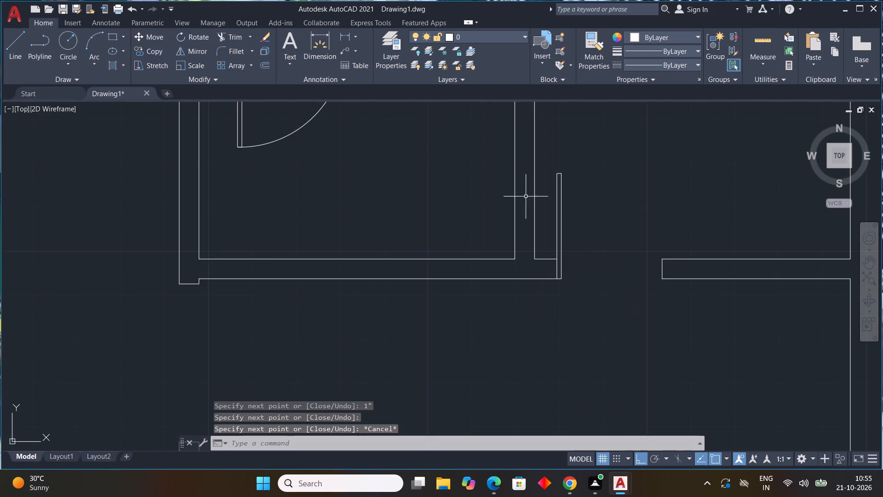
{"action": "left_click", "coordinate": [91, 61]}
{"action": "left_click", "coordinate": [110, 82]}
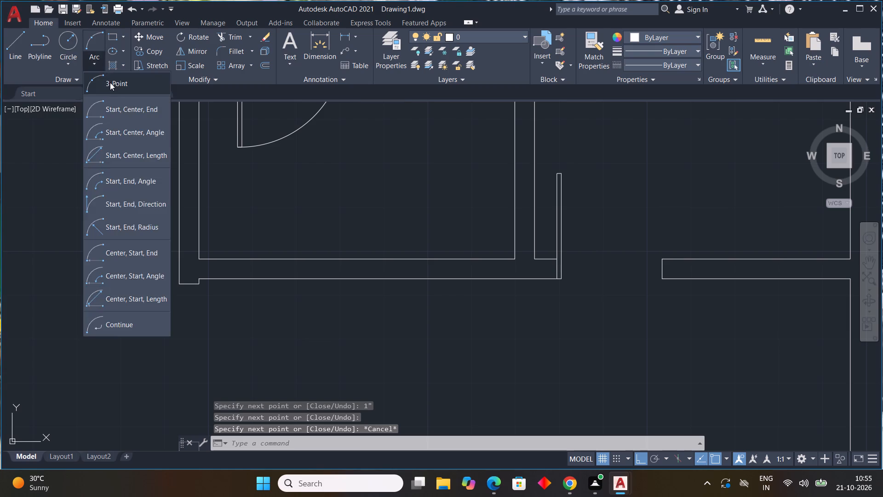
{"action": "scroll", "coordinate": [575, 169], "scroll_direction": "up", "scroll_amount": 2}
{"action": "middle_click_drag", "start_coordinate": [571, 170], "coordinate": [422, 146]}
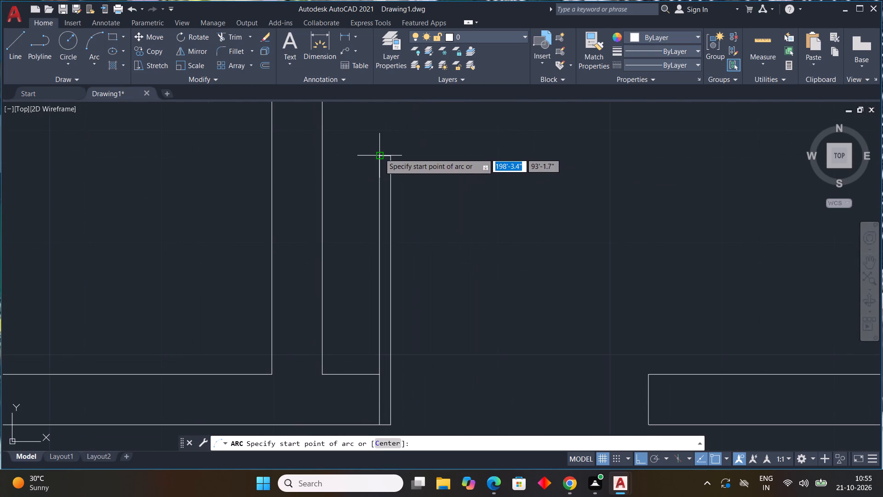
{"action": "left_click", "coordinate": [379, 153]}
{"action": "left_click", "coordinate": [390, 155]}
{"action": "scroll", "coordinate": [490, 182], "scroll_direction": "down", "scroll_amount": 2}
{"action": "middle_click_drag", "start_coordinate": [490, 182], "coordinate": [476, 157]}
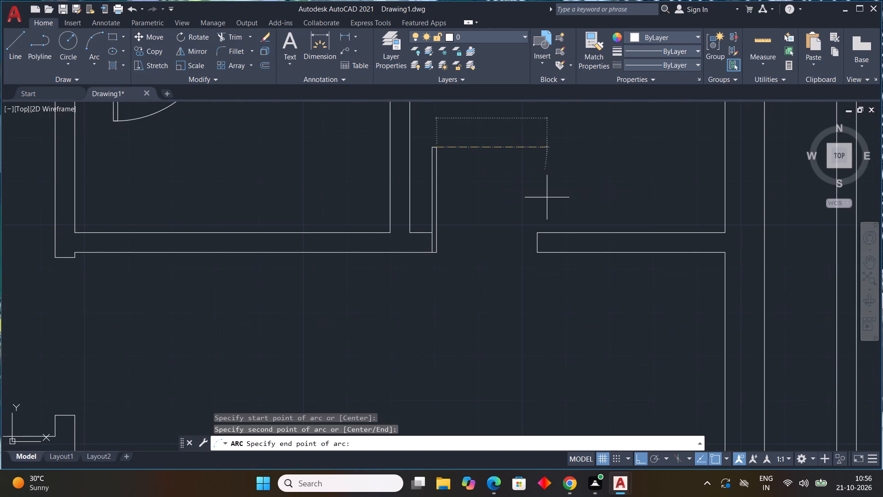
{"action": "left_click", "coordinate": [539, 233]}
{"action": "scroll", "coordinate": [594, 227], "scroll_direction": "down", "scroll_amount": 4}
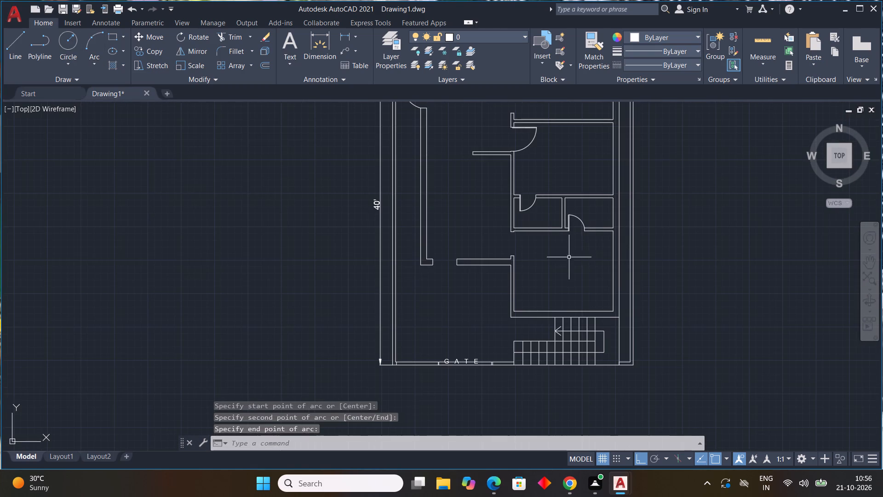
At the southeast room's west wall opening, start a door leaf from the north jamb's midpoint: 1" south, 3' east.
{"action": "middle_click_drag", "start_coordinate": [559, 263], "coordinate": [551, 211]}
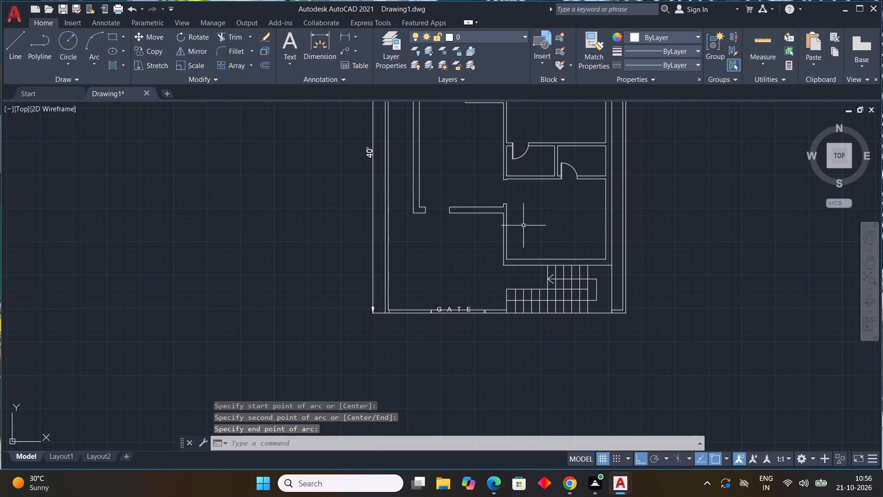
{"action": "type", "text": "L"}
{"action": "key", "text": "space"}
{"action": "scroll", "coordinate": [515, 180], "scroll_direction": "up", "scroll_amount": 4}
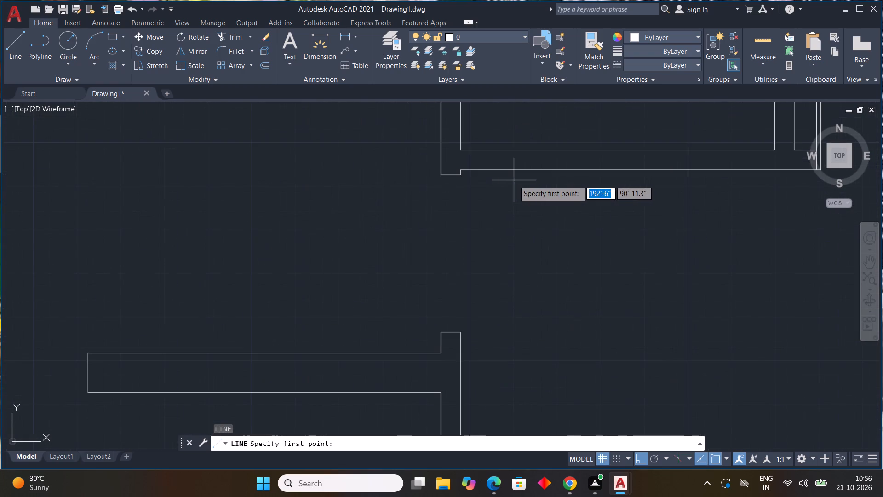
{"action": "middle_click_drag", "start_coordinate": [514, 186], "coordinate": [502, 237]}
{"action": "left_click_drag", "start_coordinate": [436, 227], "coordinate": [438, 246]}
{"action": "key", "text": "grave"}
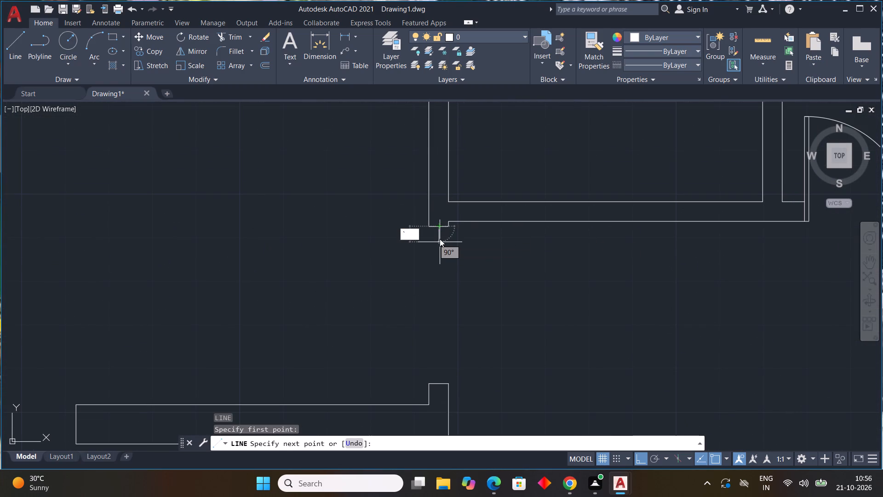
{"action": "key", "text": "BackSpace"}
{"action": "type", "text": "1\""}
{"action": "key", "text": "Return"}
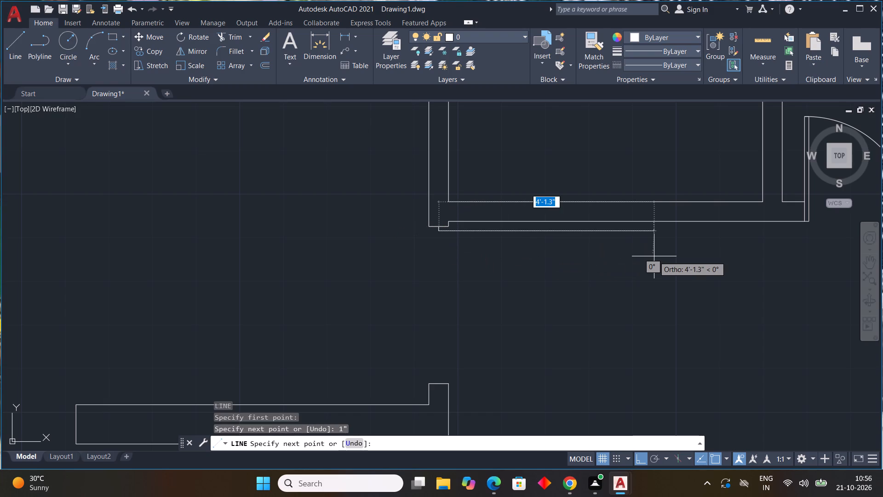
{"action": "type", "text": "3'"}
{"action": "key", "text": "Return"}
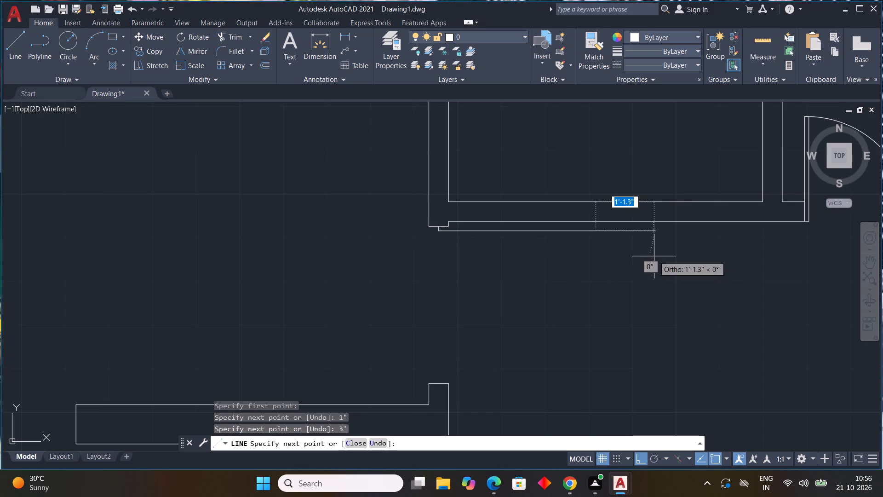
Finish that leaf with a 1" north end line and a long edge back west to the north jamb's east corner.
{"action": "type", "text": "1\""}
{"action": "key", "text": "Return"}
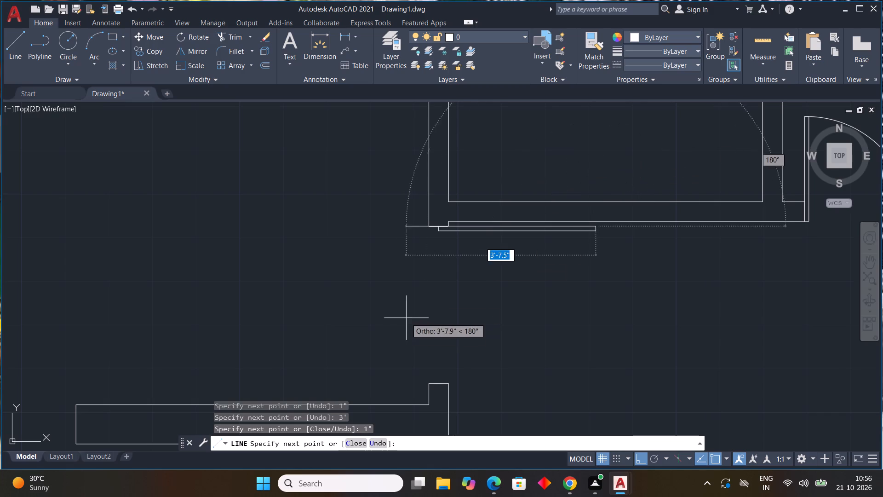
{"action": "scroll", "coordinate": [453, 223], "scroll_direction": "up", "scroll_amount": 3}
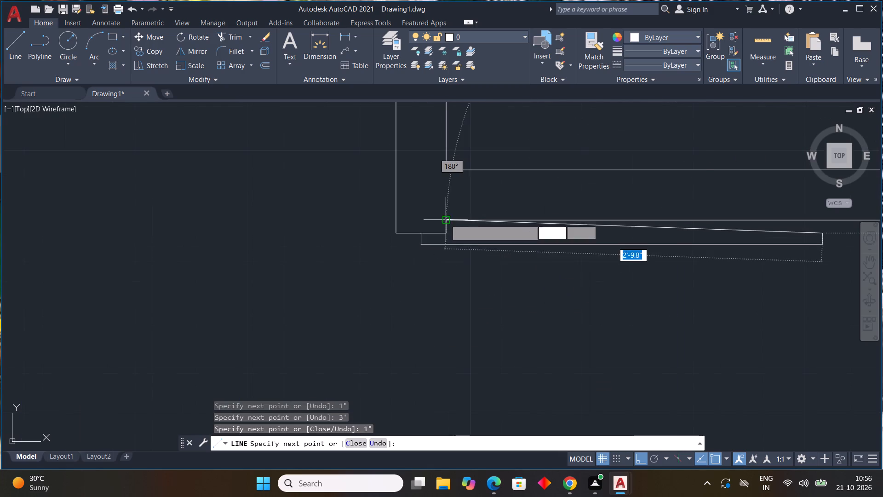
{"action": "left_click", "coordinate": [447, 233]}
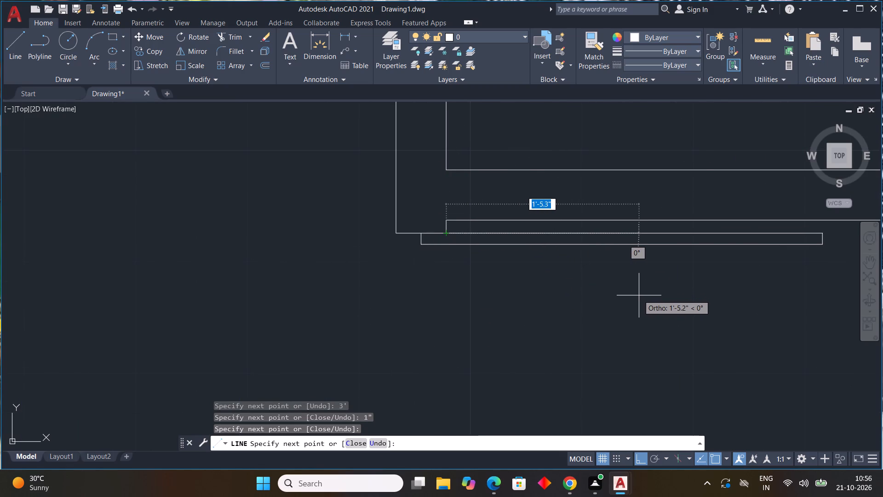
{"action": "key", "text": "Escape"}
Draw a three-point swing arc through the leaf's two east end corners to the opening's south jamb, at its east corner.
{"action": "left_click", "coordinate": [94, 63]}
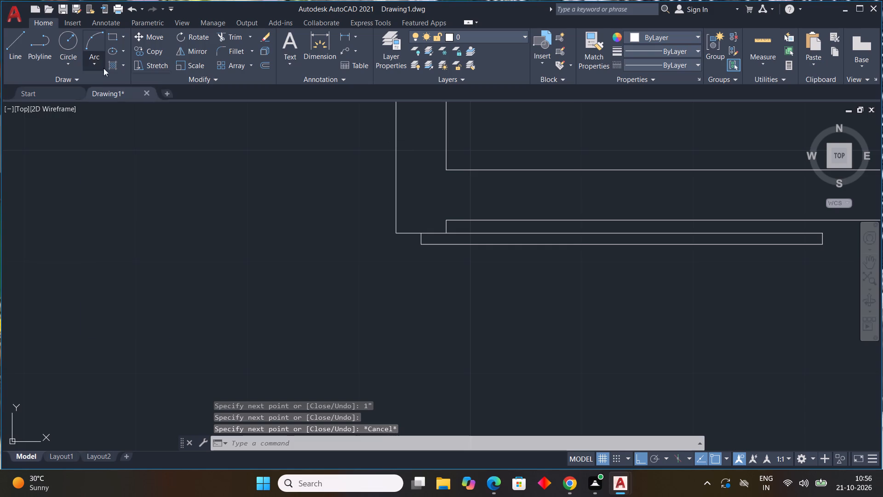
{"action": "left_click", "coordinate": [142, 87]}
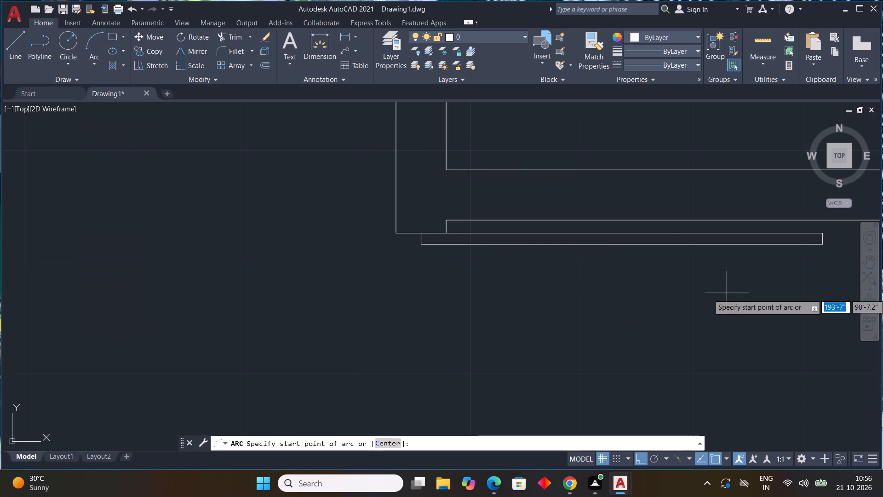
{"action": "scroll", "coordinate": [731, 299], "scroll_direction": "up", "scroll_amount": 1}
{"action": "middle_click_drag", "start_coordinate": [718, 301], "coordinate": [521, 279]}
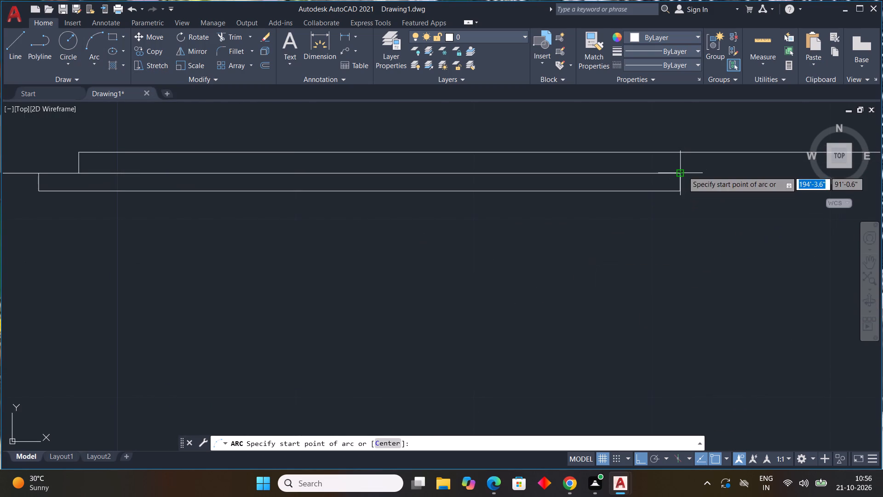
{"action": "left_click", "coordinate": [683, 171]}
{"action": "left_click", "coordinate": [681, 193]}
{"action": "scroll", "coordinate": [510, 338], "scroll_direction": "down", "scroll_amount": 3}
{"action": "middle_click_drag", "start_coordinate": [514, 337], "coordinate": [514, 337]}
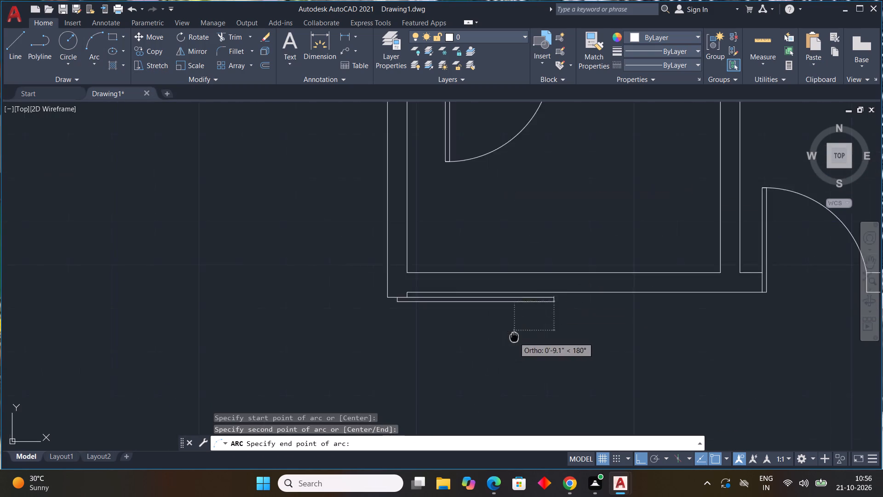
{"action": "middle_click_drag", "start_coordinate": [514, 337], "coordinate": [547, 163]}
{"action": "left_click", "coordinate": [438, 283]}
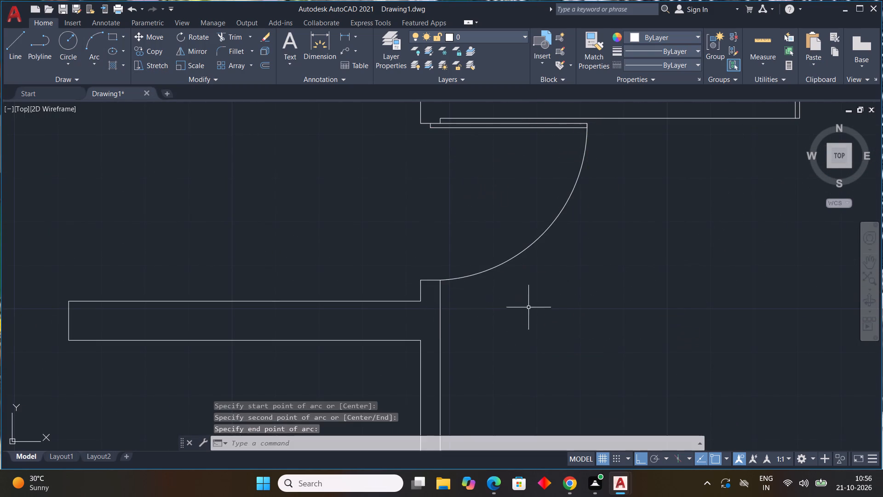
Start a line at the main hall's south wall opening, from the west jamb's south corner.
{"action": "scroll", "coordinate": [530, 309], "scroll_direction": "down", "scroll_amount": 4}
{"action": "middle_click_drag", "start_coordinate": [559, 343], "coordinate": [620, 301]}
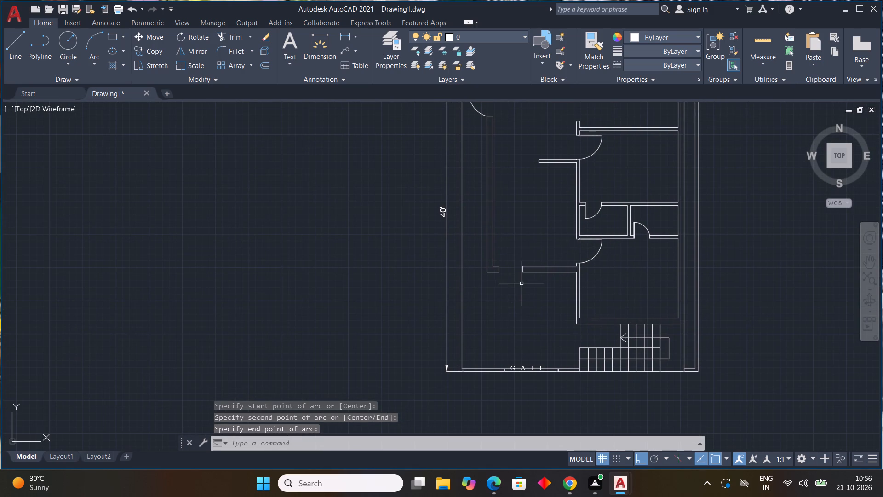
{"action": "type", "text": "L"}
{"action": "key", "text": "space"}
{"action": "scroll", "coordinate": [519, 273], "scroll_direction": "up", "scroll_amount": 3}
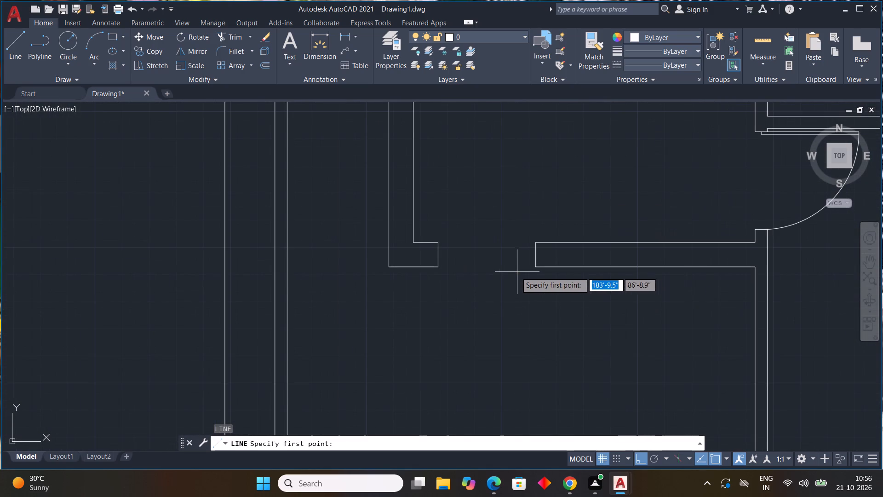
{"action": "scroll", "coordinate": [495, 274], "scroll_direction": "up", "scroll_amount": 1}
{"action": "left_click_drag", "start_coordinate": [402, 261], "coordinate": [413, 260]}
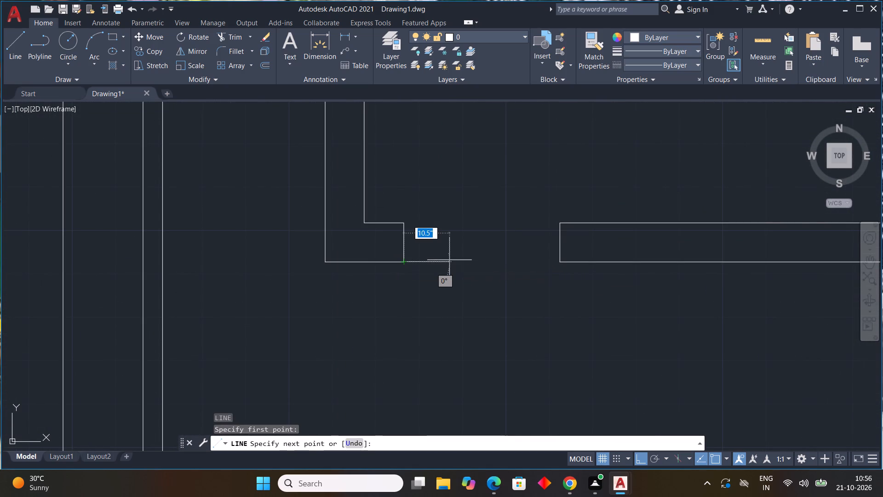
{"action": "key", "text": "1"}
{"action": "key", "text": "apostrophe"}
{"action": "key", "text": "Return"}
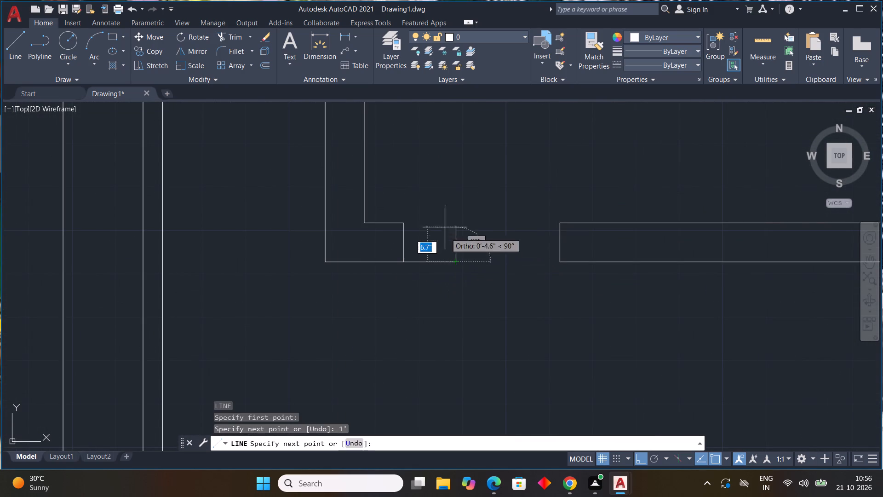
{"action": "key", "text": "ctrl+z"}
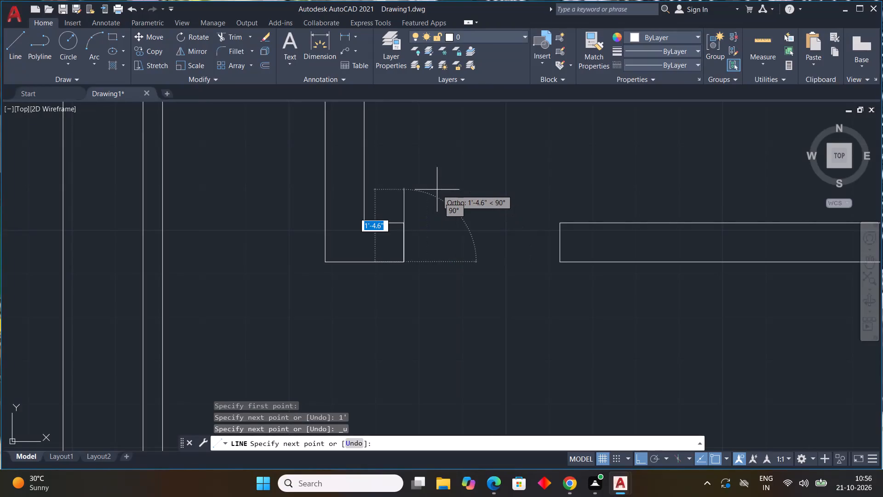
Draw the door leaf from that corner: 1" east, 3' north, 1" west, and back south to the west jamb's north corner.
{"action": "key", "text": "1"}
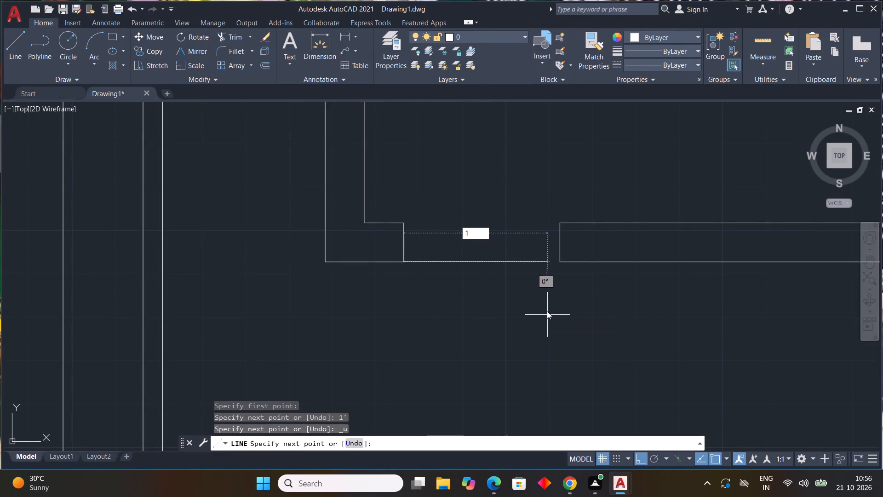
{"action": "key", "text": "shift+quotedbl"}
{"action": "key", "text": "Return"}
{"action": "middle_click_drag", "start_coordinate": [428, 171], "coordinate": [468, 313]}
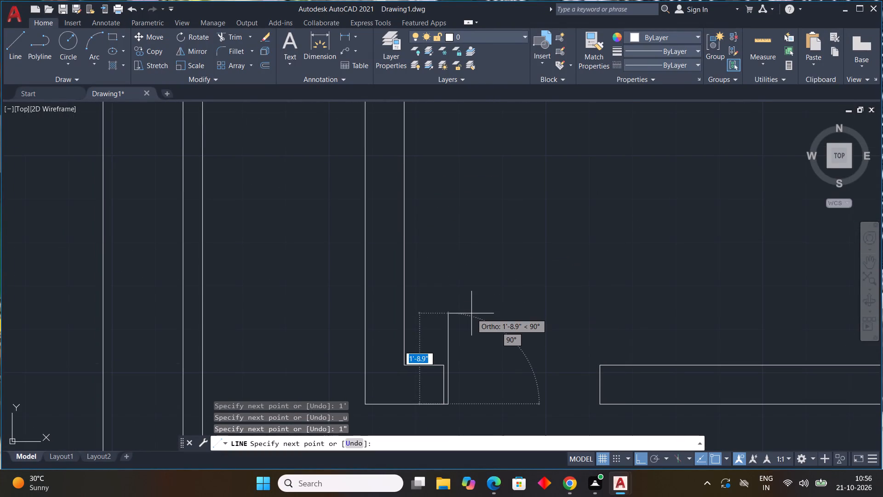
{"action": "type", "text": "3'"}
{"action": "key", "text": "Return"}
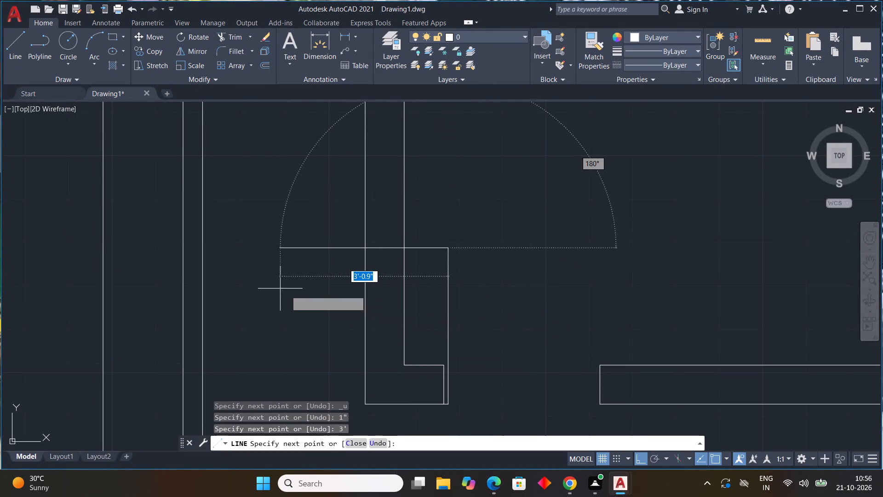
{"action": "key", "text": "1"}
{"action": "key", "text": "shift+quotedbl"}
{"action": "key", "text": "Return"}
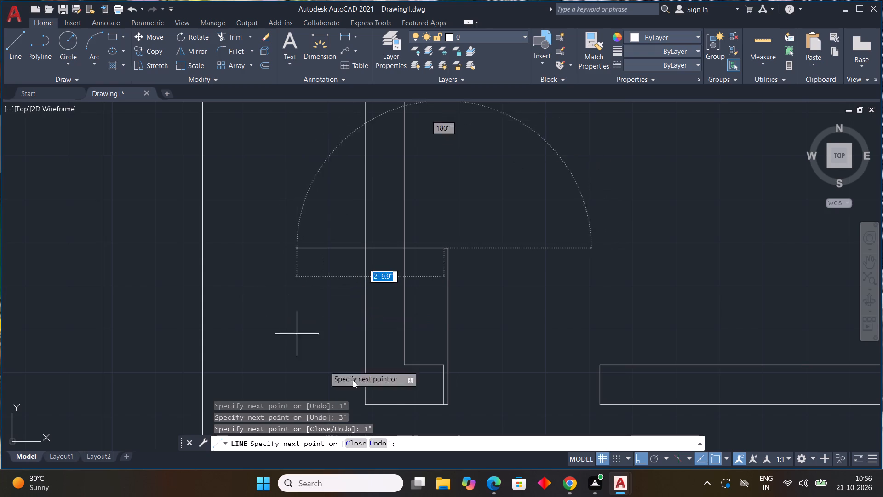
{"action": "scroll", "coordinate": [475, 366], "scroll_direction": "up", "scroll_amount": 2}
{"action": "left_click", "coordinate": [401, 368]}
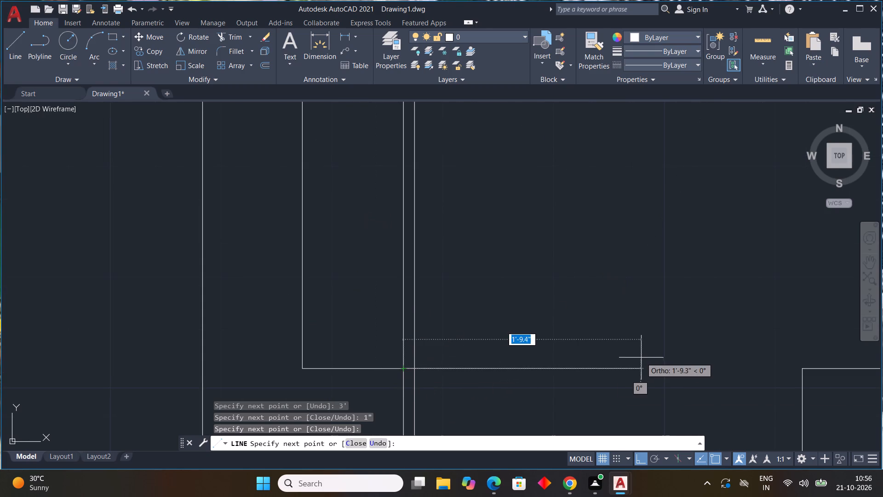
{"action": "key", "text": "Escape"}
Draw a three-point swing arc through the leaf's two north end corners to the opening's east jamb.
{"action": "left_click", "coordinate": [88, 67]}
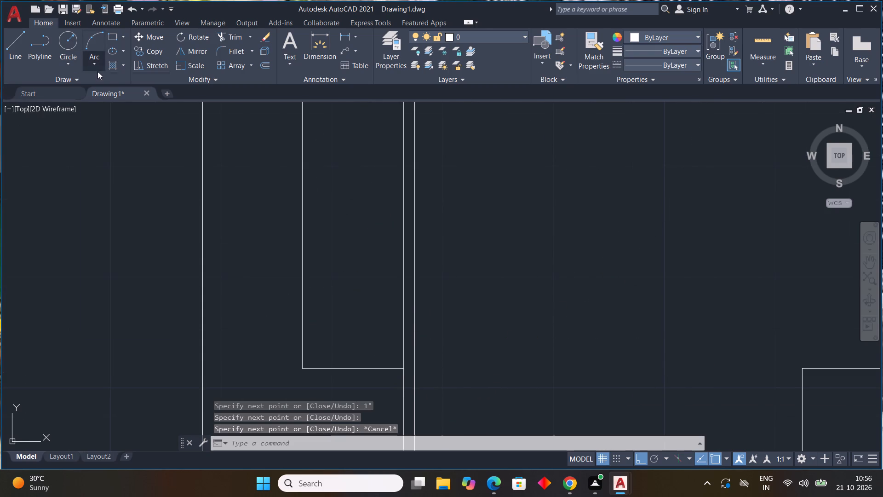
{"action": "left_click_drag", "start_coordinate": [108, 86], "coordinate": [114, 89]}
{"action": "scroll", "coordinate": [474, 219], "scroll_direction": "down", "scroll_amount": 1}
{"action": "middle_click_drag", "start_coordinate": [474, 219], "coordinate": [459, 296]}
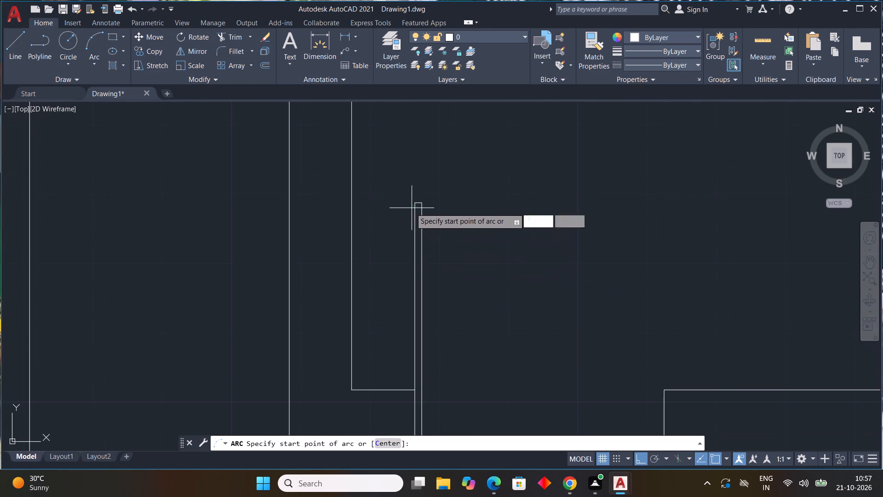
{"action": "left_click", "coordinate": [413, 202]}
{"action": "left_click", "coordinate": [424, 204]}
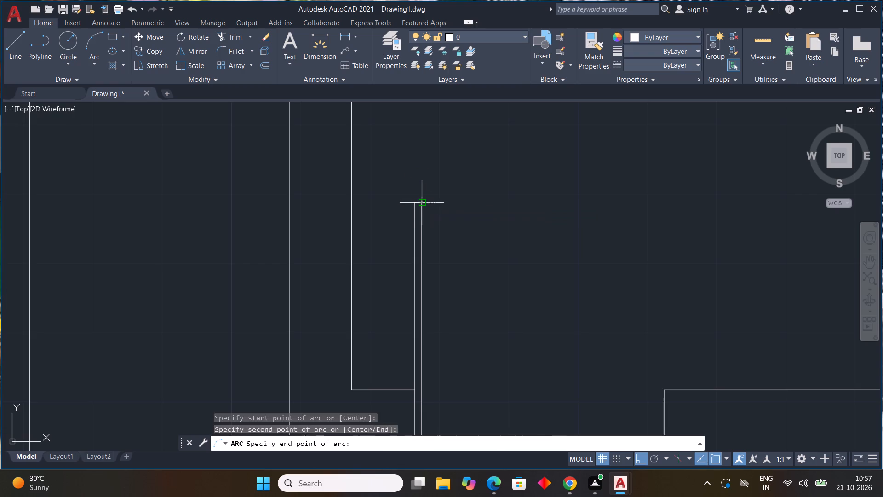
{"action": "scroll", "coordinate": [520, 287], "scroll_direction": "down", "scroll_amount": 2}
{"action": "middle_click_drag", "start_coordinate": [520, 289], "coordinate": [426, 210]}
{"action": "left_click", "coordinate": [482, 258]}
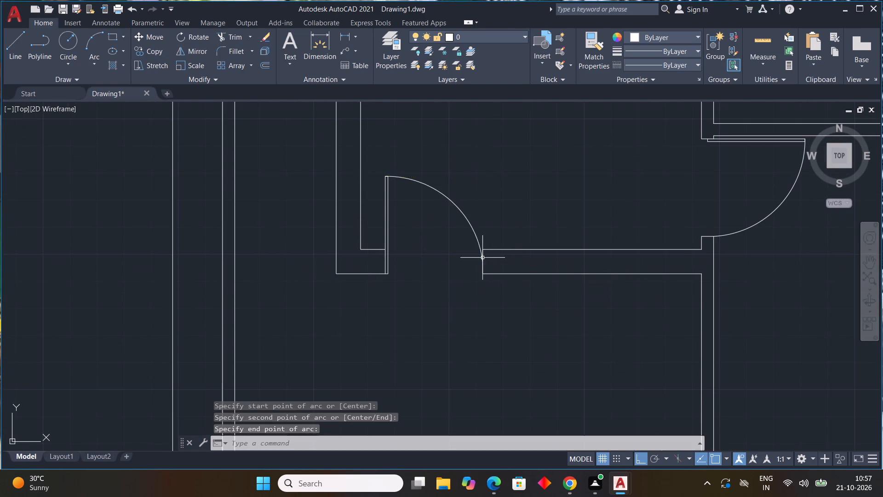
{"action": "scroll", "coordinate": [552, 272], "scroll_direction": "down", "scroll_amount": 4}
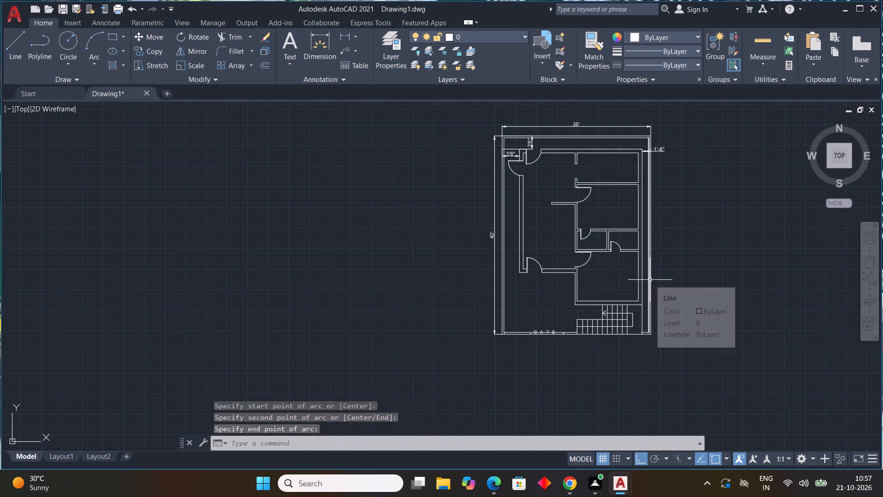
{"action": "key", "text": "Escape"}
{"action": "key", "text": "Escape"}
{"action": "key", "text": "Escape"}
{"action": "key", "text": "Escape"}
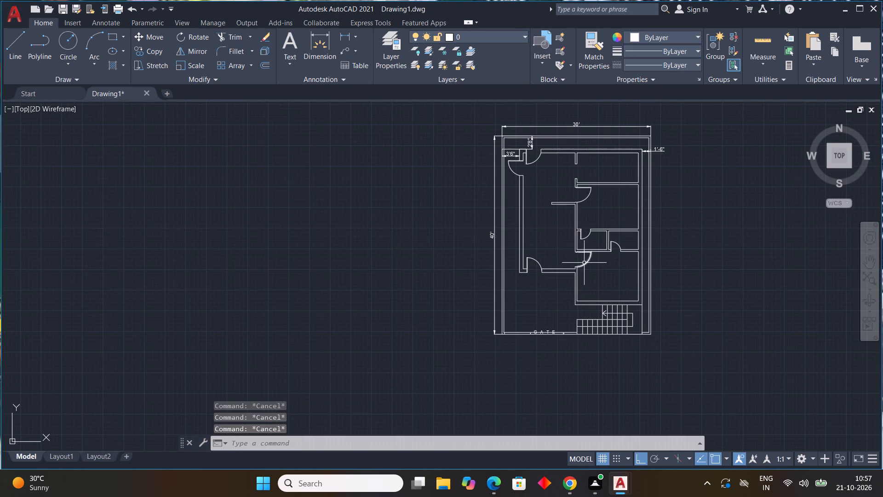
{"action": "key", "text": "Escape"}
Draw a rectangular column 9" wide and about 12" deep in the front area, aligned with the hall's west wall and southeast room's inner south wall face.
{"action": "scroll", "coordinate": [581, 312], "scroll_direction": "down", "scroll_amount": 1}
{"action": "middle_click_drag", "start_coordinate": [579, 312], "coordinate": [563, 272]}
{"action": "scroll", "coordinate": [566, 265], "scroll_direction": "up", "scroll_amount": 3}
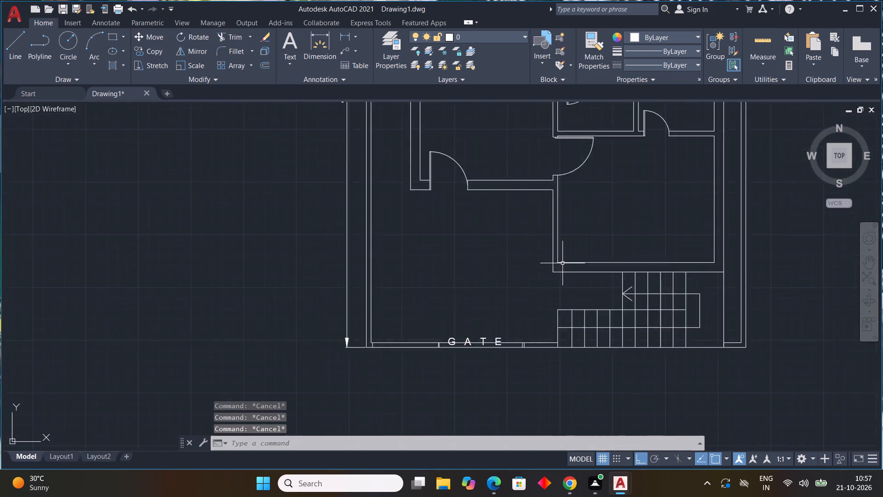
{"action": "scroll", "coordinate": [562, 263], "scroll_direction": "up", "scroll_amount": 1}
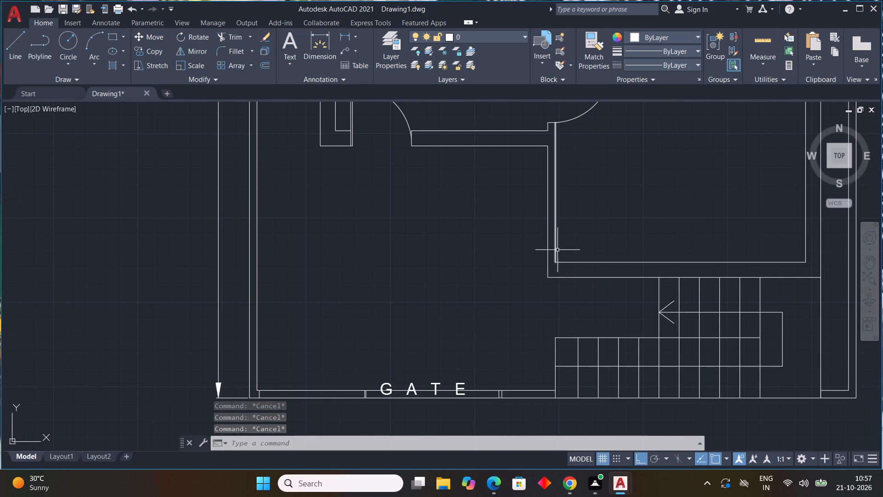
{"action": "type", "text": "L"}
{"action": "key", "text": "space"}
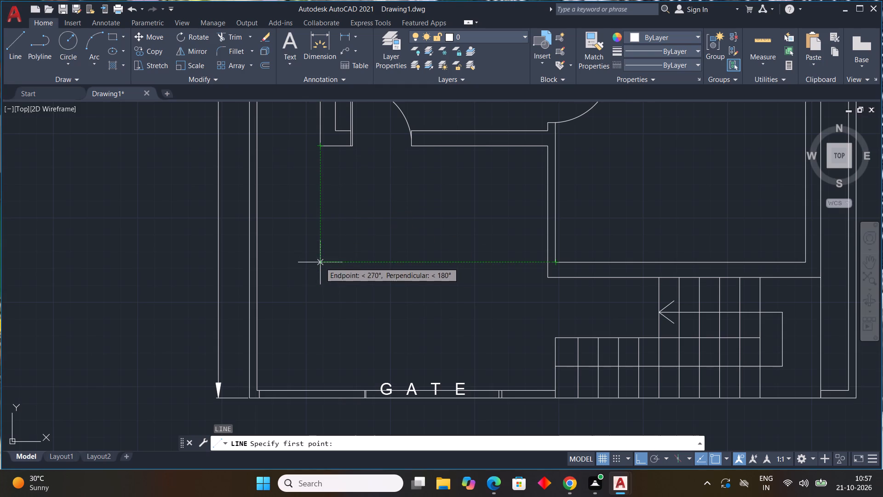
{"action": "left_click", "coordinate": [319, 262]}
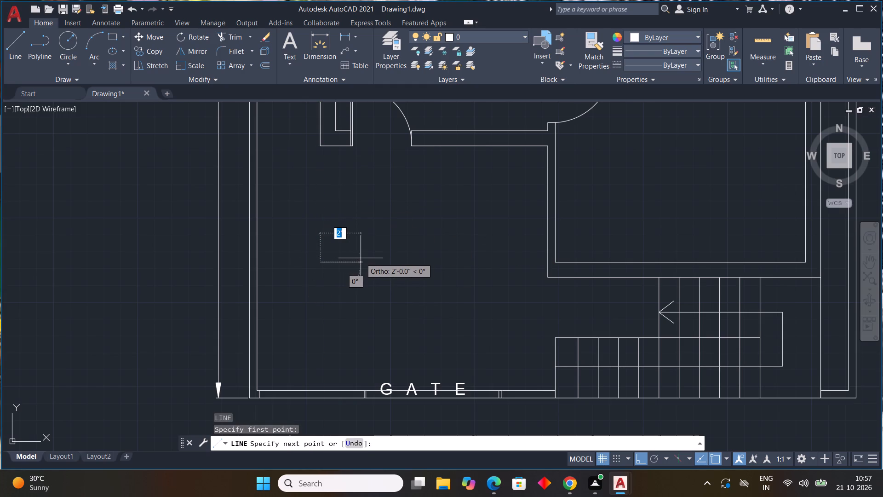
{"action": "key", "text": "9"}
{"action": "key", "text": "shift+quotedbl"}
{"action": "key", "text": "Return"}
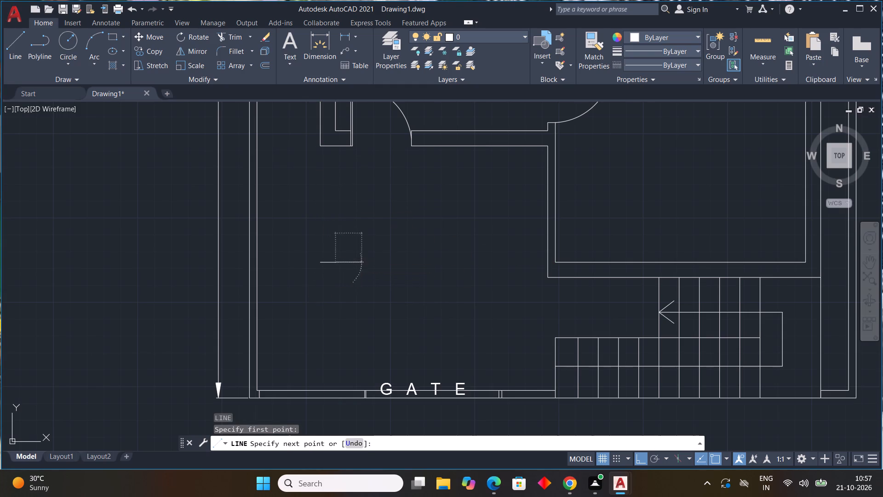
{"action": "scroll", "coordinate": [335, 291], "scroll_direction": "up", "scroll_amount": 2}
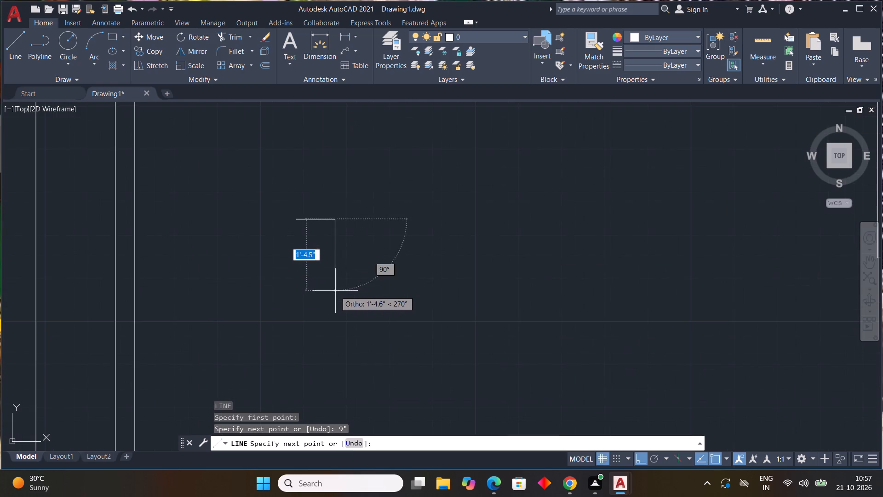
{"action": "scroll", "coordinate": [328, 269], "scroll_direction": "up", "scroll_amount": 2}
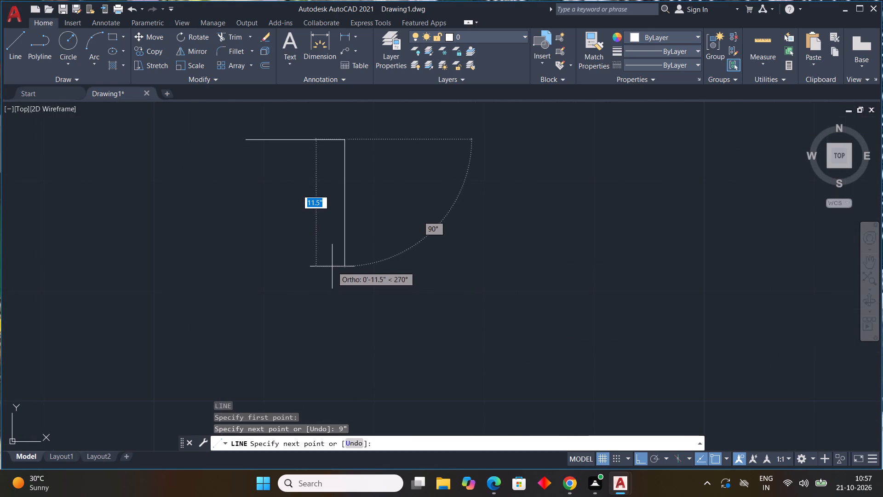
{"action": "left_click", "coordinate": [333, 274]}
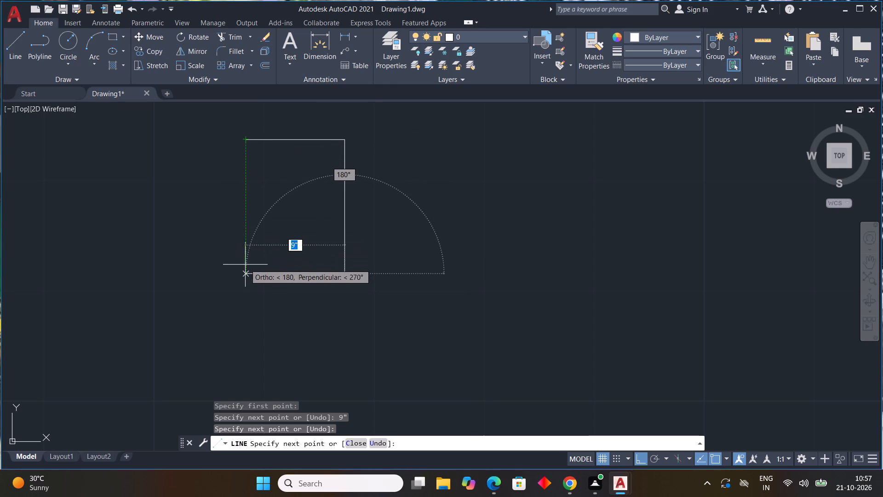
{"action": "left_click_drag", "start_coordinate": [246, 277], "coordinate": [247, 264]}
{"action": "left_click", "coordinate": [242, 140]}
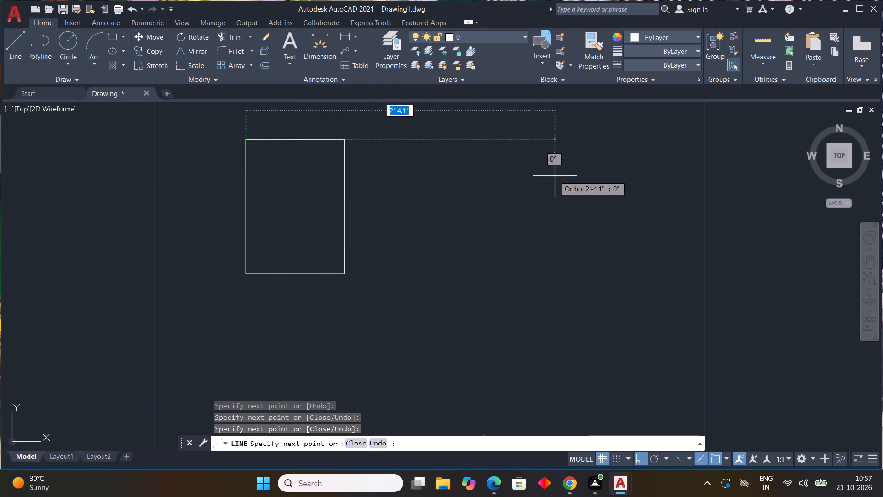
{"action": "key", "text": "Escape"}
Draw a jamb line straight across the 9" north wall of the northeast room, near the middle of the room's width.
{"action": "scroll", "coordinate": [555, 176], "scroll_direction": "down", "scroll_amount": 4}
{"action": "scroll", "coordinate": [686, 254], "scroll_direction": "down", "scroll_amount": 4}
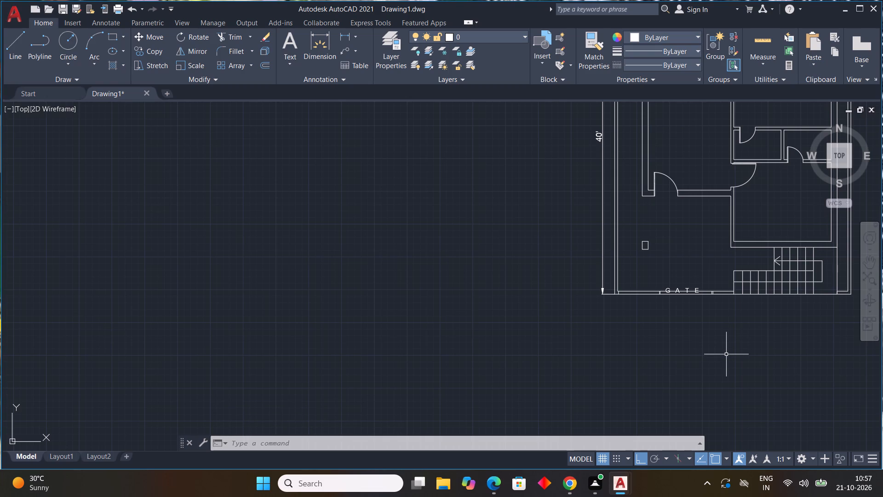
{"action": "scroll", "coordinate": [712, 338], "scroll_direction": "down", "scroll_amount": 3}
{"action": "middle_click_drag", "start_coordinate": [712, 338], "coordinate": [596, 388]}
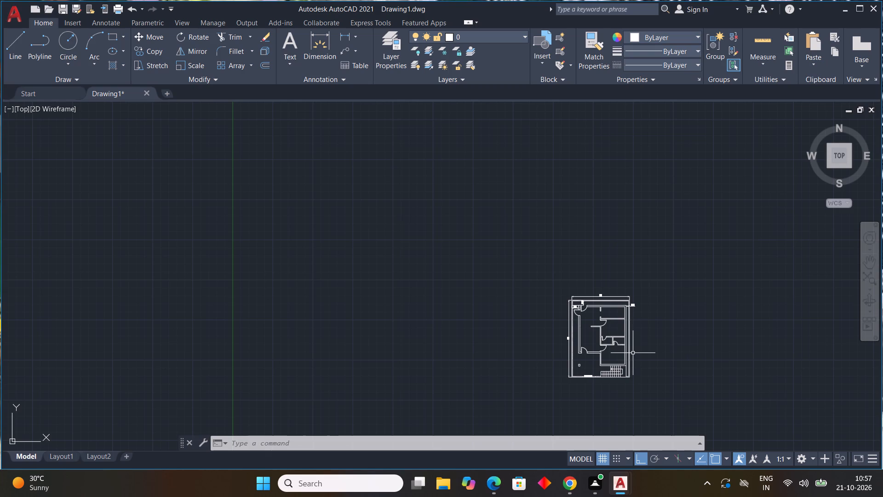
{"action": "scroll", "coordinate": [606, 302], "scroll_direction": "up", "scroll_amount": 4}
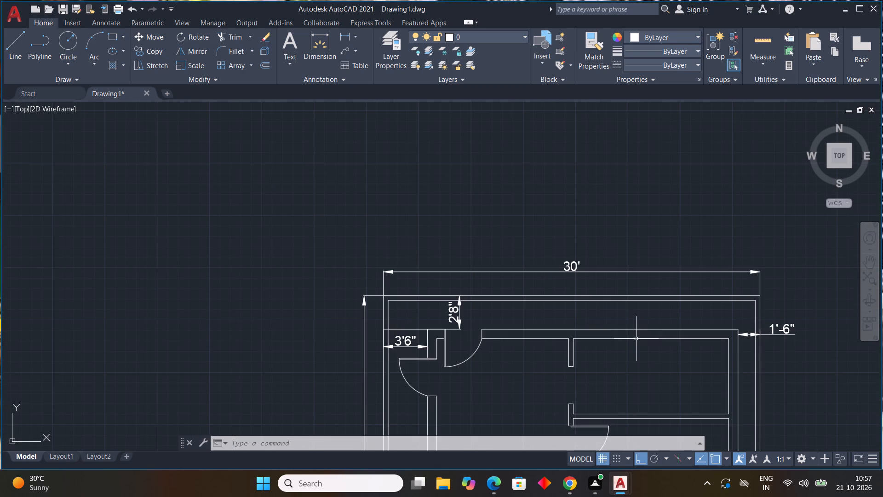
{"action": "type", "text": "L"}
{"action": "key", "text": "space"}
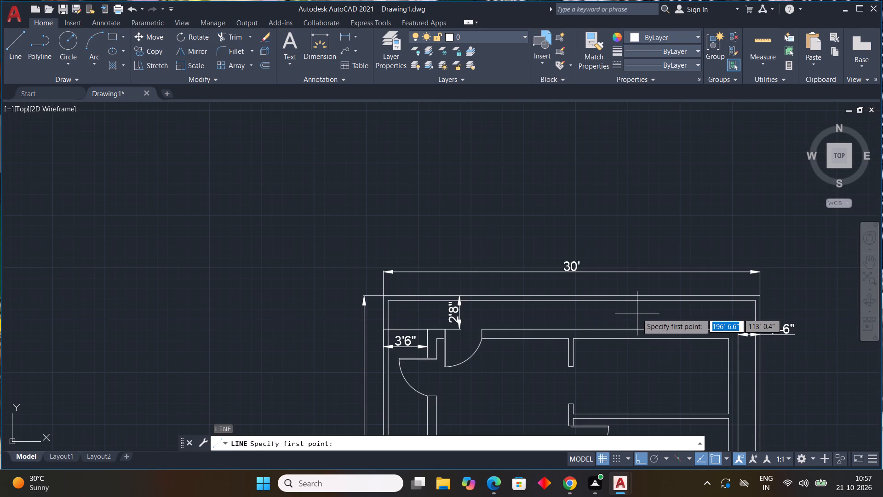
{"action": "scroll", "coordinate": [649, 347], "scroll_direction": "up", "scroll_amount": 2}
{"action": "scroll", "coordinate": [606, 318], "scroll_direction": "down", "scroll_amount": 2}
{"action": "middle_click_drag", "start_coordinate": [627, 339], "coordinate": [507, 322]}
{"action": "scroll", "coordinate": [497, 308], "scroll_direction": "up", "scroll_amount": 2}
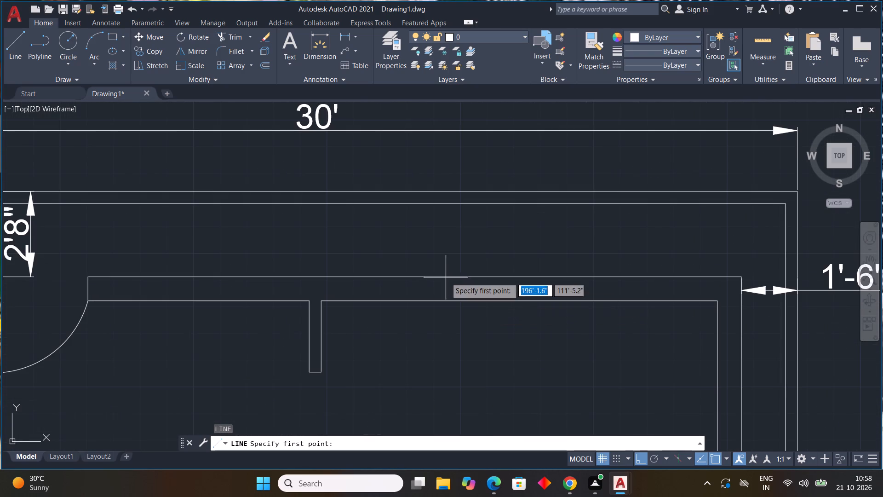
{"action": "left_click", "coordinate": [455, 277]}
{"action": "left_click", "coordinate": [457, 299]}
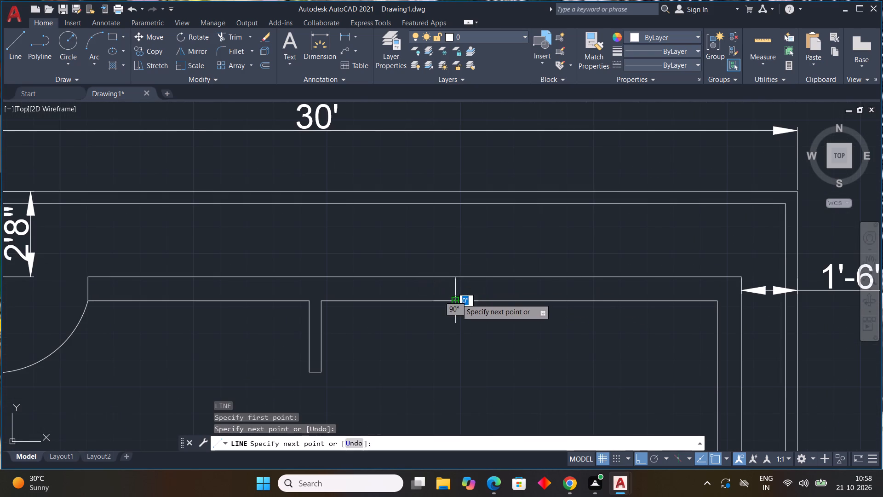
{"action": "key", "text": "Escape"}
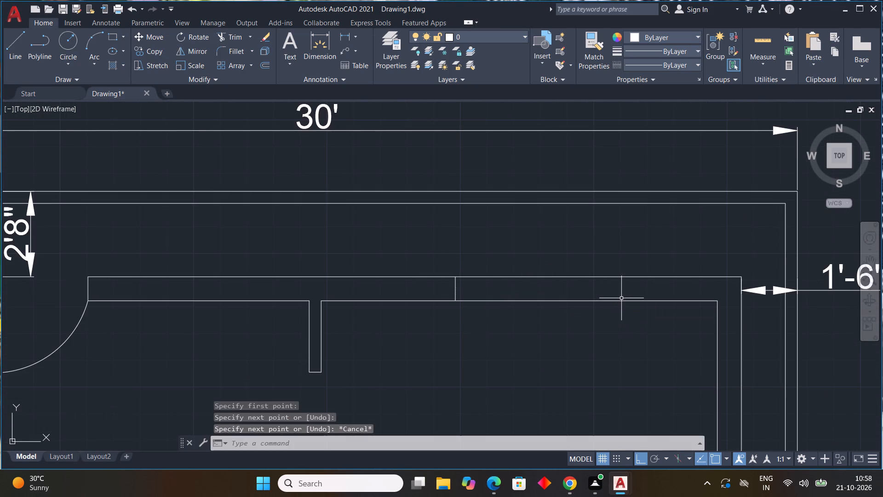
Offset the north wall's jamb line 3' east to mark the window's other side.
{"action": "type", "text": "OFFF"}
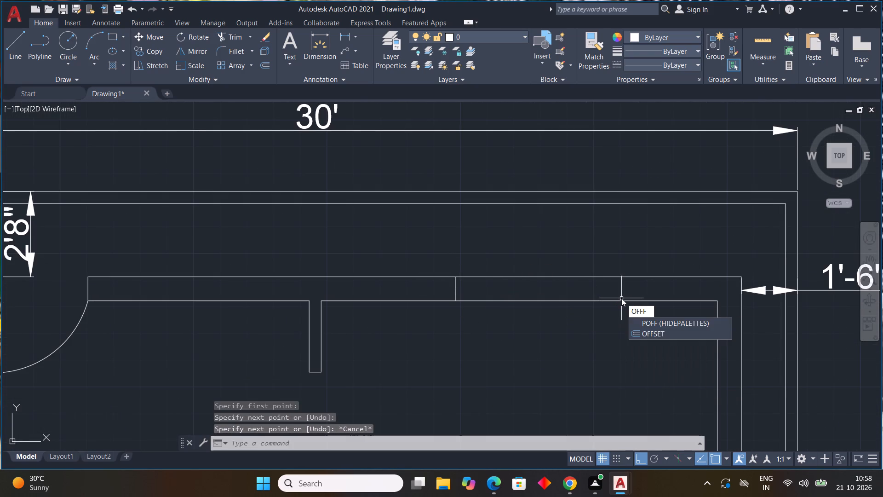
{"action": "key", "text": "Escape"}
{"action": "key", "text": "Escape"}
{"action": "key", "text": "Escape"}
{"action": "key", "text": "Escape"}
{"action": "key", "text": "Escape"}
{"action": "type", "text": "OFF"}
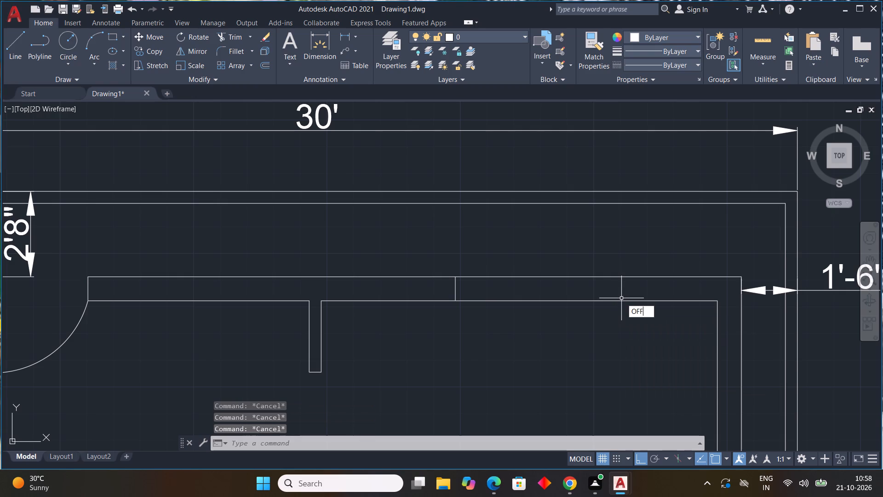
{"action": "key", "text": "space"}
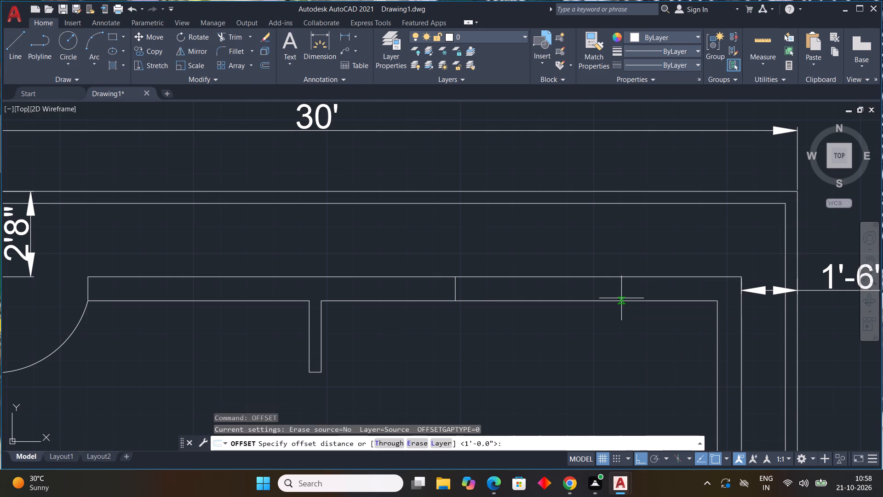
{"action": "type", "text": "3'"}
{"action": "key", "text": "Return"}
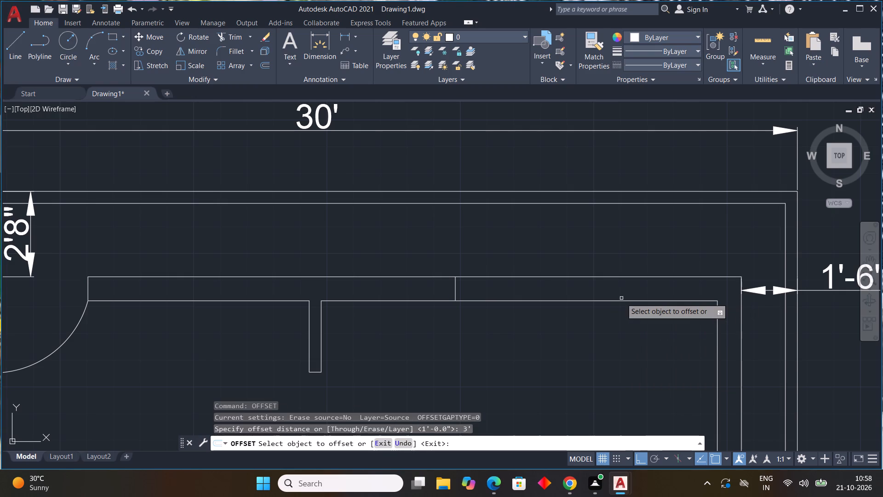
{"action": "left_click", "coordinate": [454, 295]}
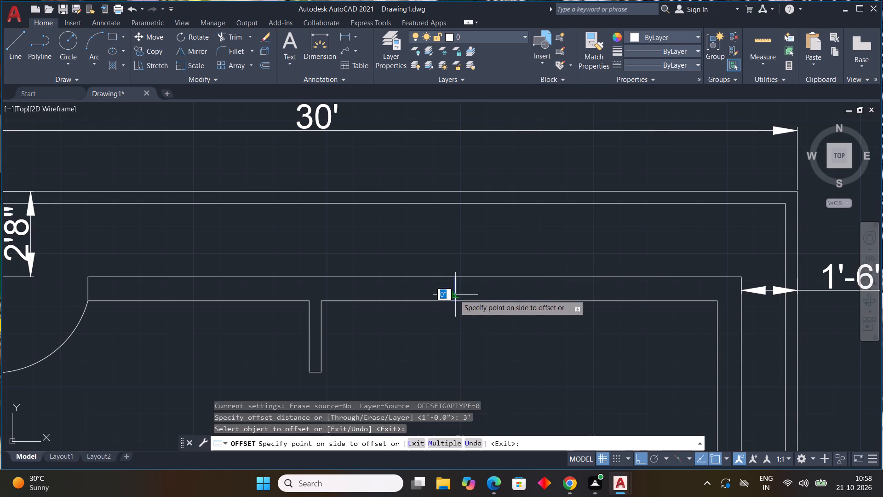
{"action": "left_click", "coordinate": [608, 292]}
{"action": "key", "text": "Escape"}
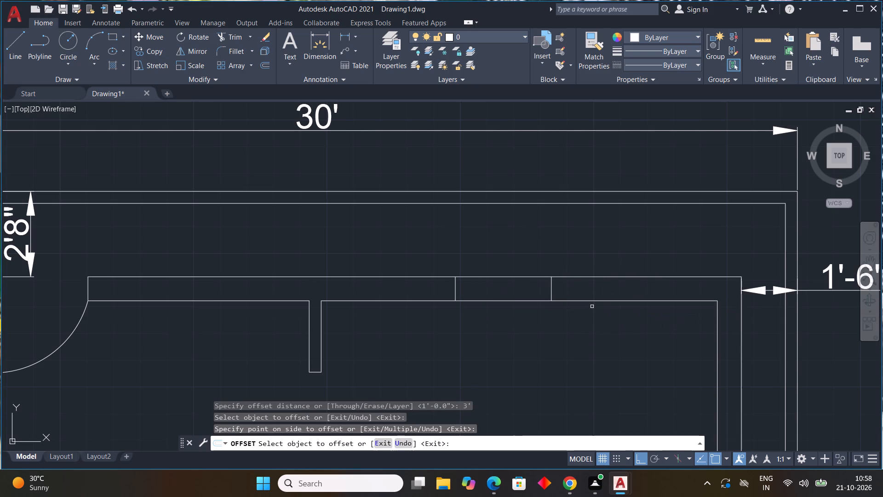
Offset the north wall's inner face line 3" north into the wall, and offset the copy another 3" north.
{"action": "key", "text": "space"}
{"action": "key", "text": "3"}
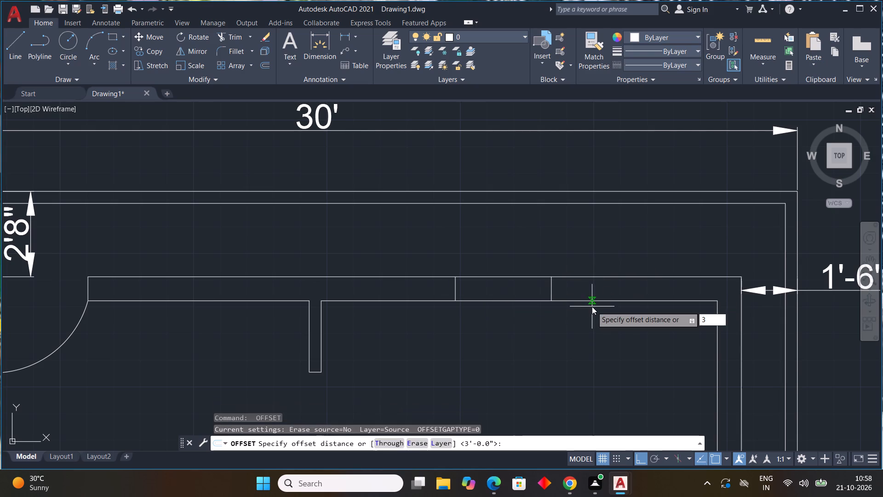
{"action": "key", "text": "shift+quotedbl"}
{"action": "key", "text": "Return"}
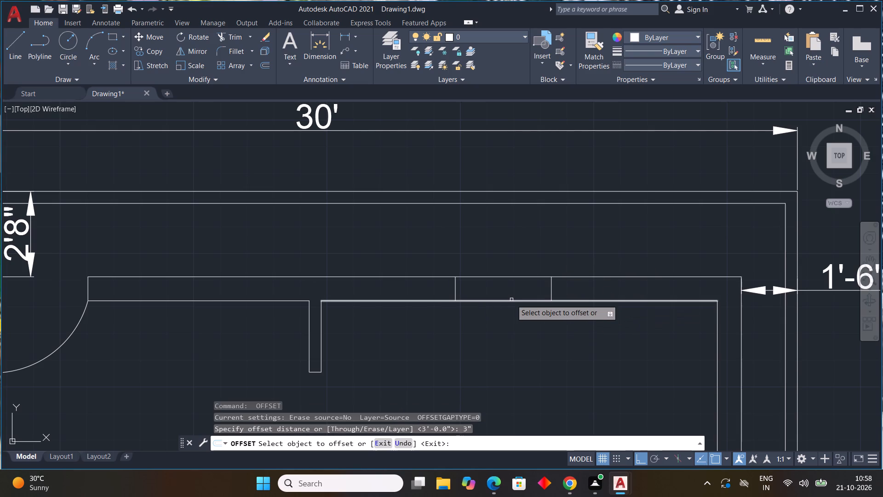
{"action": "left_click", "coordinate": [512, 302]}
{"action": "left_click", "coordinate": [512, 293]}
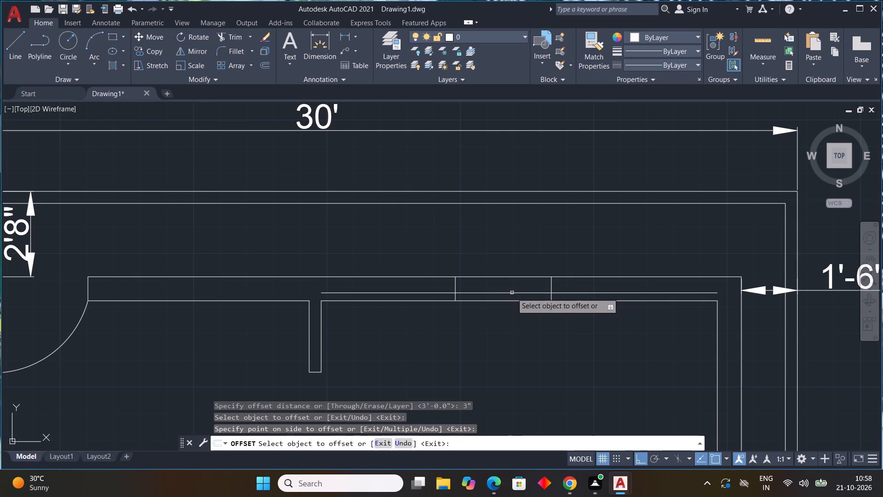
{"action": "left_click", "coordinate": [515, 293]}
{"action": "left_click", "coordinate": [516, 283]}
{"action": "key", "text": "Escape"}
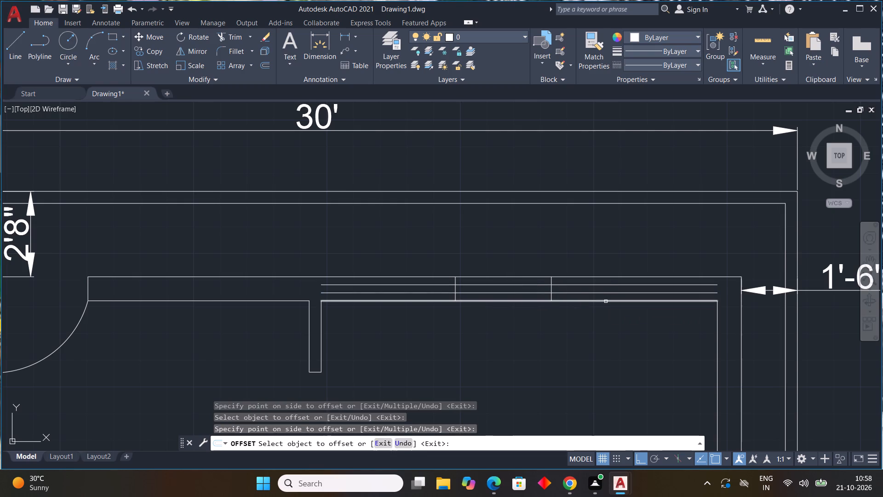
Trim both offset lines east and west of the jambs so they remain only within the 3' window.
{"action": "type", "text": "TR"}
{"action": "key", "text": "space"}
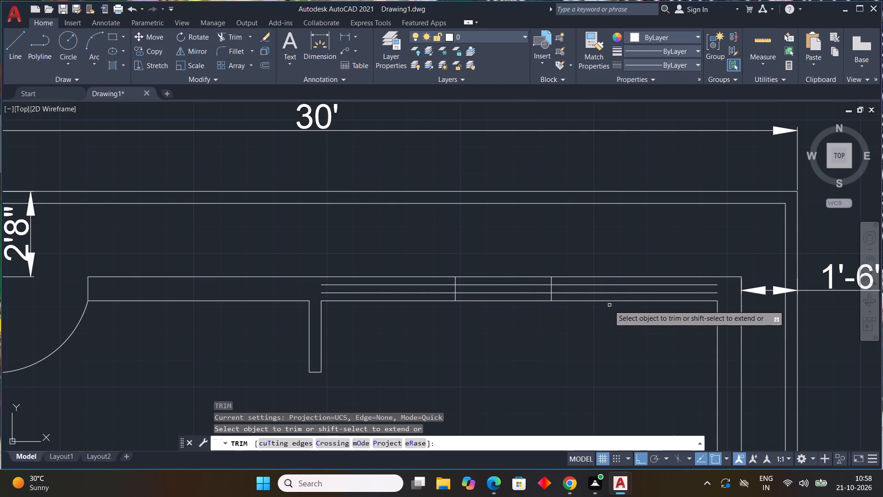
{"action": "left_click", "coordinate": [600, 294]}
{"action": "left_click", "coordinate": [599, 284]}
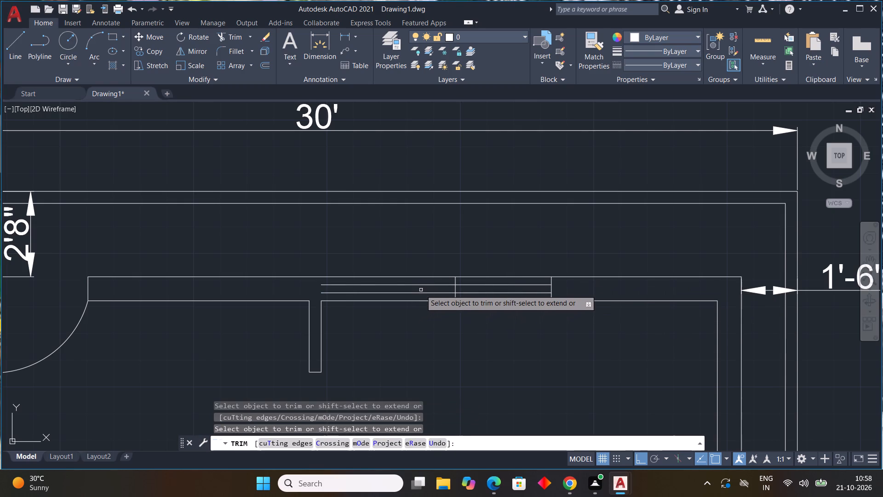
{"action": "left_click", "coordinate": [420, 292]}
{"action": "left_click", "coordinate": [426, 285]}
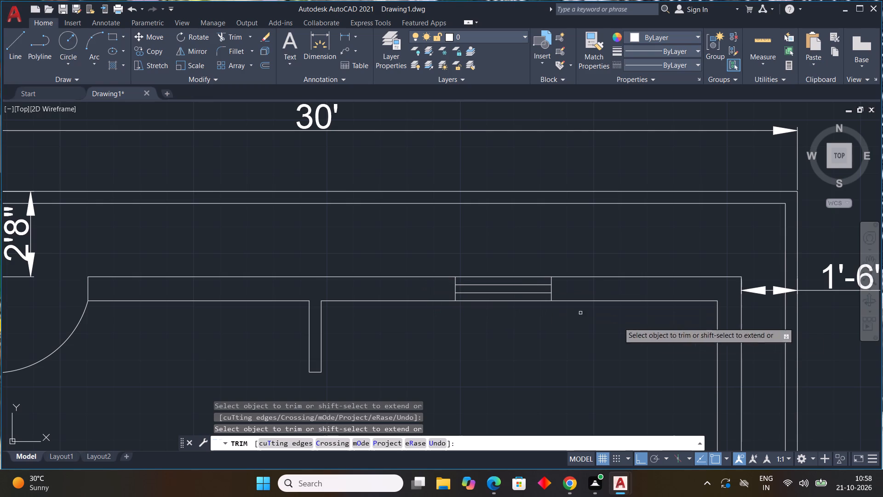
{"action": "key", "text": "Escape"}
{"action": "key", "text": "Escape"}
{"action": "key", "text": "Escape"}
{"action": "key", "text": "Escape"}
{"action": "key", "text": "Escape"}
{"action": "key", "text": "Escape"}
{"action": "key", "text": "Escape"}
{"action": "key", "text": "Escape"}
{"action": "key", "text": "Escape"}
{"action": "key", "text": "Escape"}
{"action": "key", "text": "Escape"}
{"action": "key", "text": "Escape"}
{"action": "key", "text": "Escape"}
{"action": "key", "text": "Escape"}
{"action": "key", "text": "Escape"}
{"action": "key", "text": "Escape"}
{"action": "key", "text": "Escape"}
{"action": "key", "text": "Escape"}
{"action": "key", "text": "Escape"}
{"action": "key", "text": "Escape"}
Draw a jamb line straight across the 9" east wall of the eastern small room, in the northern part of that room.
{"action": "scroll", "coordinate": [681, 339], "scroll_direction": "down", "scroll_amount": 3}
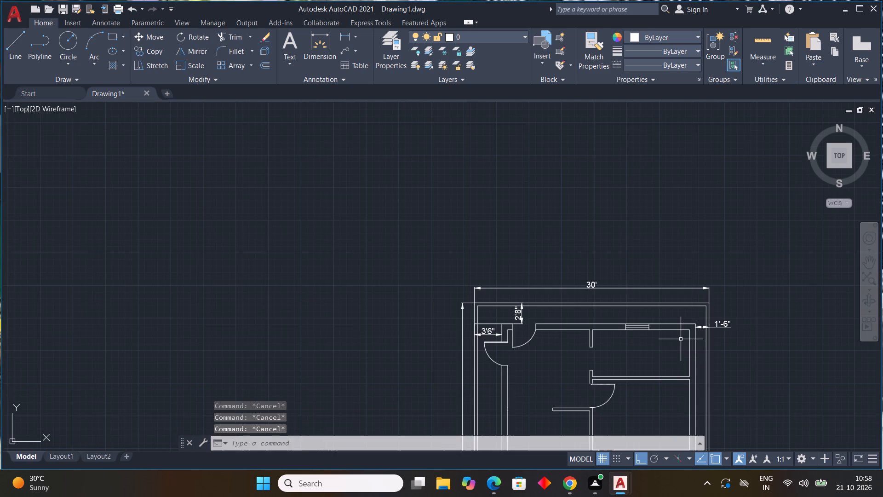
{"action": "middle_click_drag", "start_coordinate": [671, 354], "coordinate": [658, 277]}
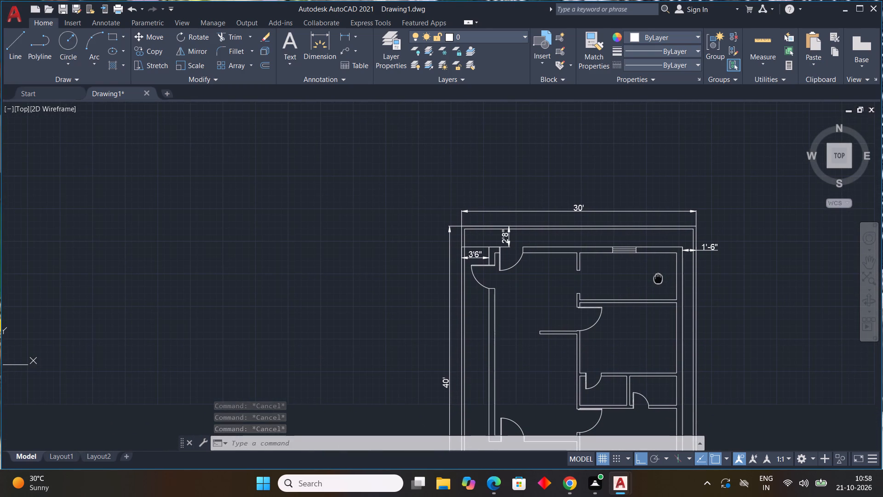
{"action": "middle_click_drag", "start_coordinate": [658, 277], "coordinate": [505, 202]}
{"action": "scroll", "coordinate": [550, 312], "scroll_direction": "up", "scroll_amount": 2}
{"action": "middle_click_drag", "start_coordinate": [543, 301], "coordinate": [570, 188]}
{"action": "type", "text": "L"}
{"action": "key", "text": "space"}
{"action": "scroll", "coordinate": [526, 205], "scroll_direction": "up", "scroll_amount": 2}
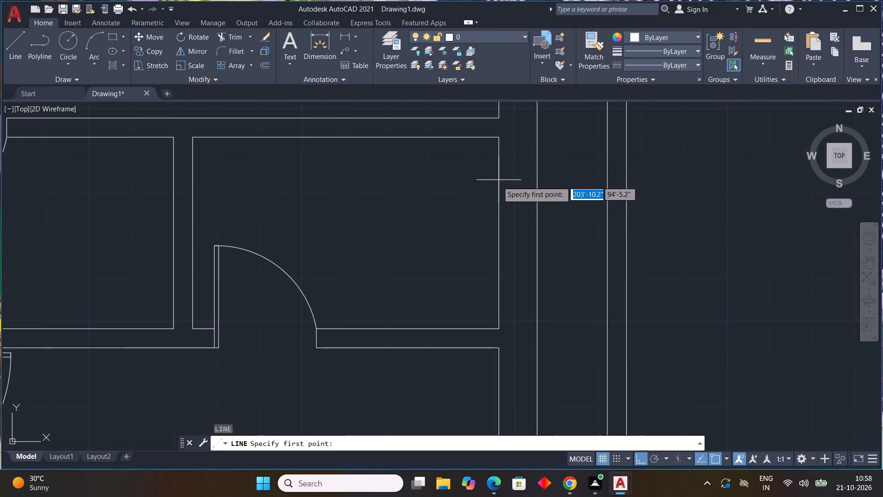
{"action": "left_click", "coordinate": [497, 192]}
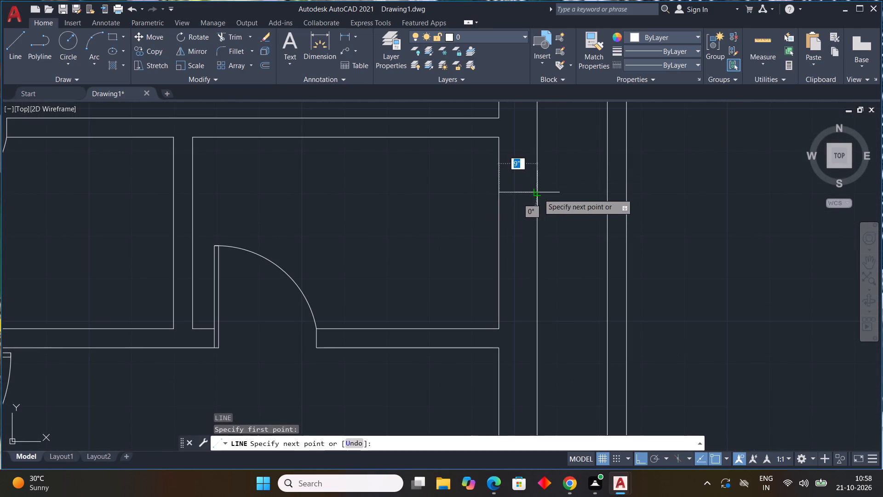
{"action": "left_click", "coordinate": [539, 194]}
{"action": "key", "text": "Escape"}
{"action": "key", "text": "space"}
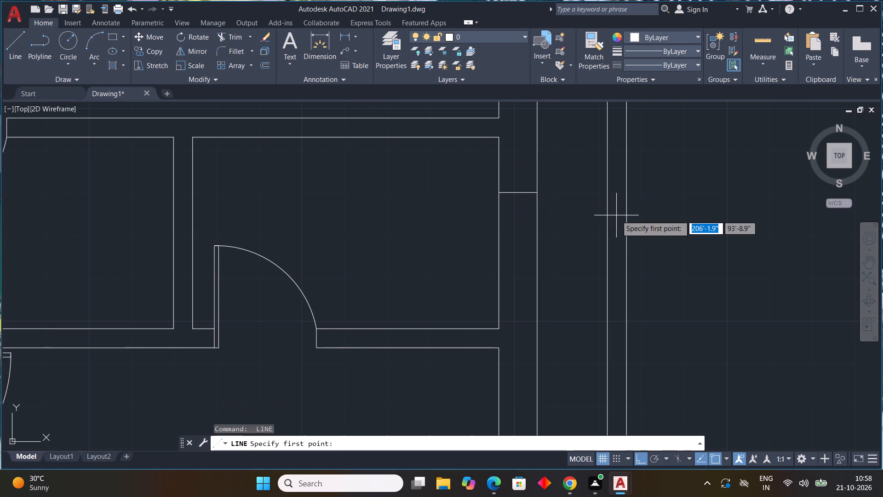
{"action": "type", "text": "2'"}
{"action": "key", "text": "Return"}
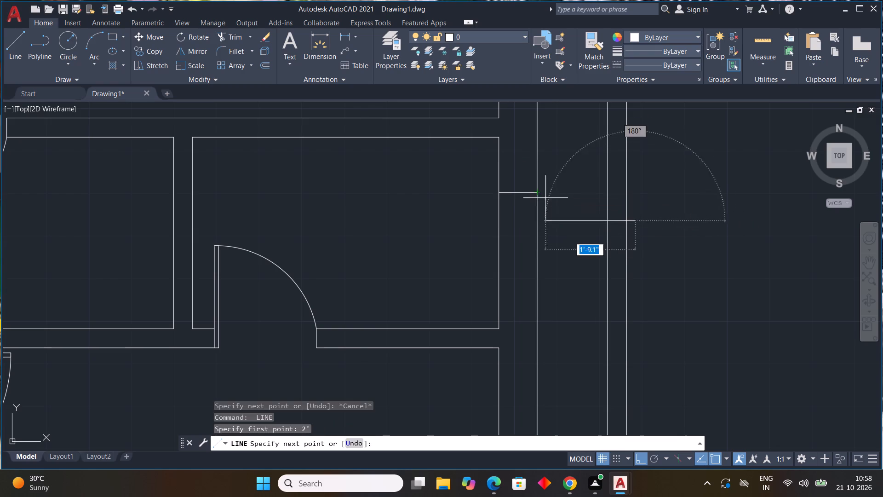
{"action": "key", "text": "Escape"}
Offset the east wall's jamb line 2' south to mark the other side of the small room's window.
{"action": "type", "text": "OFF"}
{"action": "key", "text": "space"}
{"action": "key", "text": "2"}
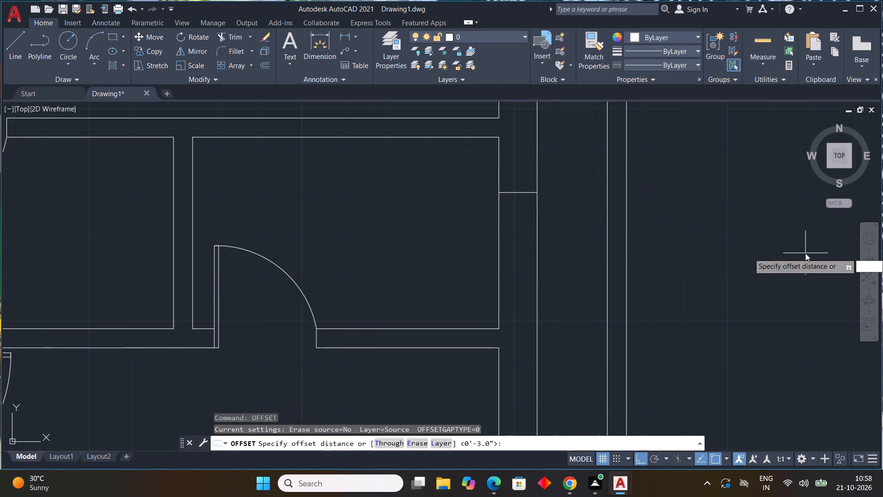
{"action": "key", "text": "apostrophe"}
{"action": "key", "text": "Return"}
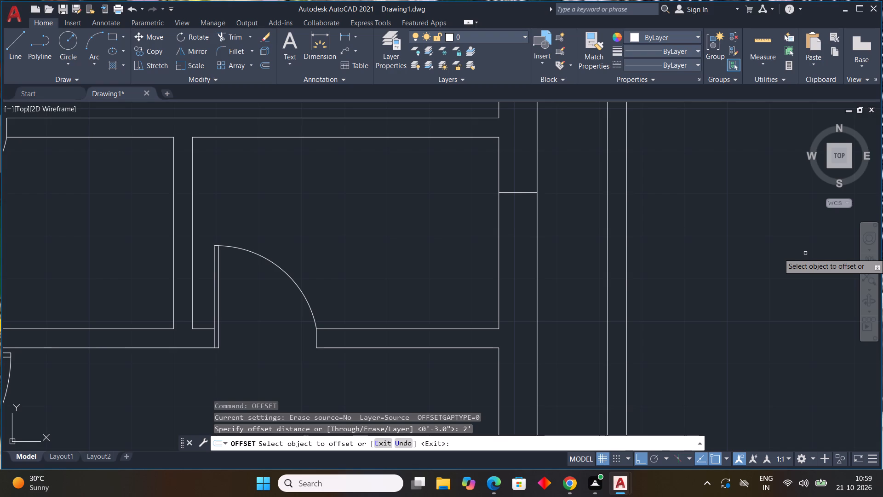
{"action": "left_click", "coordinate": [521, 194]}
{"action": "left_click", "coordinate": [524, 237]}
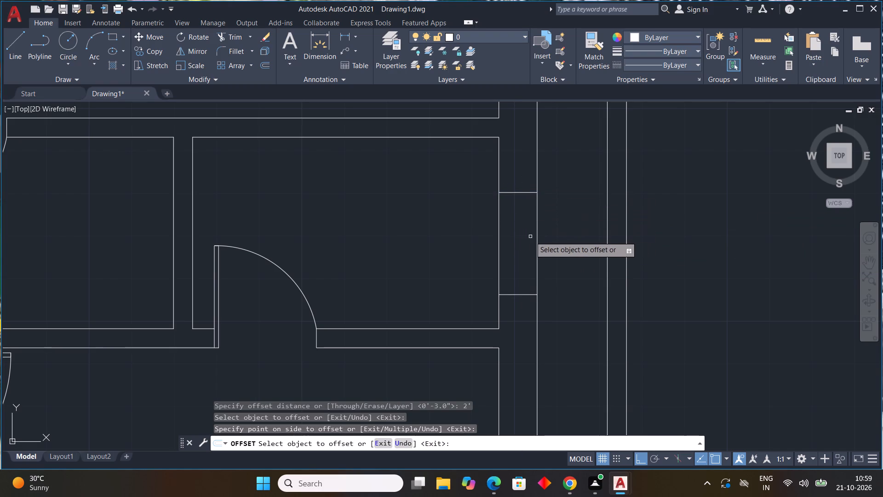
{"action": "key", "text": "Escape"}
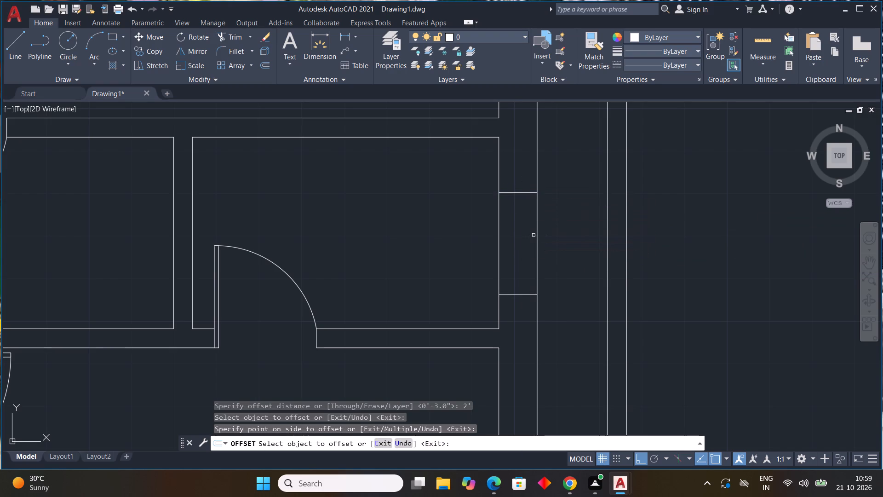
Offset the small room's east inner face line 3" east into the wall, and offset the copy another 3" east.
{"action": "key", "text": "space"}
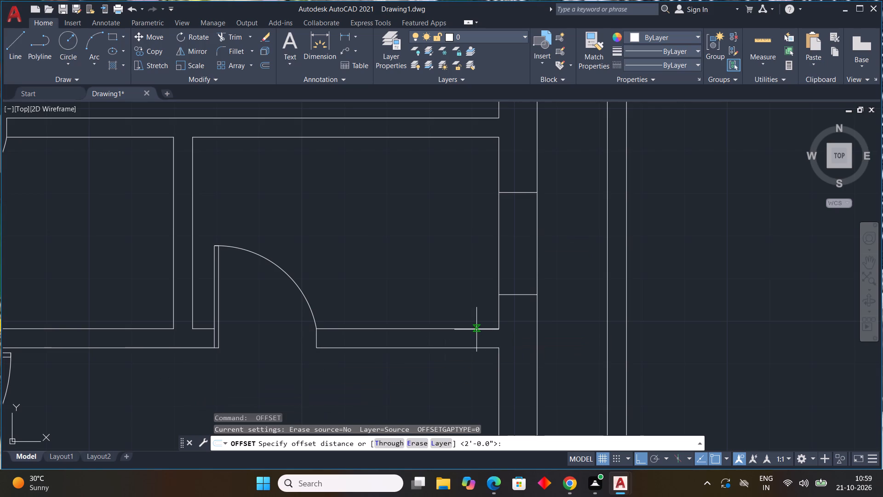
{"action": "type", "text": "3\""}
{"action": "key", "text": "Return"}
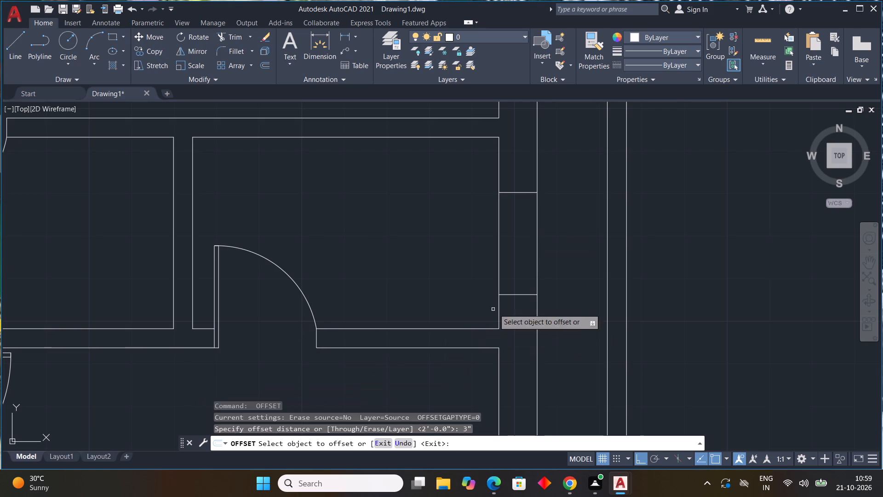
{"action": "left_click_drag", "start_coordinate": [499, 254], "coordinate": [510, 256]}
{"action": "left_click", "coordinate": [511, 256]}
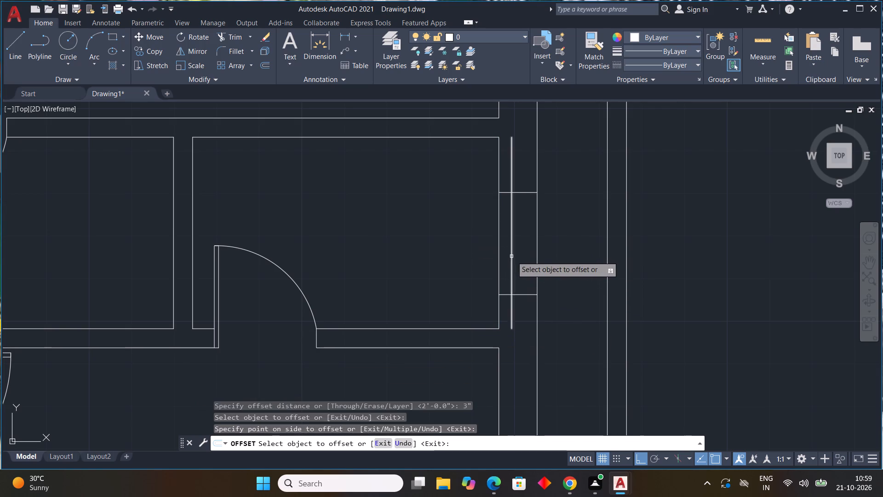
{"action": "left_click_drag", "start_coordinate": [512, 256], "coordinate": [516, 256]}
{"action": "left_click", "coordinate": [534, 255]}
{"action": "key", "text": "Escape"}
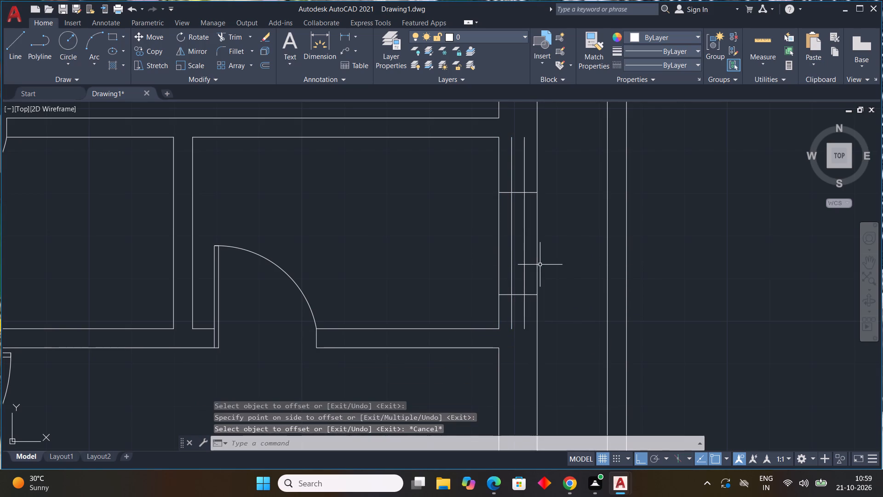
Trim both offset lines north and south of the jambs so they remain only within the 2' window.
{"action": "key", "text": "t"}
{"action": "type", "text": "R"}
{"action": "key", "text": "space"}
{"action": "left_click", "coordinate": [511, 314]}
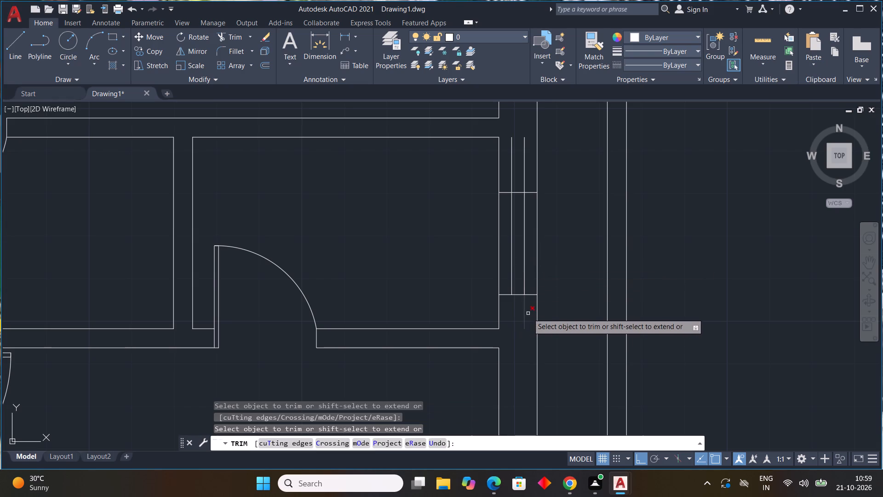
{"action": "left_click", "coordinate": [524, 316]}
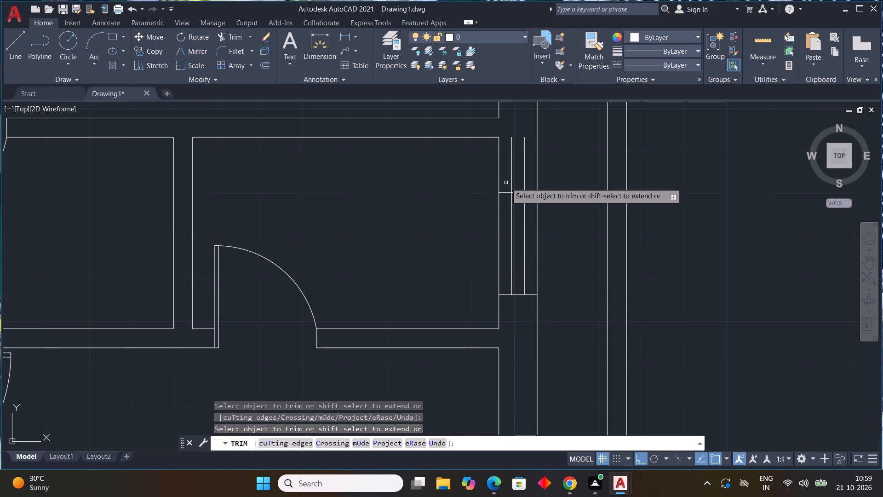
{"action": "left_click", "coordinate": [510, 181]}
{"action": "left_click", "coordinate": [525, 178]}
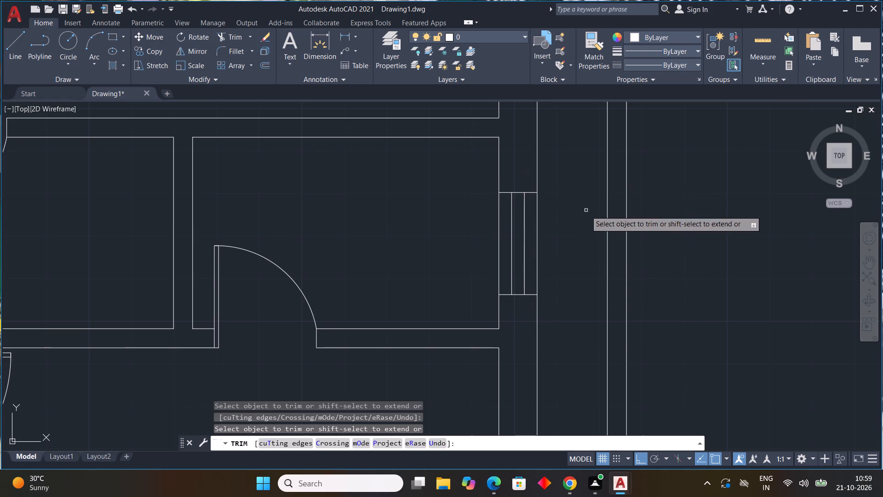
{"action": "key", "text": "Escape"}
{"action": "key", "text": "Escape"}
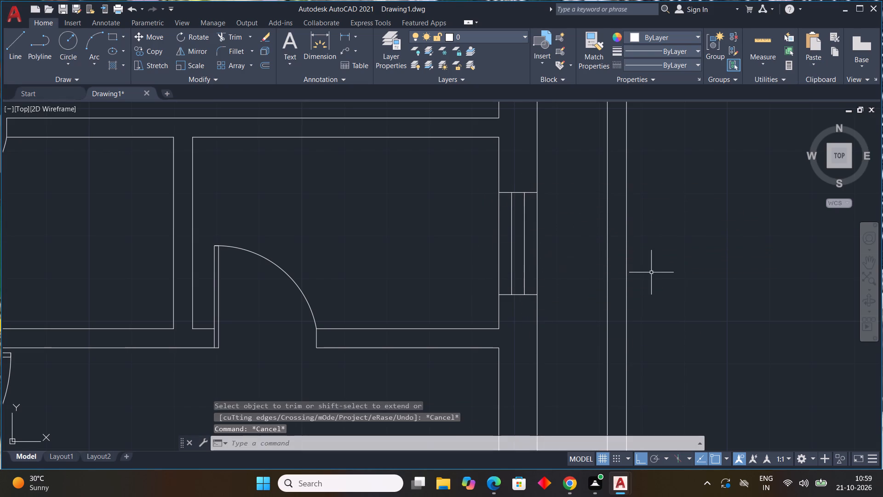
Copy the 3' north-wall window about 9'-6" west, into the wall section just east of the north door.
{"action": "scroll", "coordinate": [619, 282], "scroll_direction": "down", "scroll_amount": 2}
{"action": "scroll", "coordinate": [662, 310], "scroll_direction": "down", "scroll_amount": 2}
{"action": "middle_click_drag", "start_coordinate": [643, 377], "coordinate": [596, 232]}
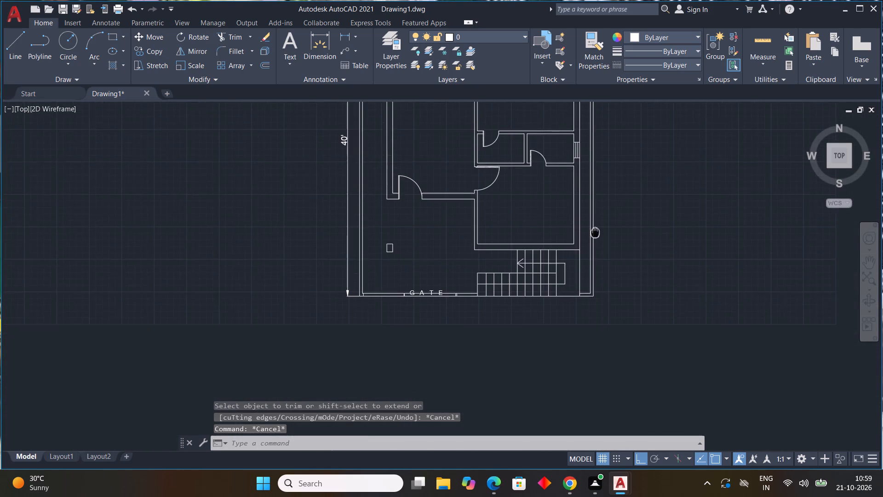
{"action": "middle_click_drag", "start_coordinate": [596, 232], "coordinate": [598, 298]}
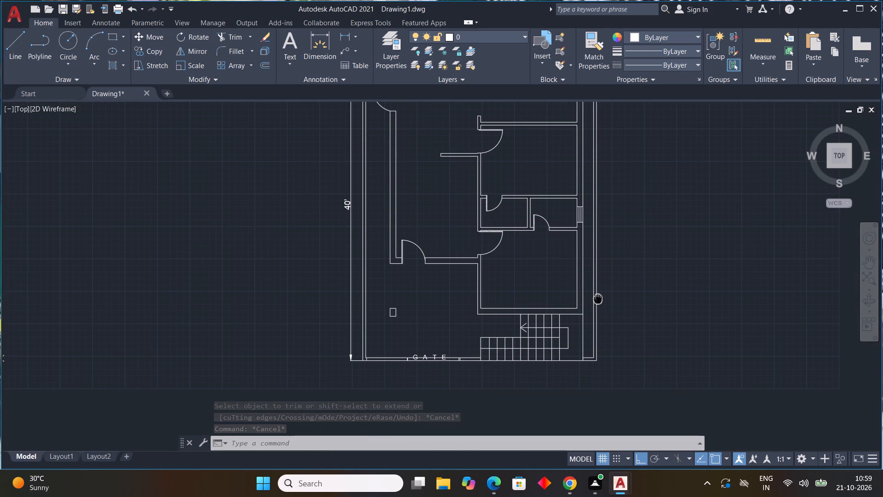
{"action": "middle_click_drag", "start_coordinate": [598, 298], "coordinate": [584, 374]}
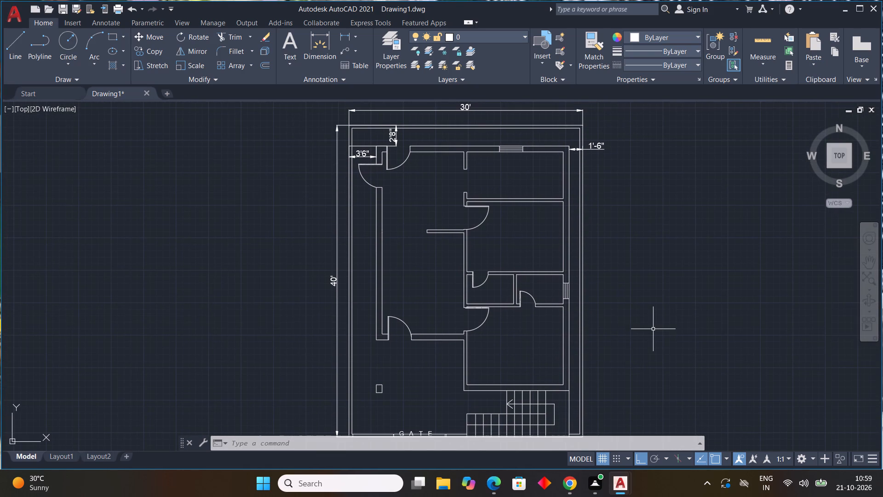
{"action": "scroll", "coordinate": [655, 329], "scroll_direction": "down", "scroll_amount": 2}
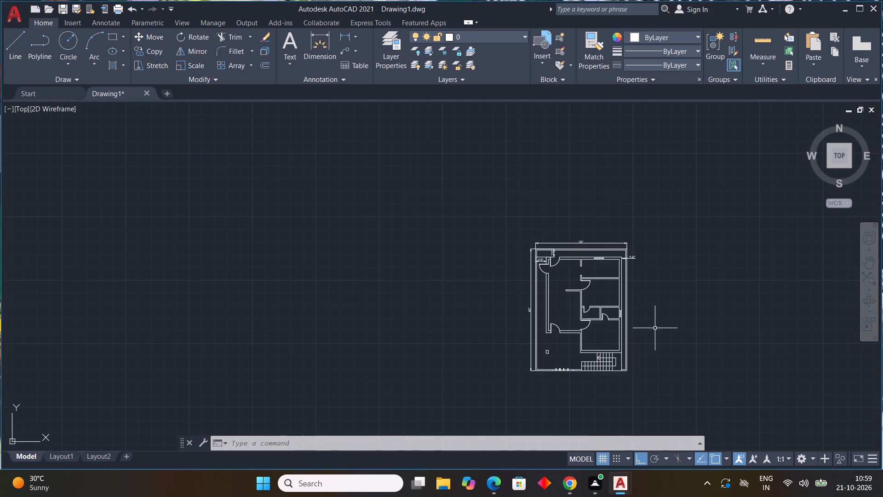
{"action": "scroll", "coordinate": [654, 324], "scroll_direction": "up", "scroll_amount": 4}
{"action": "middle_click_drag", "start_coordinate": [573, 261], "coordinate": [757, 474]}
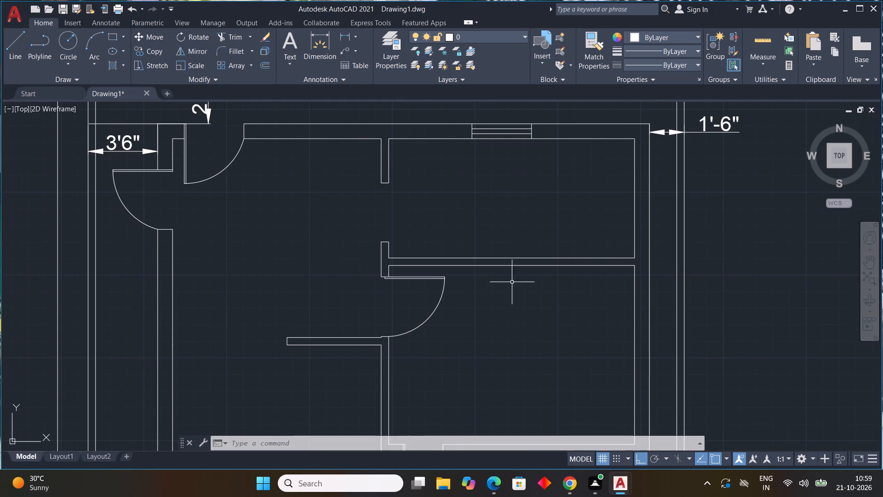
{"action": "middle_click_drag", "start_coordinate": [513, 184], "coordinate": [594, 368]}
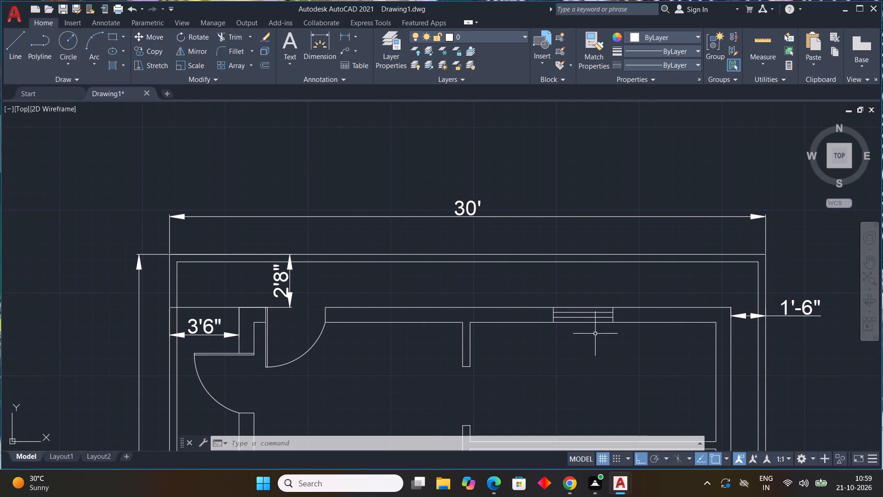
{"action": "scroll", "coordinate": [595, 334], "scroll_direction": "up", "scroll_amount": 3}
{"action": "middle_click_drag", "start_coordinate": [602, 330], "coordinate": [603, 366]}
{"action": "scroll", "coordinate": [602, 330], "scroll_direction": "down", "scroll_amount": 1}
{"action": "scroll", "coordinate": [610, 363], "scroll_direction": "up", "scroll_amount": 1}
{"action": "left_click", "coordinate": [680, 280]}
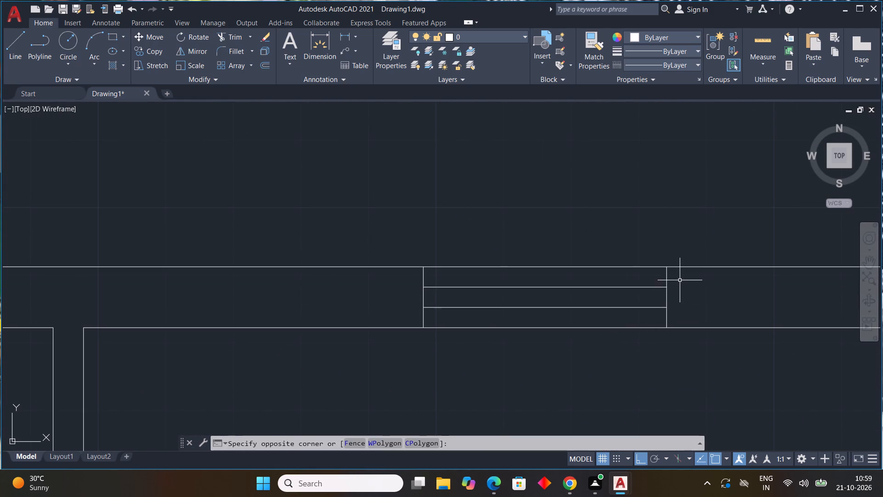
{"action": "left_click", "coordinate": [366, 320]}
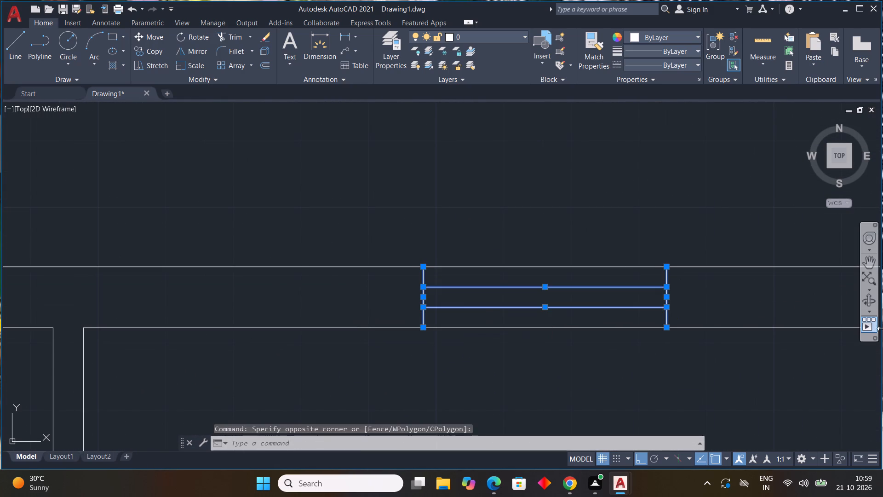
{"action": "key", "text": "c"}
{"action": "type", "text": "O"}
{"action": "key", "text": "space"}
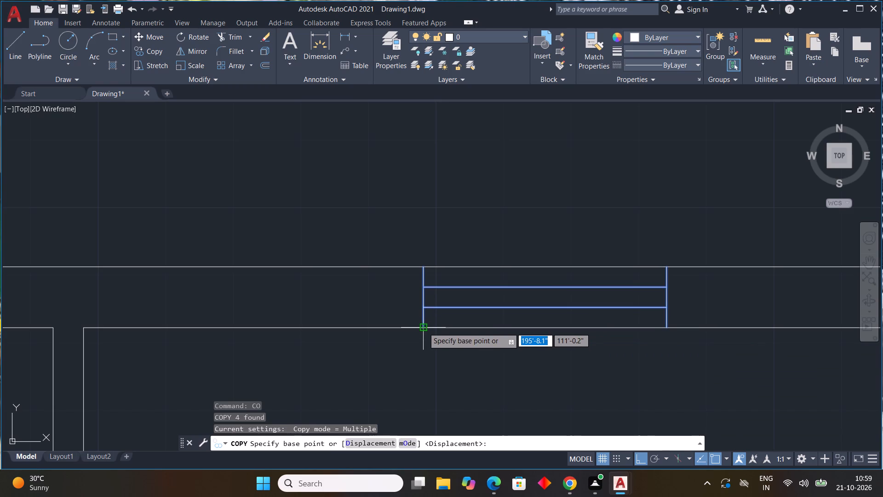
{"action": "left_click", "coordinate": [424, 328]}
{"action": "scroll", "coordinate": [285, 305], "scroll_direction": "down", "scroll_amount": 1}
{"action": "middle_click_drag", "start_coordinate": [285, 305], "coordinate": [682, 326]}
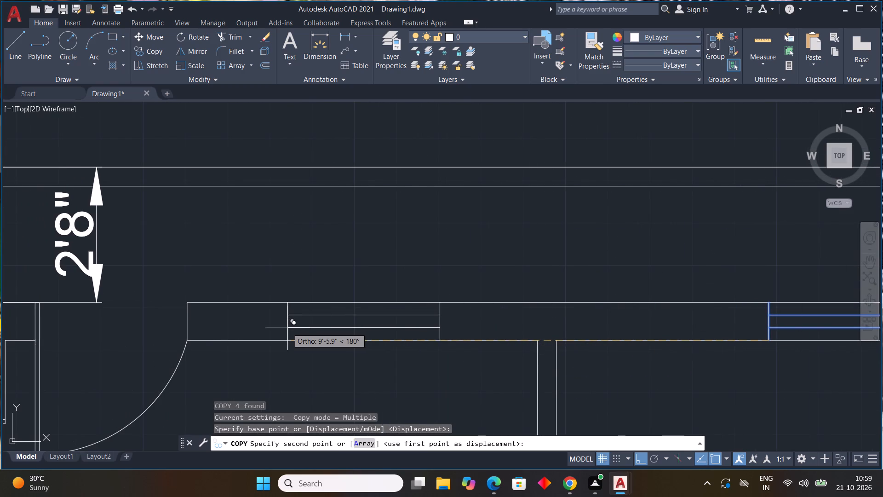
{"action": "left_click", "coordinate": [287, 328]}
With Ortho off, place another copy of the window in the south wall of the hall, east of the entrance door.
{"action": "scroll", "coordinate": [625, 374], "scroll_direction": "down", "scroll_amount": 3}
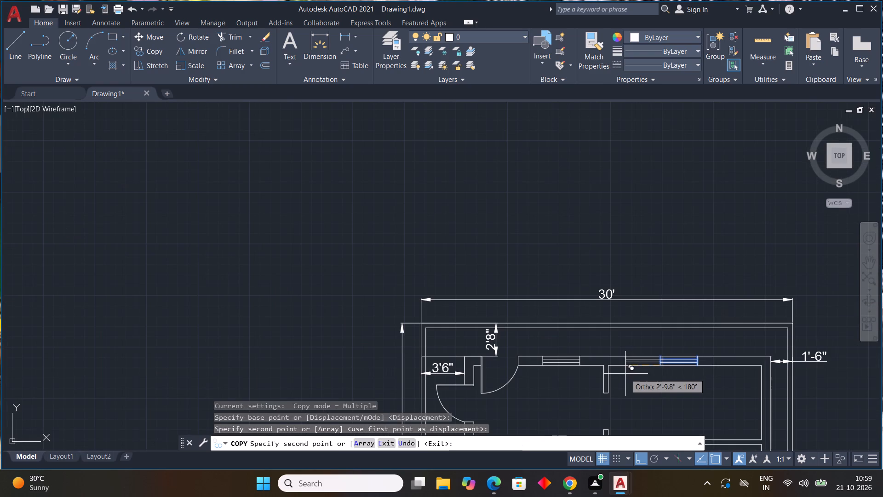
{"action": "key", "text": "F8"}
{"action": "scroll", "coordinate": [614, 386], "scroll_direction": "down", "scroll_amount": 3}
{"action": "middle_click_drag", "start_coordinate": [598, 396], "coordinate": [605, 169]}
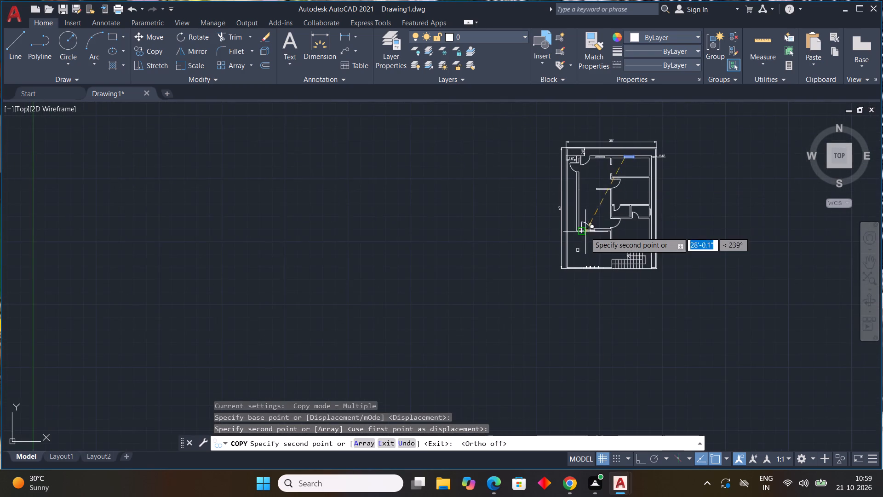
{"action": "scroll", "coordinate": [596, 231], "scroll_direction": "up", "scroll_amount": 4}
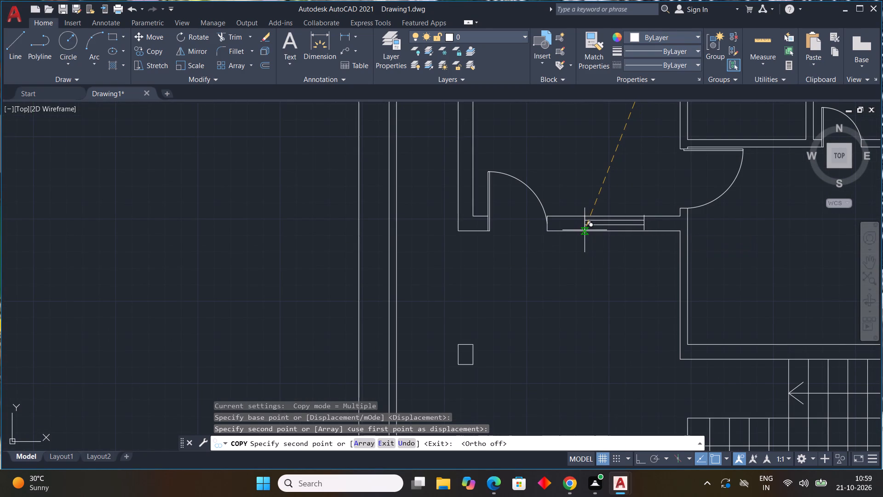
{"action": "scroll", "coordinate": [585, 231], "scroll_direction": "up", "scroll_amount": 3}
{"action": "left_click", "coordinate": [588, 230]}
Place one more copy of the window in the empty space east of the plan and finish copying.
{"action": "scroll", "coordinate": [648, 289], "scroll_direction": "down", "scroll_amount": 3}
{"action": "middle_click_drag", "start_coordinate": [702, 335], "coordinate": [397, 264]}
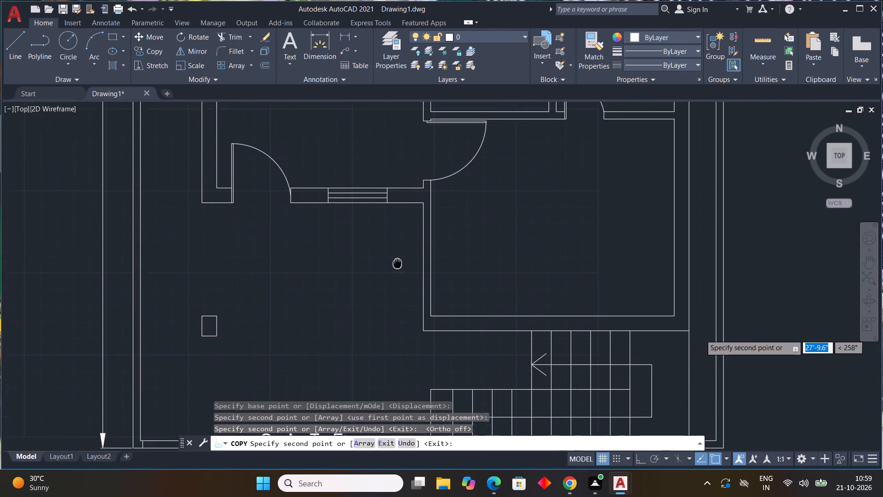
{"action": "middle_click_drag", "start_coordinate": [397, 264], "coordinate": [392, 286]}
{"action": "scroll", "coordinate": [499, 288], "scroll_direction": "down", "scroll_amount": 2}
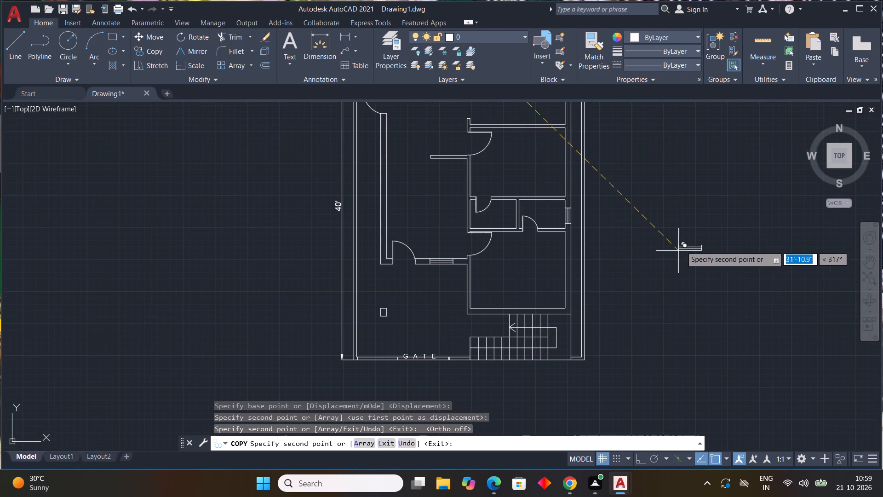
{"action": "left_click", "coordinate": [656, 220]}
{"action": "key", "text": "Escape"}
Rotate the spare window east of the plan about its southwest corner so that it runs north-south.
{"action": "left_click_drag", "start_coordinate": [714, 182], "coordinate": [703, 184]}
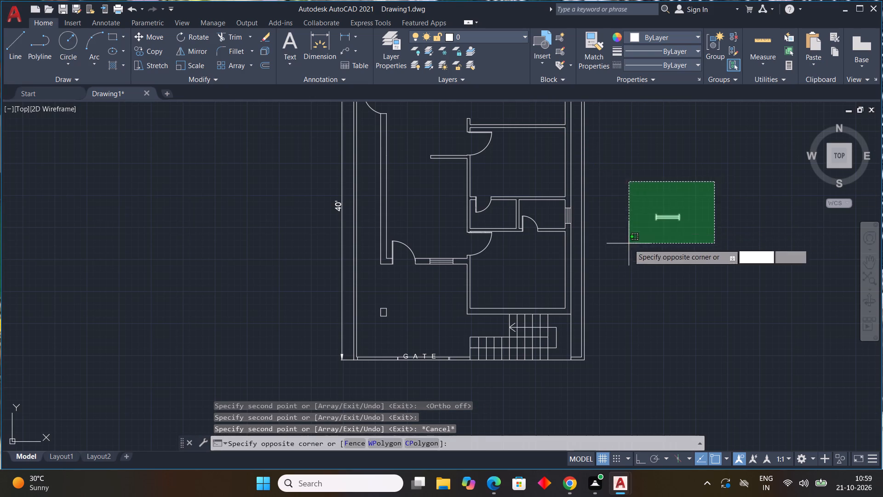
{"action": "left_click", "coordinate": [629, 245]}
{"action": "type", "text": "RO"}
{"action": "key", "text": "space"}
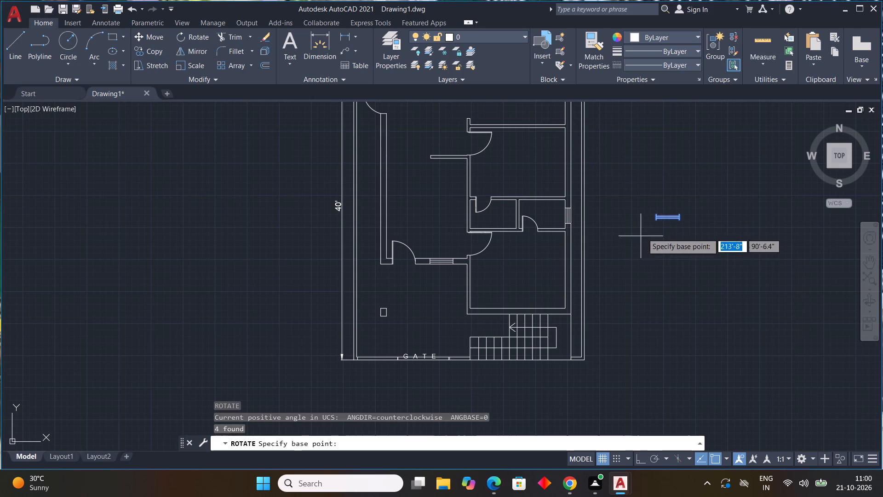
{"action": "left_click", "coordinate": [654, 221]}
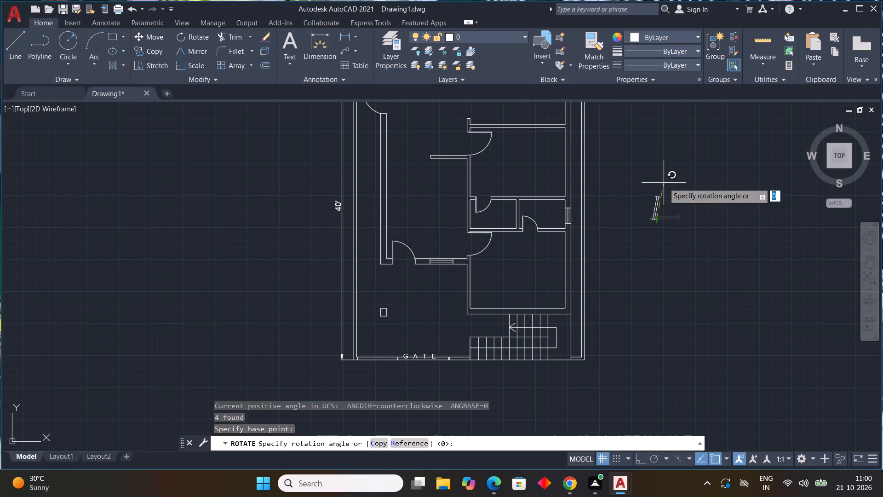
{"action": "left_click", "coordinate": [656, 182]}
Copy the rotated spare window by its southwest corner into the east outer wall of the room north of the staircase.
{"action": "left_click_drag", "start_coordinate": [664, 181], "coordinate": [655, 214]}
{"action": "left_click", "coordinate": [638, 251]}
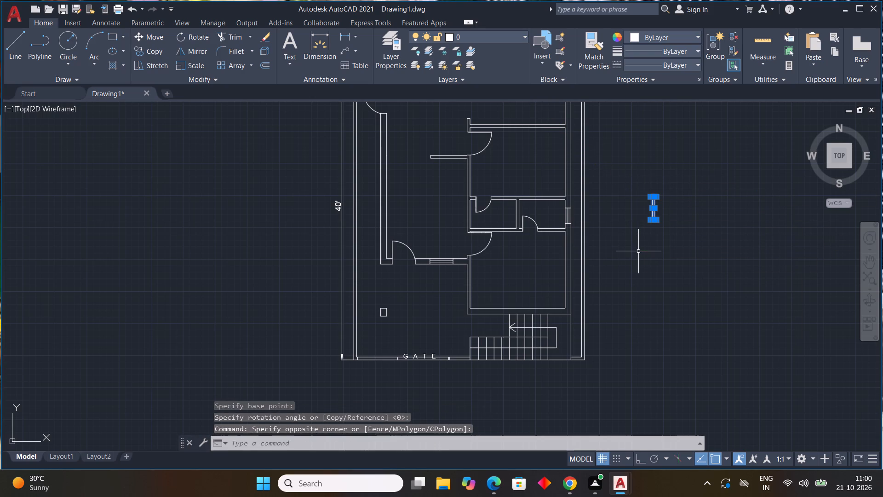
{"action": "type", "text": "CO"}
{"action": "key", "text": "space"}
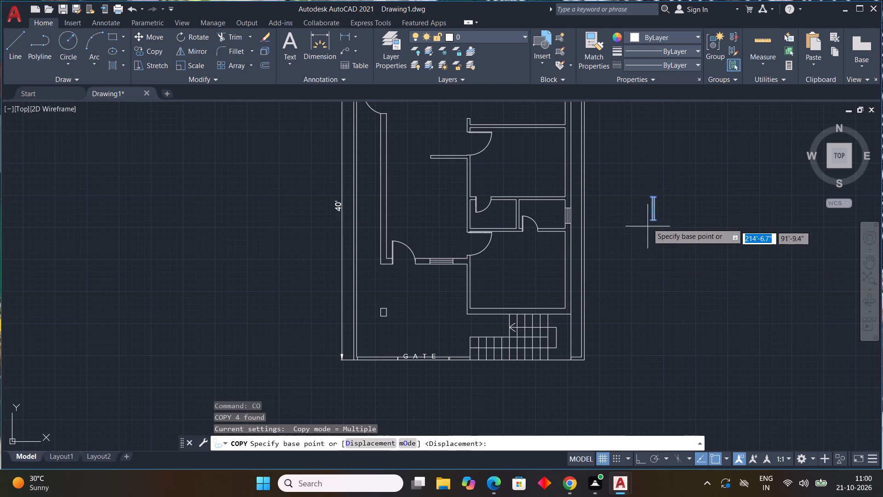
{"action": "left_click", "coordinate": [651, 220]}
{"action": "scroll", "coordinate": [577, 287], "scroll_direction": "up", "scroll_amount": 3}
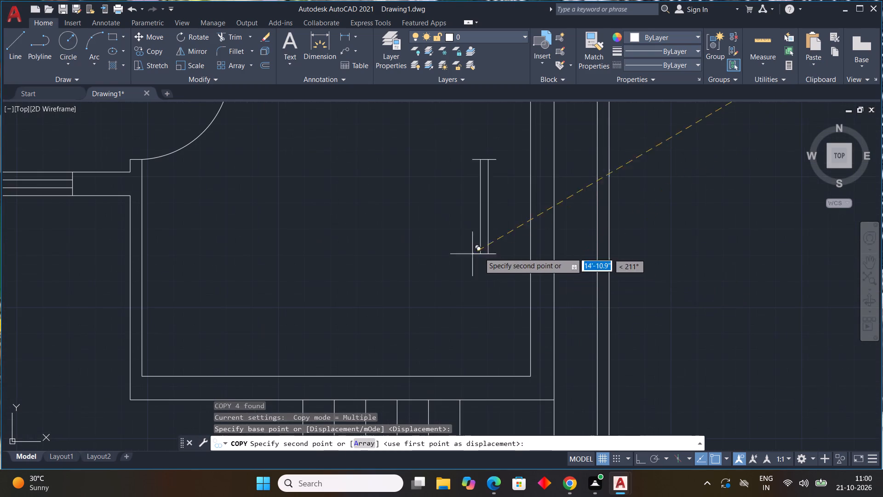
{"action": "left_click", "coordinate": [529, 243]}
{"action": "scroll", "coordinate": [680, 265], "scroll_direction": "down", "scroll_amount": 2}
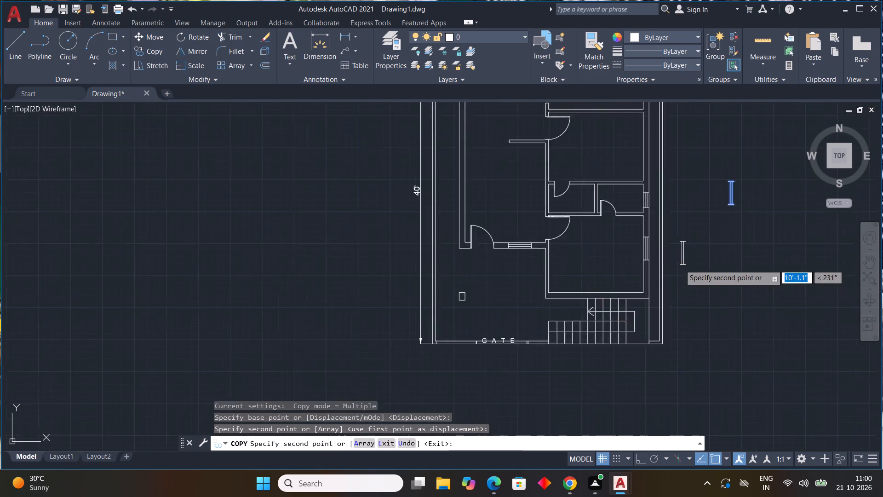
Place another copy of the north-south window in the hall's west wall, a short distance south of the west door.
{"action": "scroll", "coordinate": [680, 265], "scroll_direction": "down", "scroll_amount": 2}
{"action": "middle_click_drag", "start_coordinate": [680, 265], "coordinate": [688, 330]}
{"action": "scroll", "coordinate": [549, 279], "scroll_direction": "up", "scroll_amount": 1}
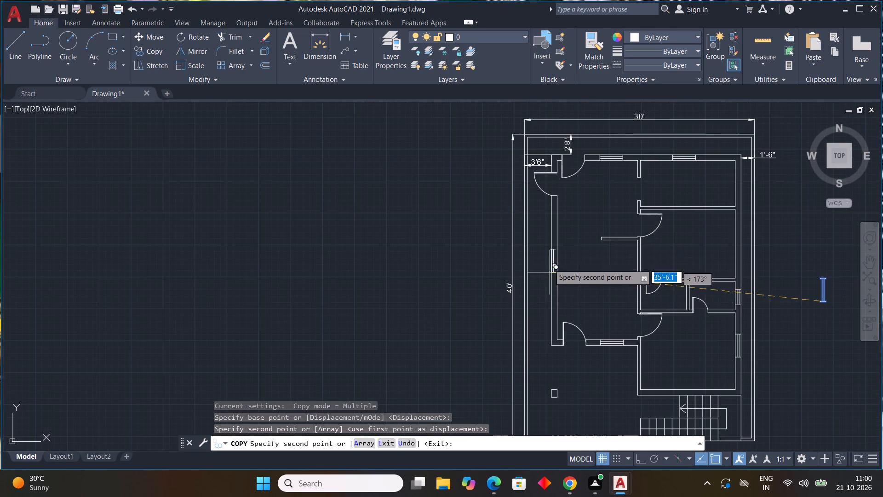
{"action": "scroll", "coordinate": [549, 238], "scroll_direction": "up", "scroll_amount": 2}
{"action": "left_click", "coordinate": [552, 247]}
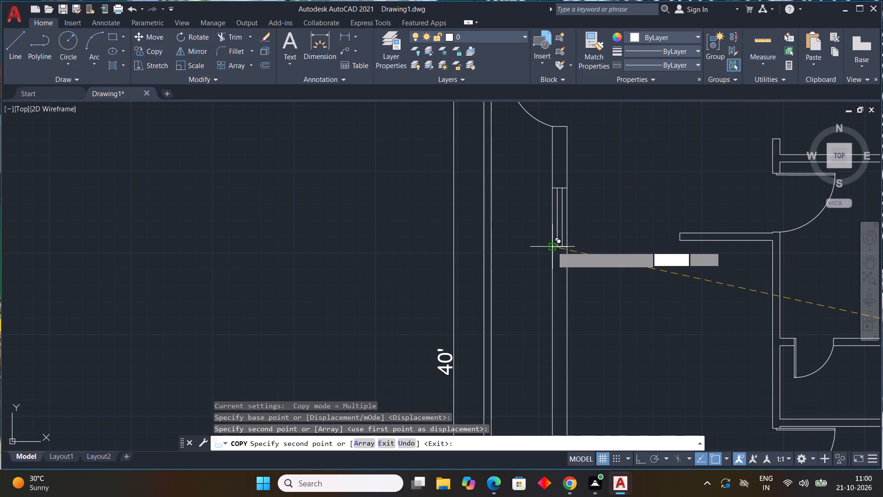
Place one more copy in the east wall of the middle east room, just south of its north partition, and finish copying.
{"action": "scroll", "coordinate": [623, 277], "scroll_direction": "down", "scroll_amount": 1}
{"action": "middle_click_drag", "start_coordinate": [621, 284], "coordinate": [422, 370]}
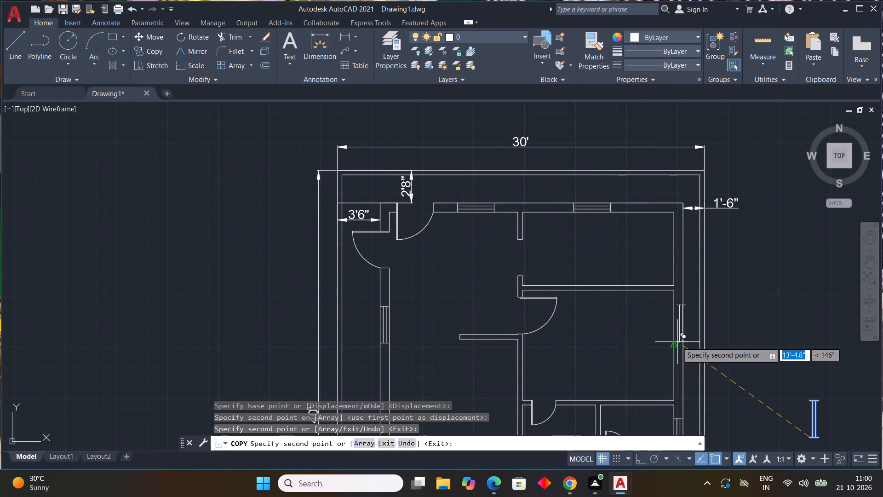
{"action": "scroll", "coordinate": [677, 342], "scroll_direction": "up", "scroll_amount": 1}
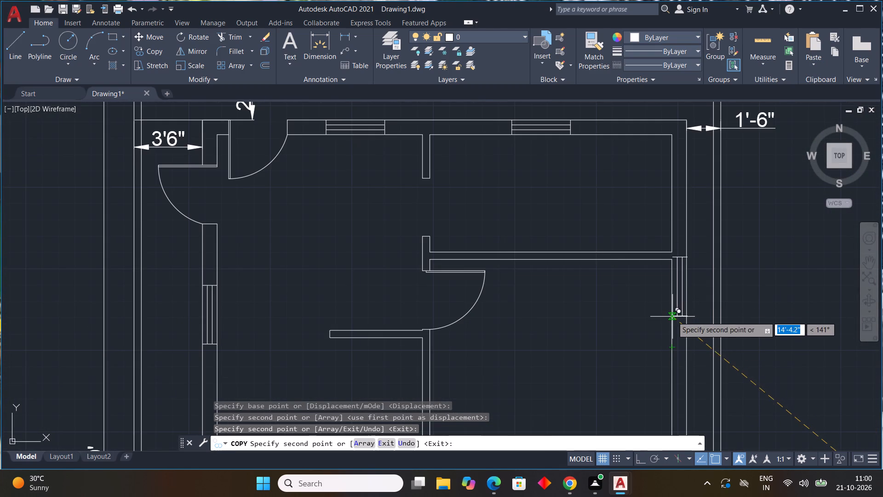
{"action": "left_click", "coordinate": [671, 319]}
{"action": "scroll", "coordinate": [773, 342], "scroll_direction": "down", "scroll_amount": 1}
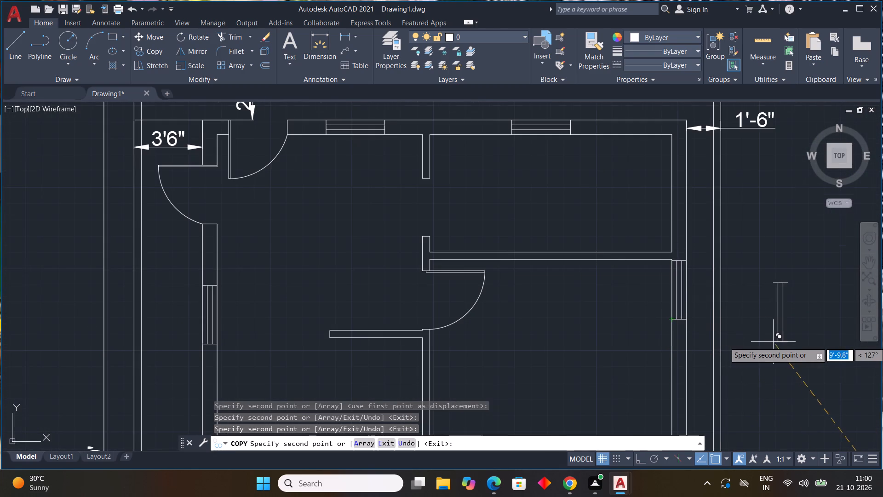
{"action": "scroll", "coordinate": [773, 342], "scroll_direction": "down", "scroll_amount": 2}
{"action": "middle_click_drag", "start_coordinate": [796, 356], "coordinate": [711, 279]}
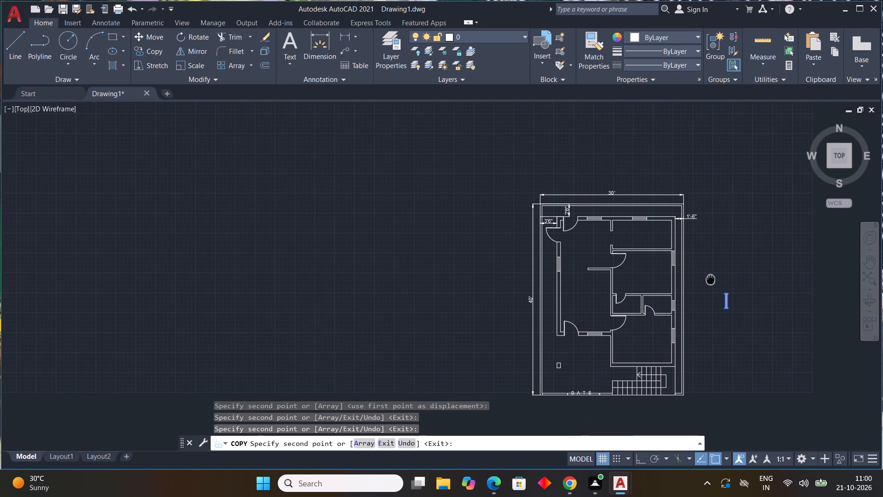
{"action": "middle_click_drag", "start_coordinate": [711, 279], "coordinate": [721, 276]}
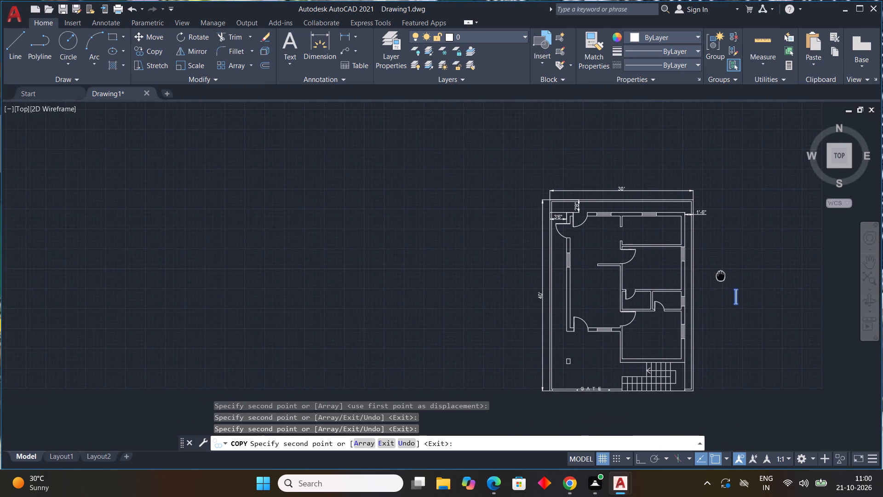
{"action": "middle_click_drag", "start_coordinate": [721, 276], "coordinate": [721, 277]}
{"action": "key", "text": "Escape"}
{"action": "key", "text": "Escape"}
{"action": "key", "text": "Escape"}
{"action": "key", "text": "Escape"}
{"action": "key", "text": "Escape"}
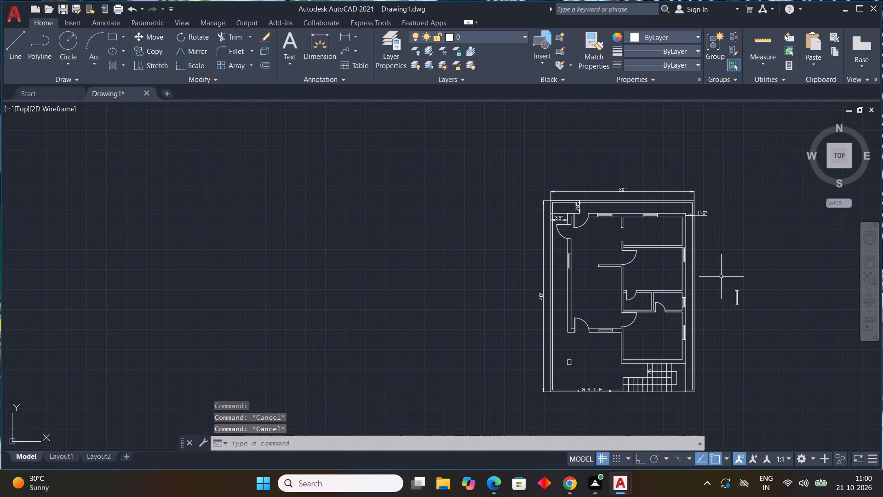
Delete the spare window standing in the empty space east of the plan.
{"action": "left_click", "coordinate": [740, 282]}
{"action": "left_click", "coordinate": [740, 323]}
{"action": "left_click_drag", "start_coordinate": [755, 285], "coordinate": [735, 291]}
{"action": "left_click", "coordinate": [736, 300]}
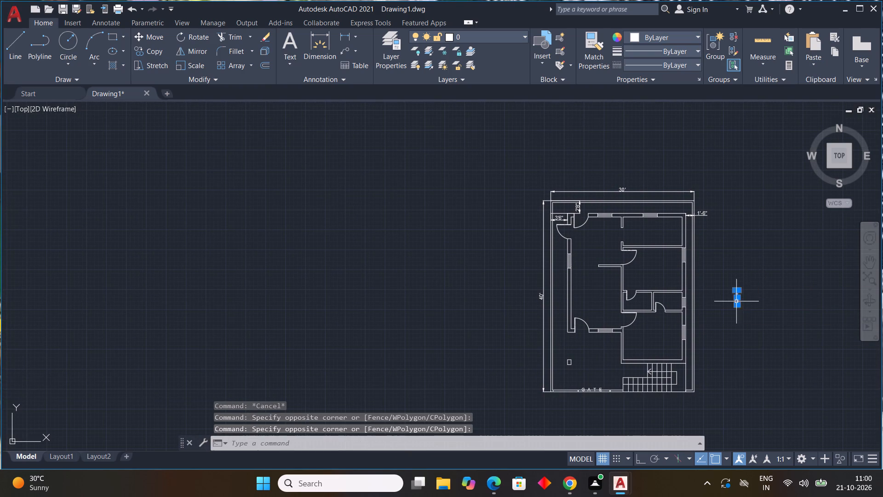
{"action": "scroll", "coordinate": [771, 302], "scroll_direction": "up", "scroll_amount": 4}
{"action": "left_click_drag", "start_coordinate": [620, 269], "coordinate": [544, 349]}
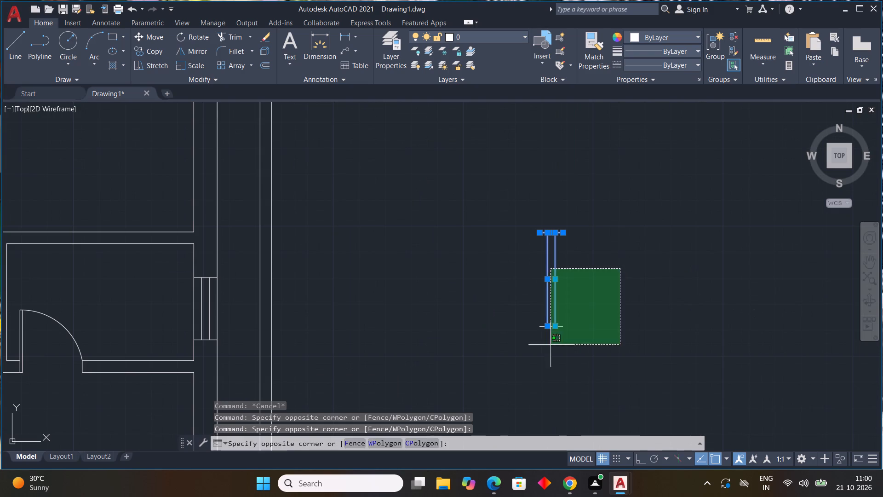
{"action": "left_click_drag", "start_coordinate": [544, 349], "coordinate": [538, 353]}
{"action": "left_click", "coordinate": [523, 361]}
{"action": "key", "text": "Delete"}
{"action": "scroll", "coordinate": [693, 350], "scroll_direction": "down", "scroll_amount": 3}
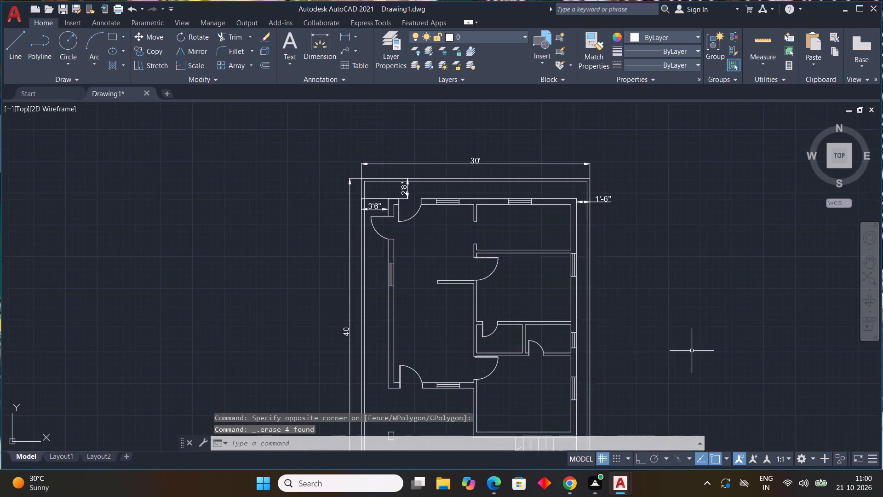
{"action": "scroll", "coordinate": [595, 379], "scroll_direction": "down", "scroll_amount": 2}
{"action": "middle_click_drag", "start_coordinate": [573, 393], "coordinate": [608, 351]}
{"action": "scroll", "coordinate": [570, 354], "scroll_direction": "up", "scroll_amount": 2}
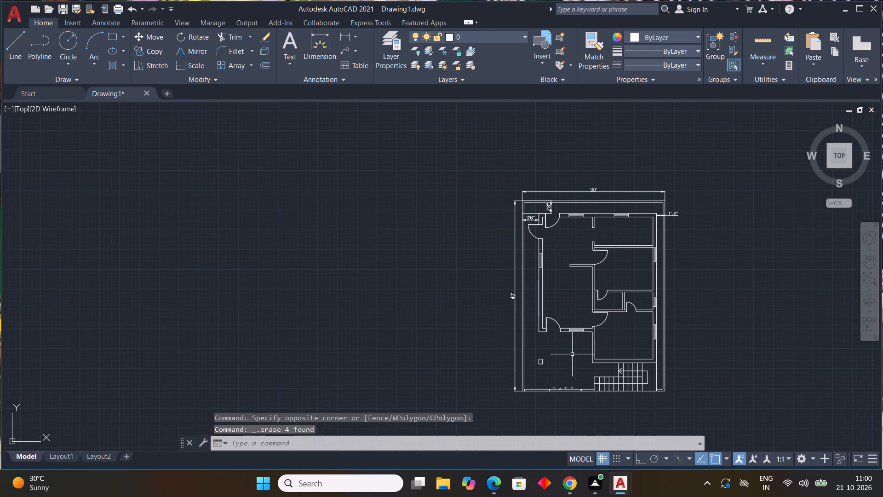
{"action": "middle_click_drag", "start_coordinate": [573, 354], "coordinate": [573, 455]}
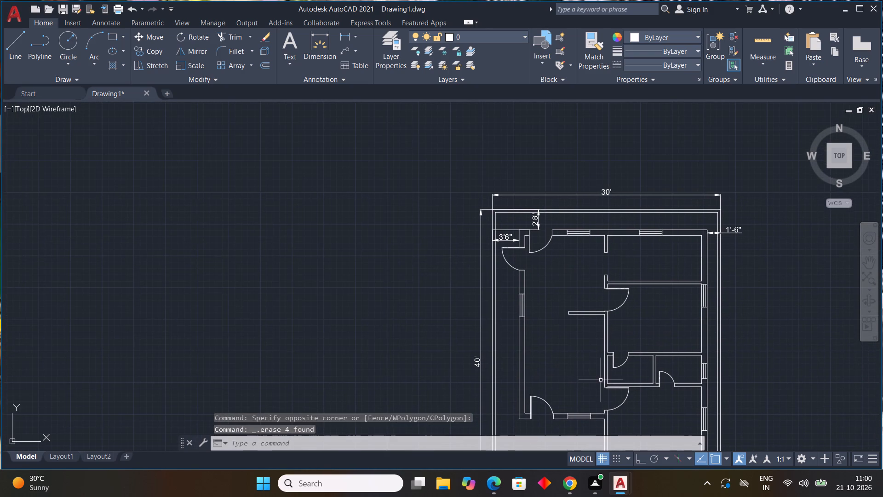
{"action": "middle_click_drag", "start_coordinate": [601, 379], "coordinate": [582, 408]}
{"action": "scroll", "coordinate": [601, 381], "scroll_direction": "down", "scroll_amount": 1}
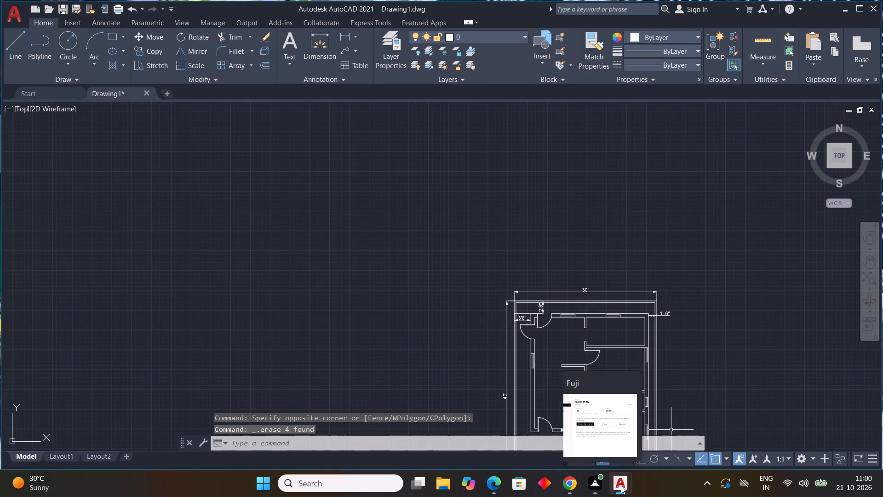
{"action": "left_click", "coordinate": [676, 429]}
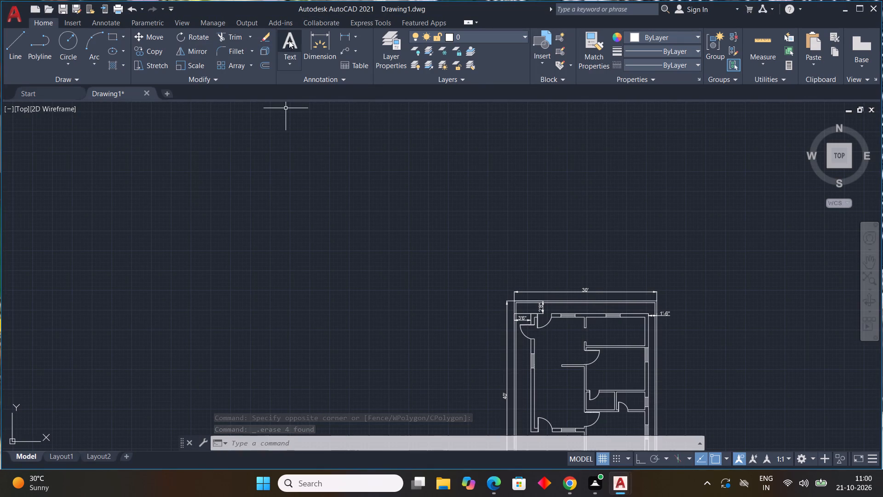
Add multiline text reading DINNING in the open area southeast of the north door.
{"action": "left_click", "coordinate": [293, 43]}
{"action": "scroll", "coordinate": [583, 352], "scroll_direction": "up", "scroll_amount": 3}
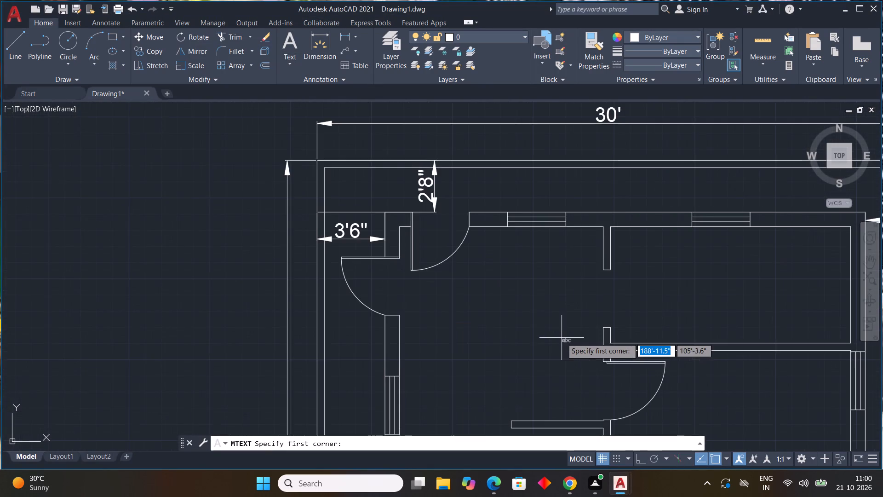
{"action": "middle_click_drag", "start_coordinate": [562, 338], "coordinate": [486, 291]}
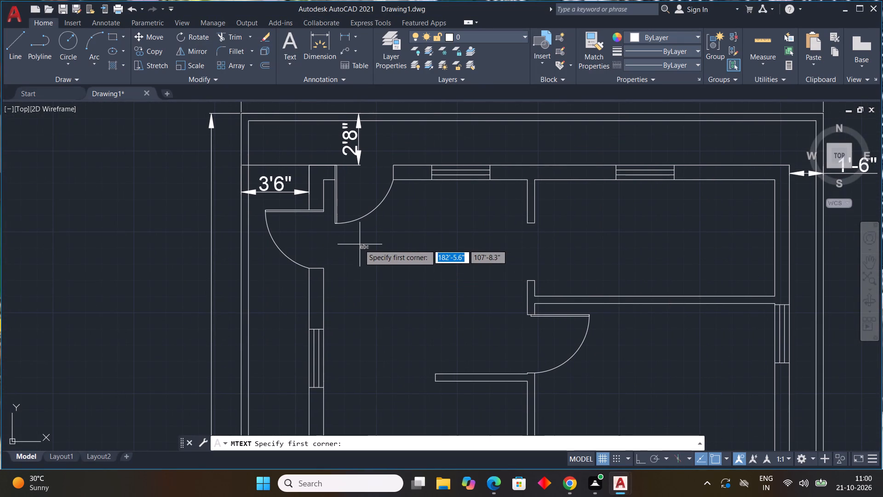
{"action": "left_click", "coordinate": [361, 256]}
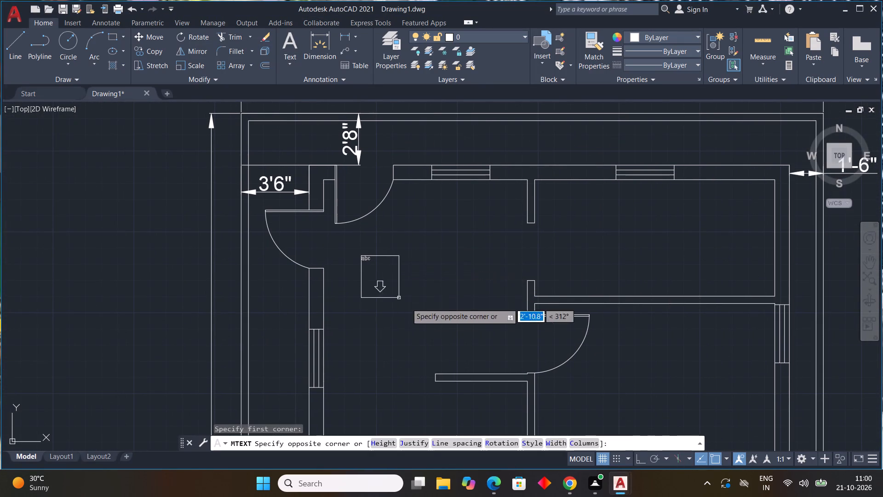
{"action": "left_click", "coordinate": [500, 326]}
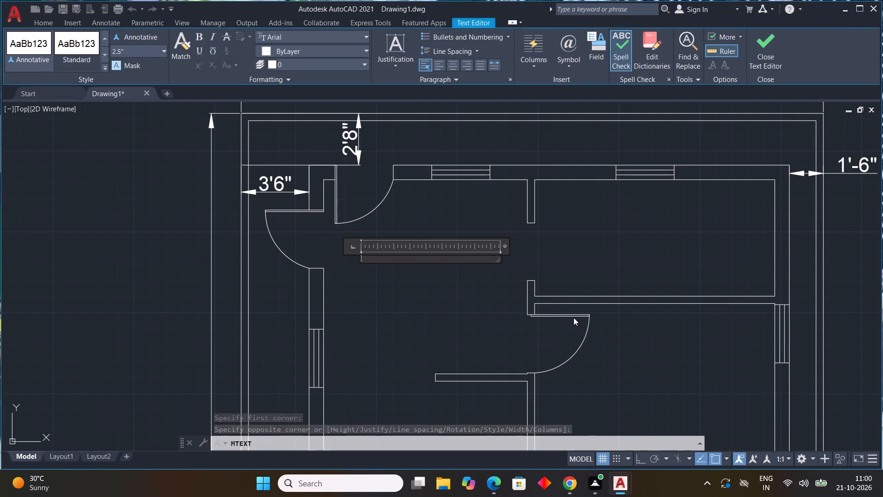
{"action": "type", "text": "DINN"}
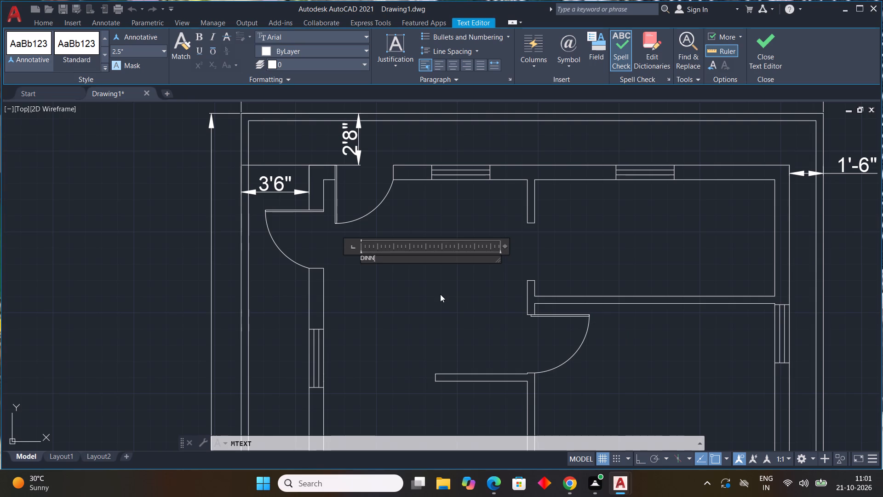
{"action": "type", "text": "ING"}
{"action": "left_click_drag", "start_coordinate": [525, 439], "coordinate": [584, 496]}
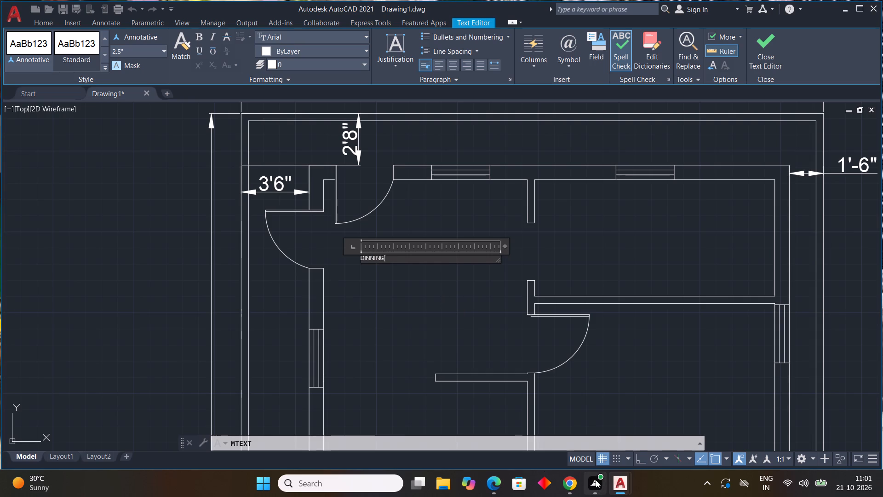
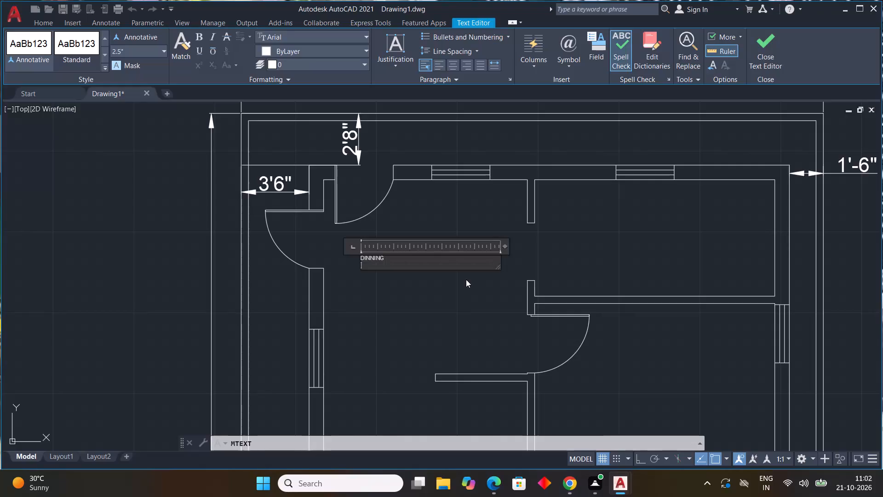
Add the size 10'6"X10'0" as a second line under DINNING and finish the text.
{"action": "key", "text": "1"}
{"action": "type", "text": "0'"}
{"action": "key", "text": "6"}
{"action": "key", "text": "shift+quotedbl"}
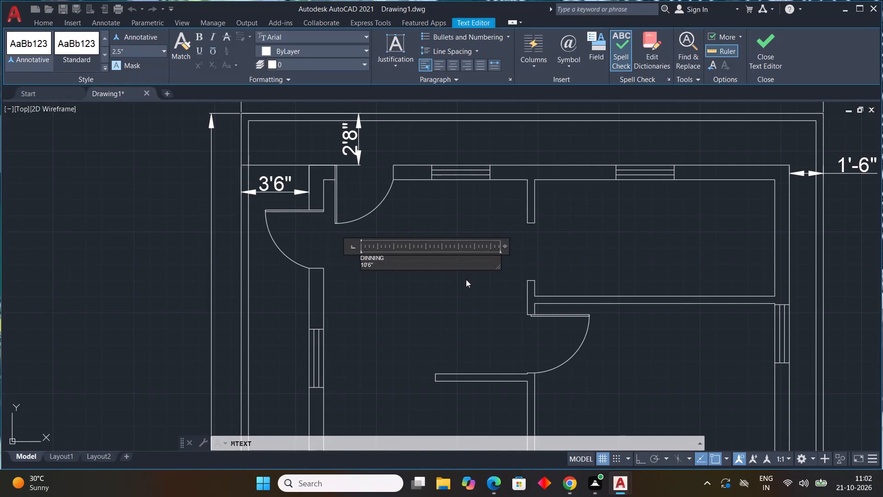
{"action": "key", "text": "x"}
{"action": "type", "text": "10'0\""}
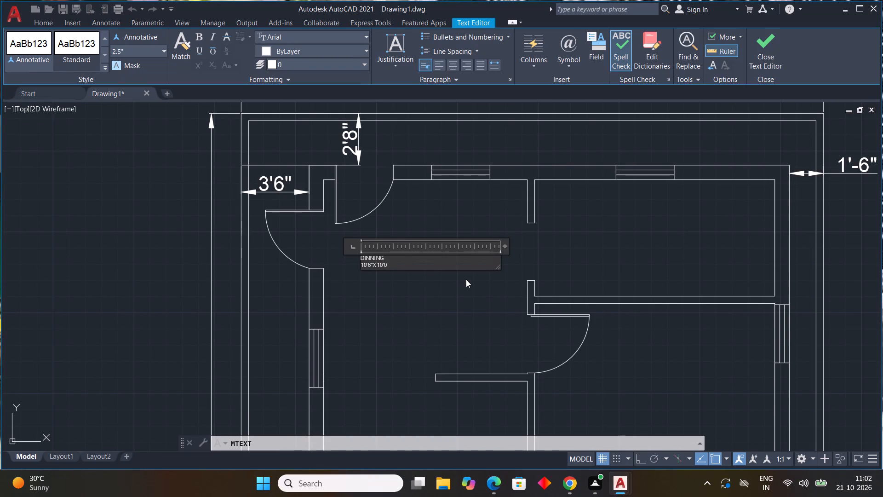
{"action": "left_click", "coordinate": [430, 280]}
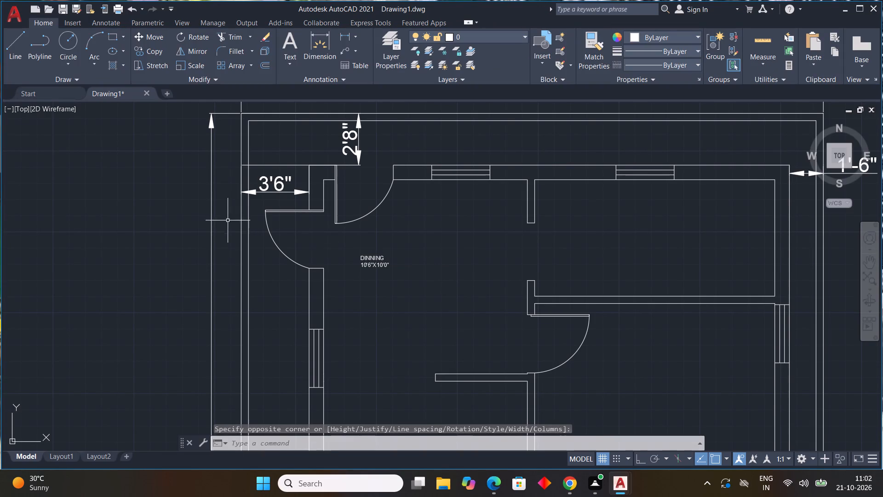
Set the text height of the DINNING label to 9".
{"action": "left_click", "coordinate": [372, 257]}
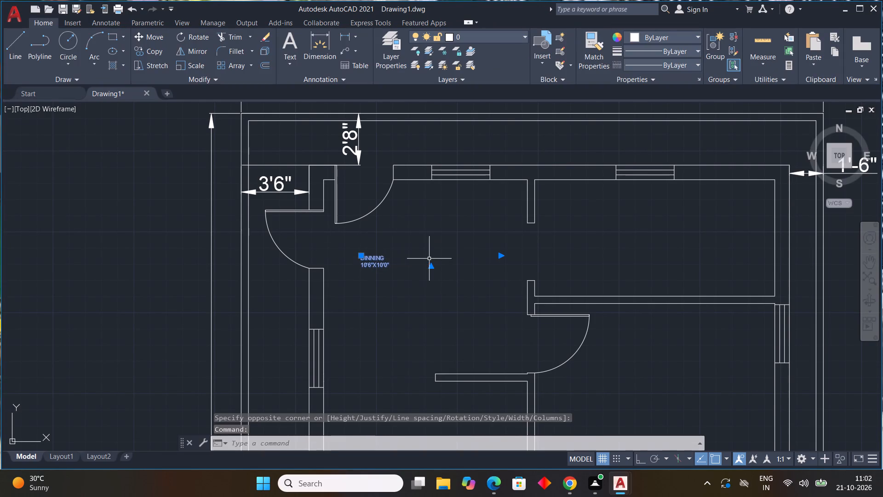
{"action": "right_click", "coordinate": [120, 90]}
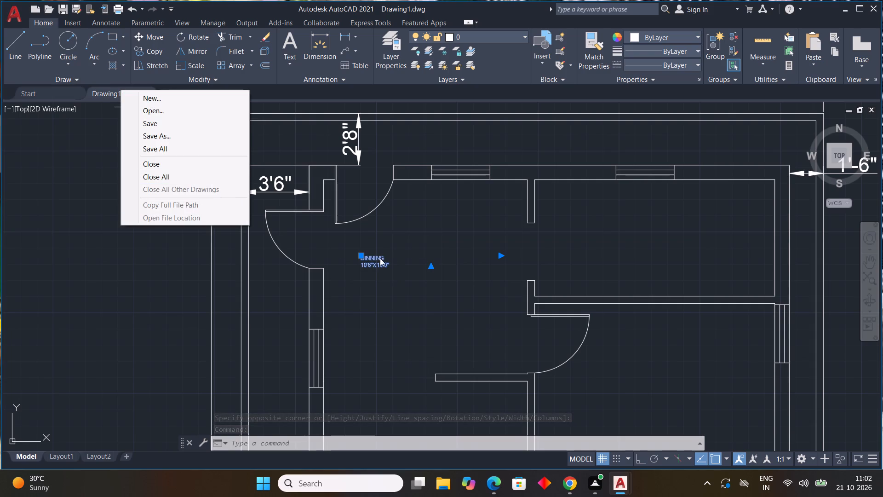
{"action": "left_click", "coordinate": [411, 311]}
{"action": "left_click", "coordinate": [377, 263]}
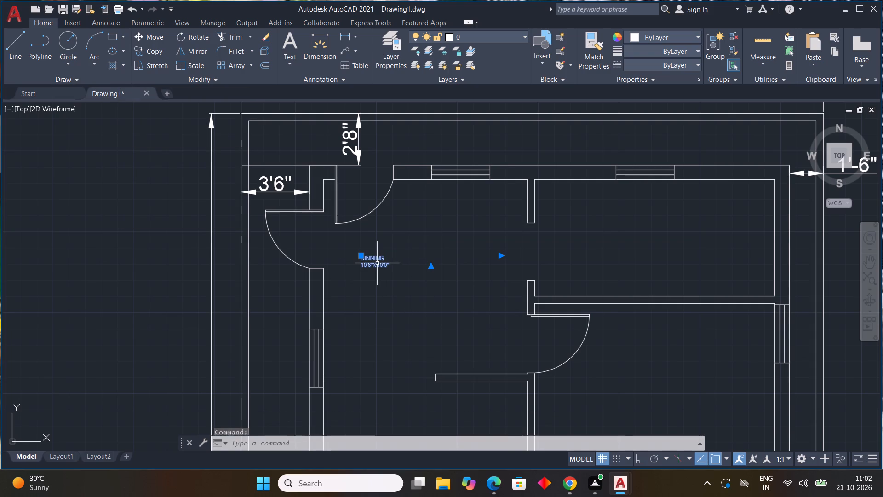
{"action": "right_click", "coordinate": [377, 263]}
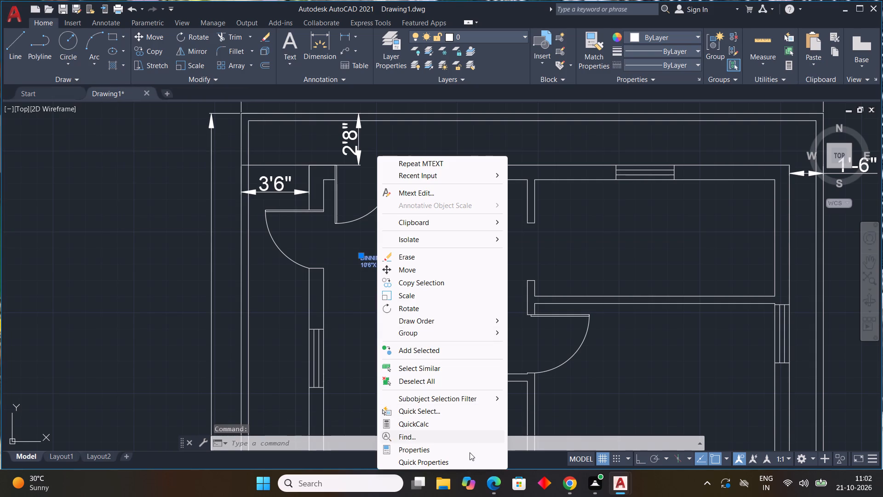
{"action": "left_click", "coordinate": [470, 452]}
{"action": "scroll", "coordinate": [98, 174], "scroll_direction": "down", "scroll_amount": 1}
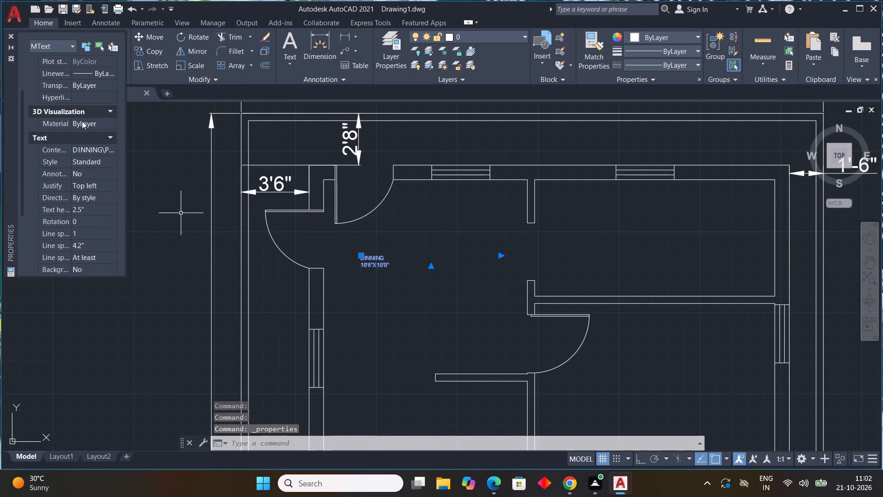
{"action": "left_click", "coordinate": [98, 209]}
{"action": "left_click_drag", "start_coordinate": [100, 208], "coordinate": [0, 206]}
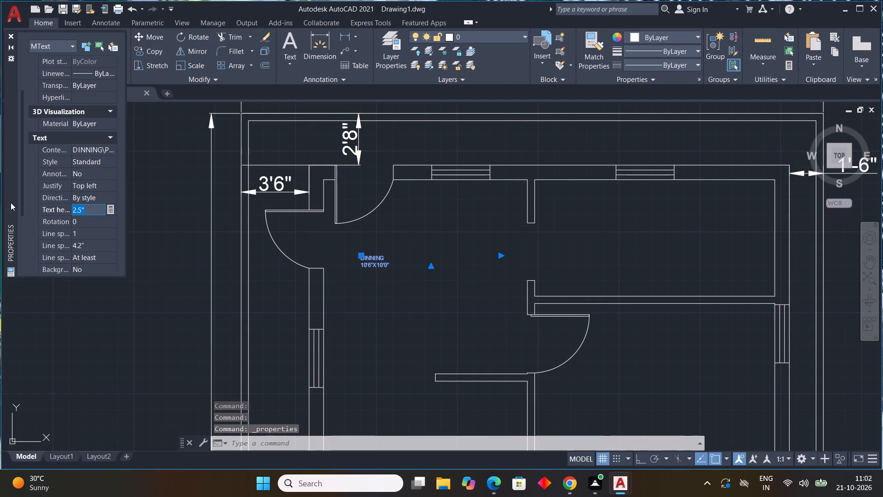
{"action": "key", "text": "9"}
{"action": "key", "text": "shift+quotedbl"}
{"action": "key", "text": "Return"}
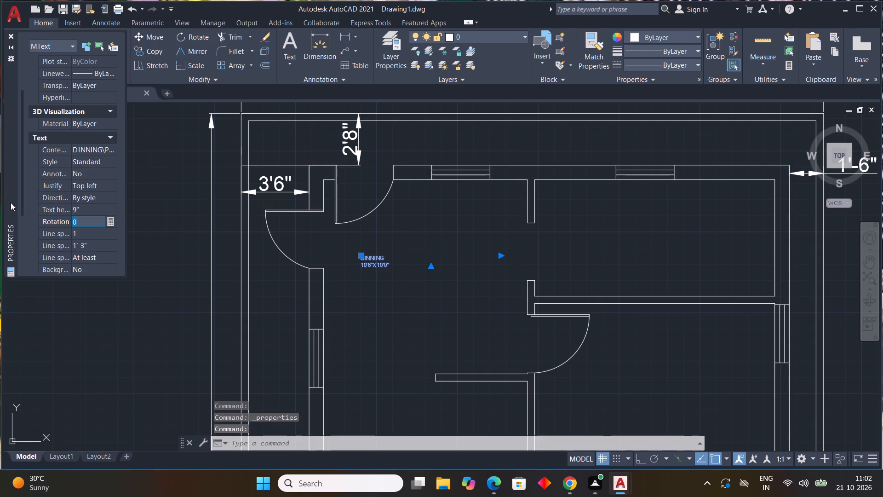
{"action": "key", "text": "Escape"}
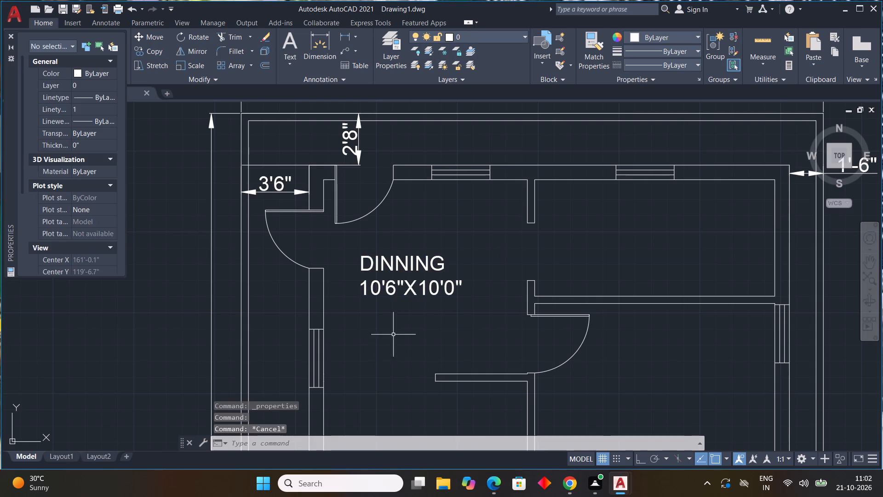
Copy the DINNING label into the northeast room and the larger east room directly south of it.
{"action": "left_click", "coordinate": [415, 295]}
{"action": "type", "text": "CO"}
{"action": "key", "text": "space"}
{"action": "left_click_drag", "start_coordinate": [362, 295], "coordinate": [386, 297]}
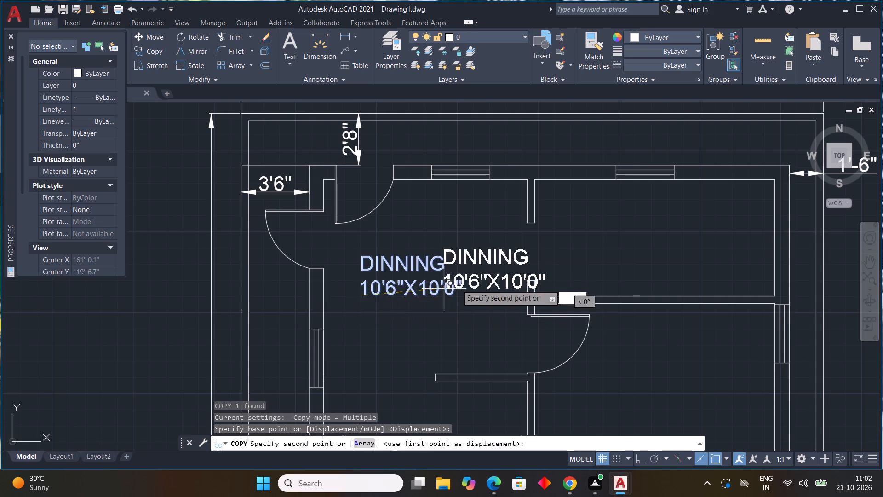
{"action": "left_click", "coordinate": [587, 254]}
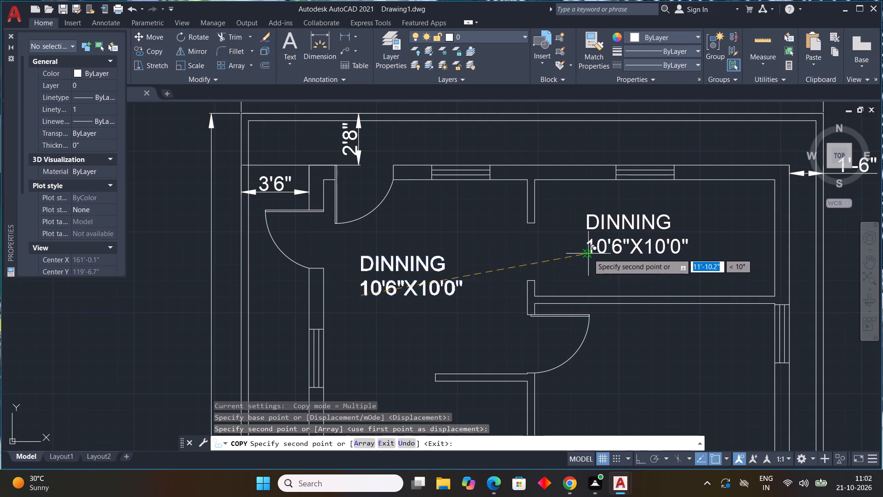
{"action": "scroll", "coordinate": [629, 363], "scroll_direction": "down", "scroll_amount": 1}
{"action": "middle_click_drag", "start_coordinate": [629, 363], "coordinate": [597, 237]}
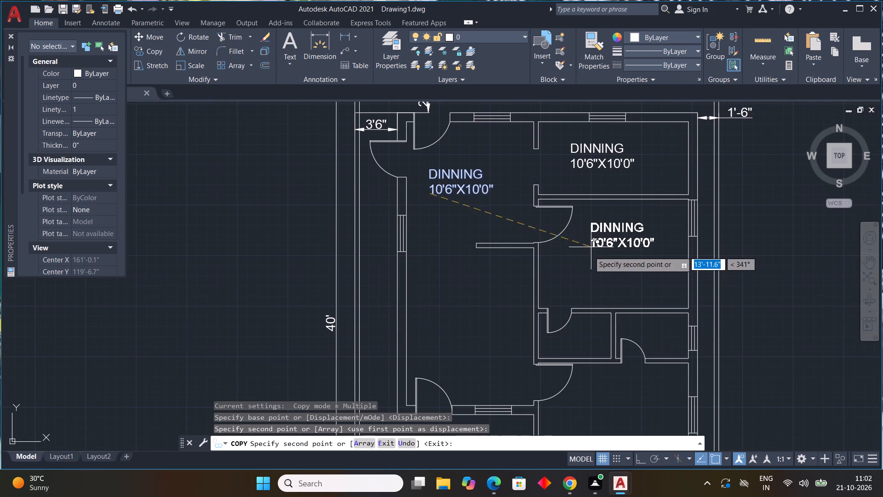
{"action": "left_click", "coordinate": [585, 260]}
Place further copies of the label in the two small adjoining rooms south of the middle east room.
{"action": "scroll", "coordinate": [560, 358], "scroll_direction": "up", "scroll_amount": 3}
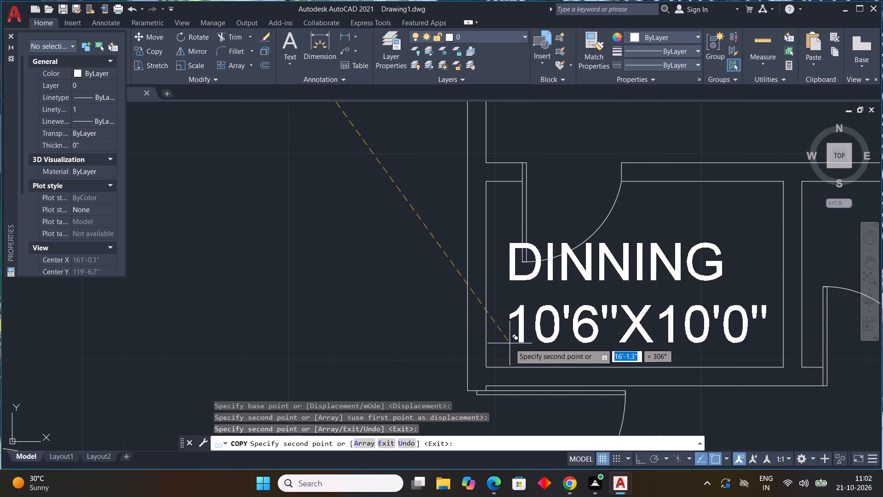
{"action": "left_click", "coordinate": [510, 343]}
{"action": "middle_click_drag", "start_coordinate": [647, 383], "coordinate": [201, 356]}
{"action": "scroll", "coordinate": [201, 356], "scroll_direction": "down", "scroll_amount": 1}
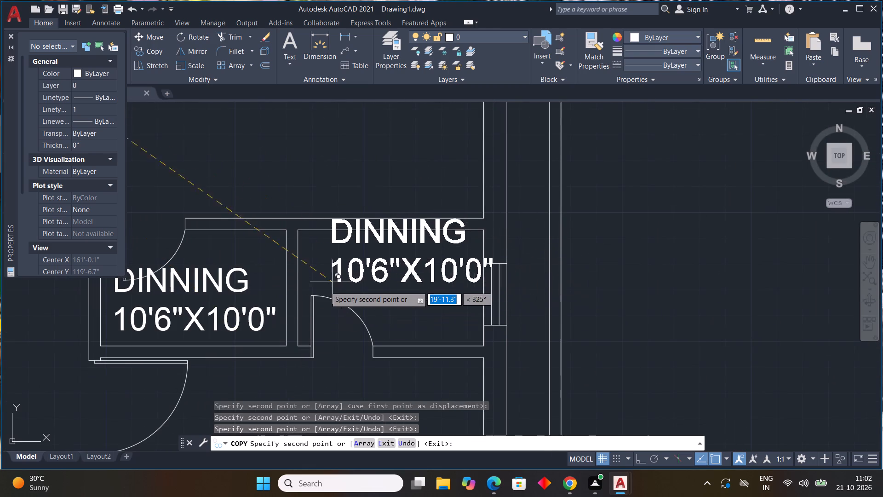
{"action": "scroll", "coordinate": [329, 293], "scroll_direction": "up", "scroll_amount": 4}
{"action": "scroll", "coordinate": [322, 300], "scroll_direction": "down", "scroll_amount": 3}
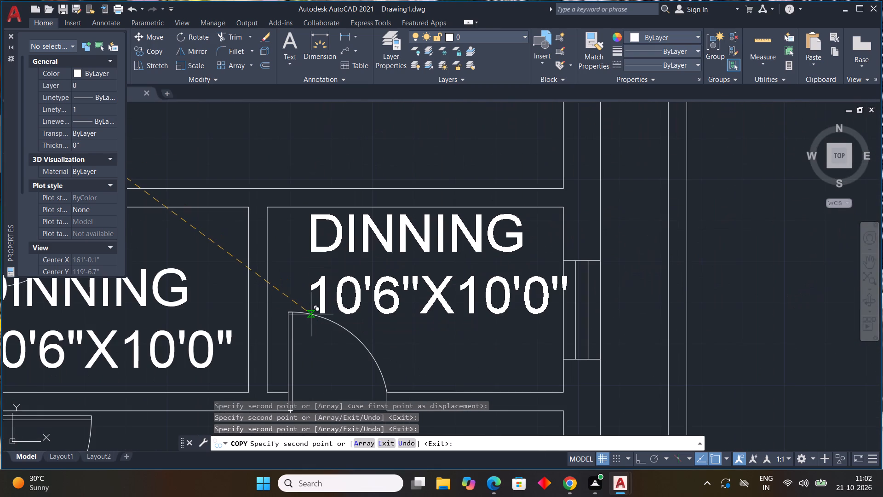
{"action": "left_click", "coordinate": [311, 314]}
Place label copies in the southeast room, the hall's southern part and the open area north of the gate, and finish copying.
{"action": "scroll", "coordinate": [447, 363], "scroll_direction": "down", "scroll_amount": 4}
{"action": "middle_click_drag", "start_coordinate": [441, 381], "coordinate": [485, 304]}
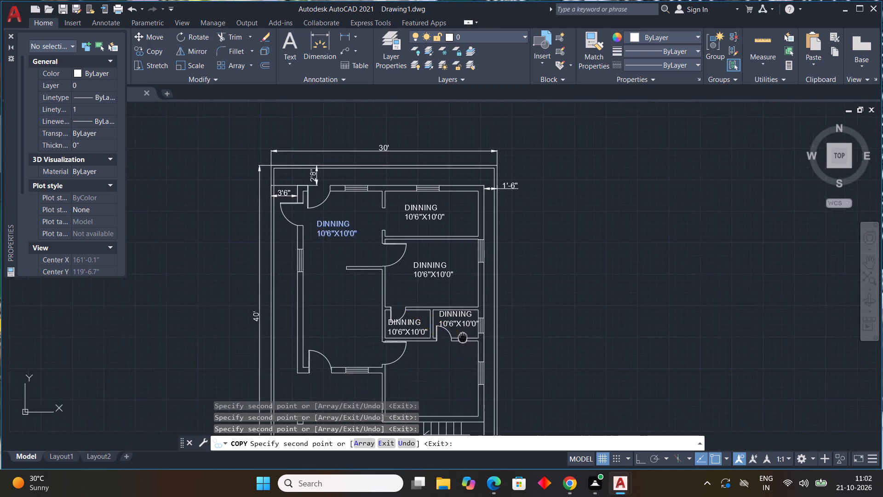
{"action": "middle_click_drag", "start_coordinate": [485, 304], "coordinate": [529, 236]}
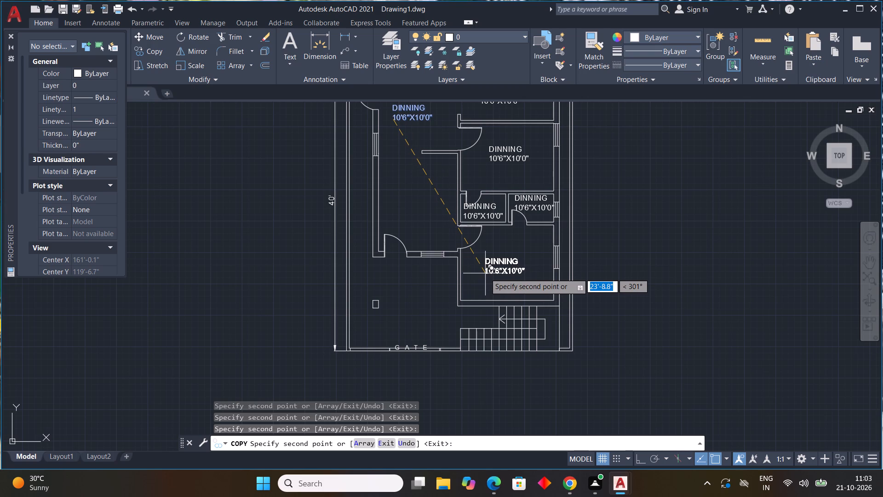
{"action": "left_click", "coordinate": [488, 267]}
{"action": "left_click", "coordinate": [396, 207]}
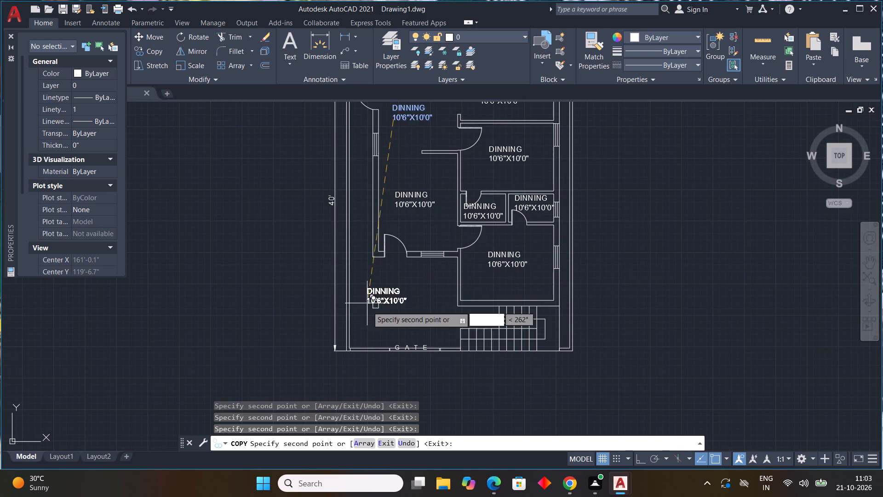
{"action": "left_click", "coordinate": [404, 303]}
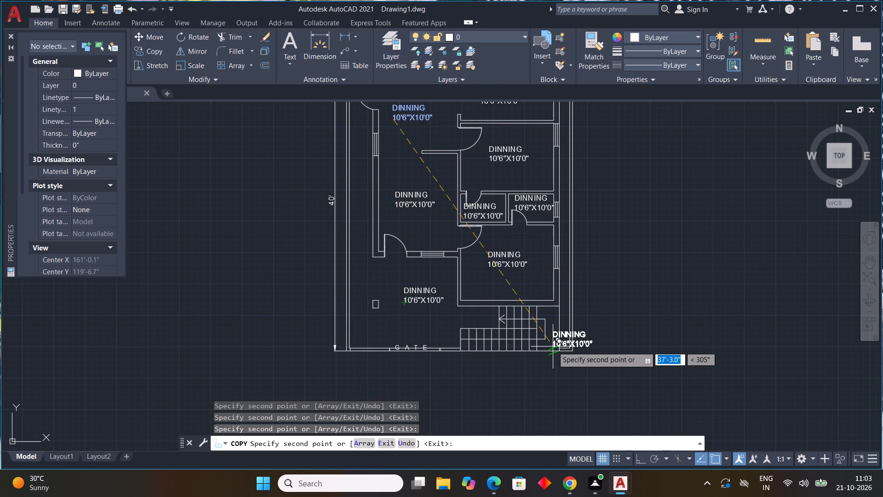
{"action": "key", "text": "Escape"}
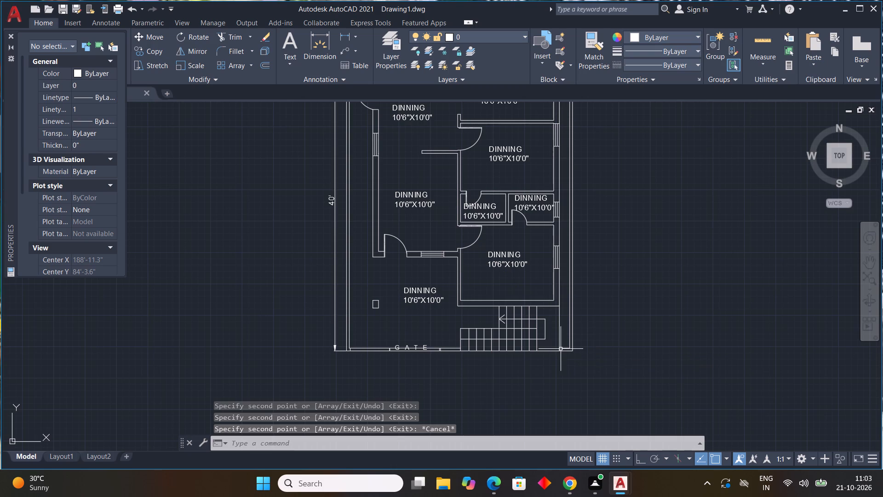
Add multiline text reading W1 just below the window in the hall's south wall.
{"action": "left_click", "coordinate": [290, 49]}
{"action": "scroll", "coordinate": [436, 257], "scroll_direction": "up", "scroll_amount": 1}
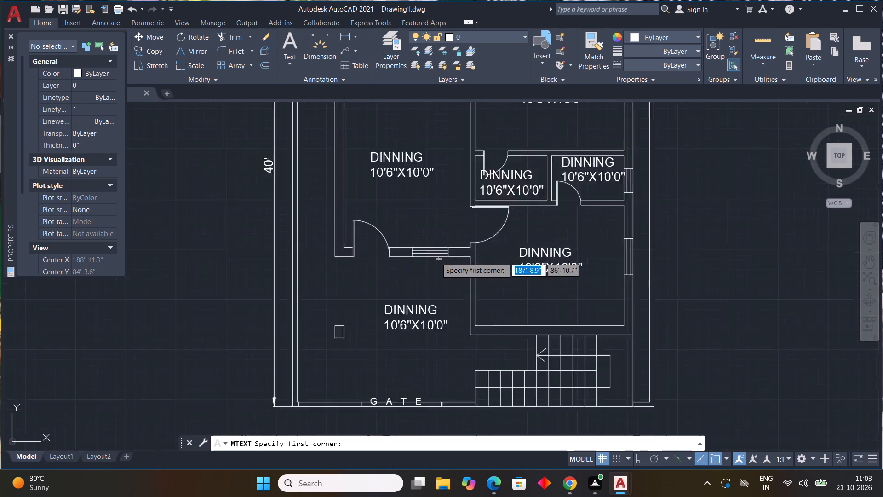
{"action": "scroll", "coordinate": [436, 257], "scroll_direction": "up", "scroll_amount": 2}
{"action": "left_click", "coordinate": [396, 262]}
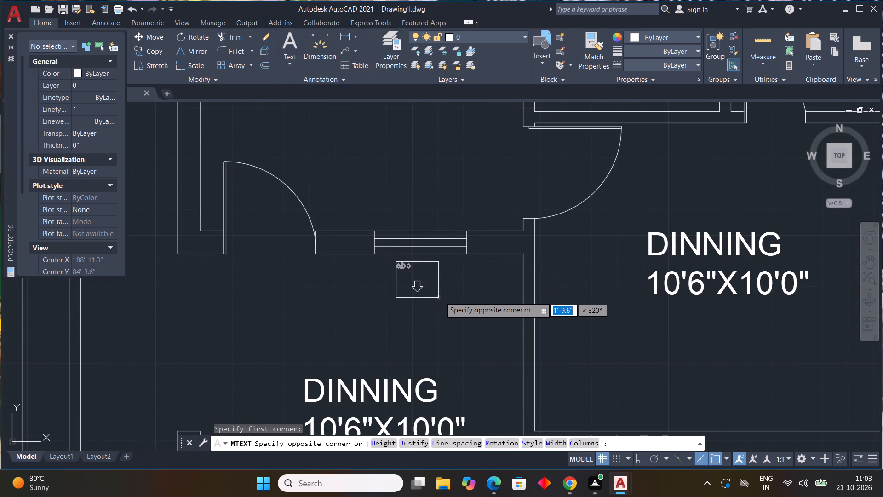
{"action": "left_click", "coordinate": [445, 298]}
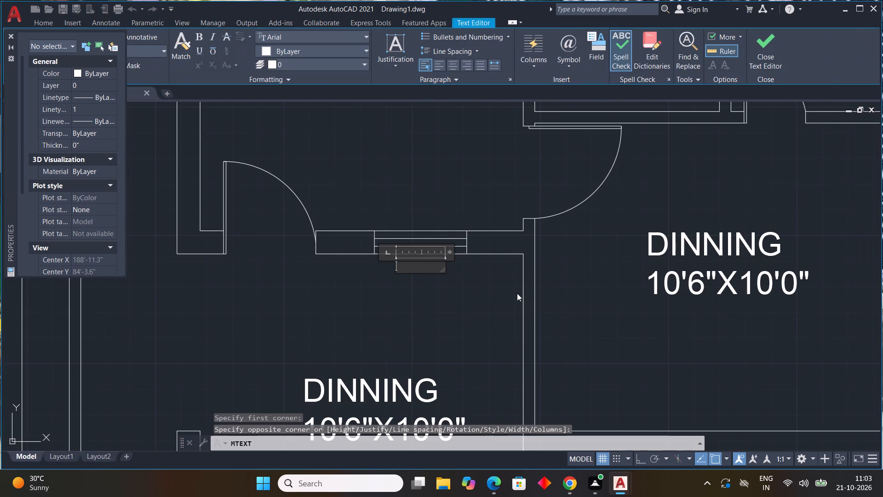
{"action": "type", "text": "W1"}
{"action": "key", "text": "Return"}
{"action": "left_click", "coordinate": [505, 304]}
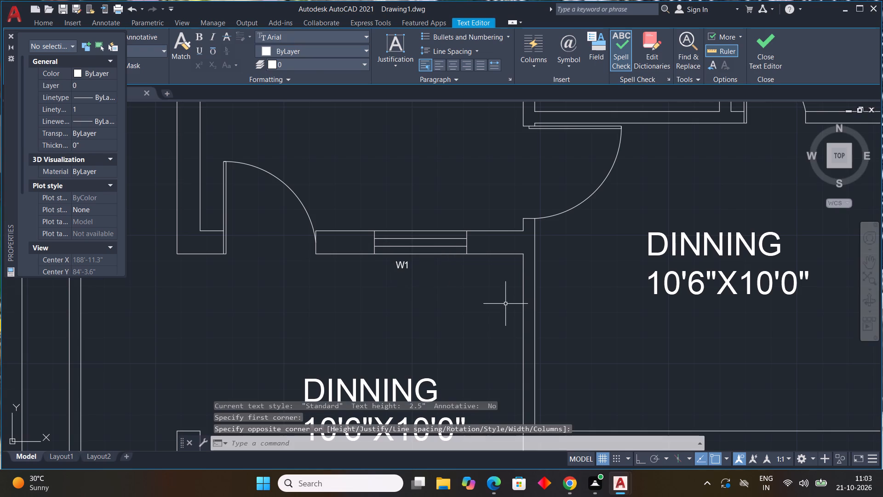
Set the text height of the W1 label to 9".
{"action": "left_click", "coordinate": [404, 266]}
{"action": "scroll", "coordinate": [128, 232], "scroll_direction": "down", "scroll_amount": 3}
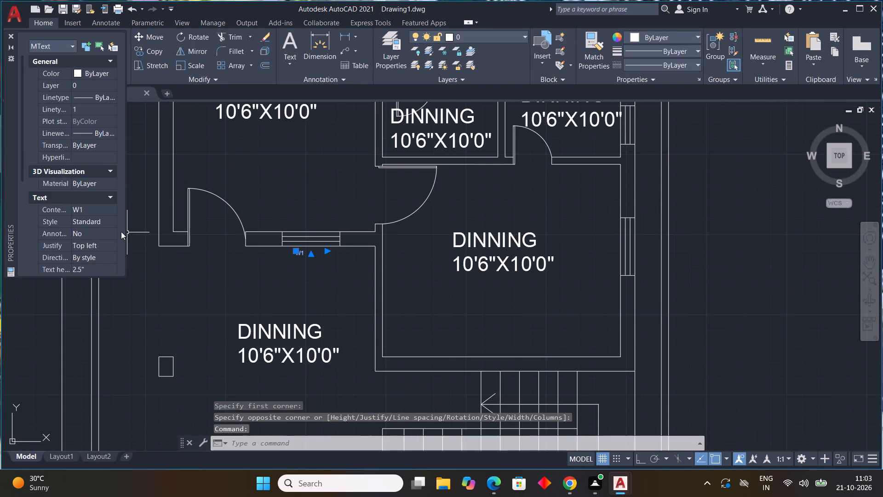
{"action": "left_click", "coordinate": [85, 266]}
{"action": "left_click_drag", "start_coordinate": [93, 260], "coordinate": [0, 226]}
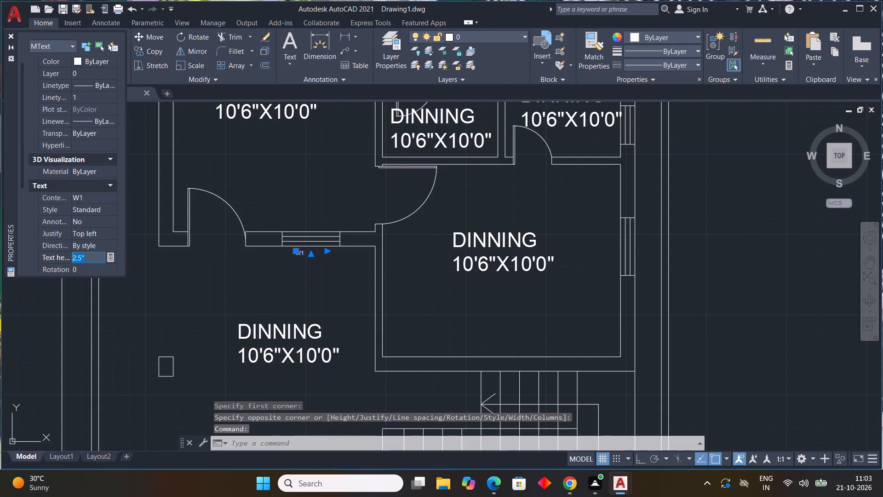
{"action": "left_click_drag", "start_coordinate": [0, 226], "coordinate": [0, 224]}
{"action": "key", "text": "9"}
{"action": "key", "text": "shift+quotedbl"}
{"action": "key", "text": "Return"}
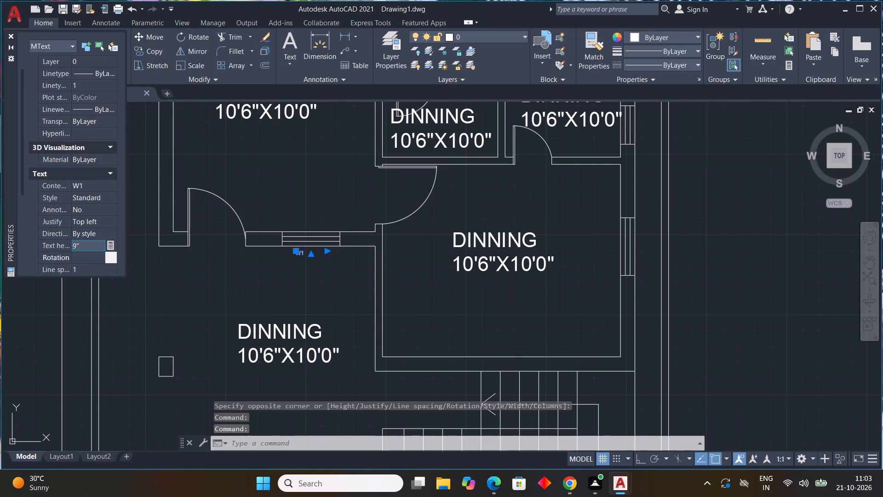
{"action": "key", "text": "Escape"}
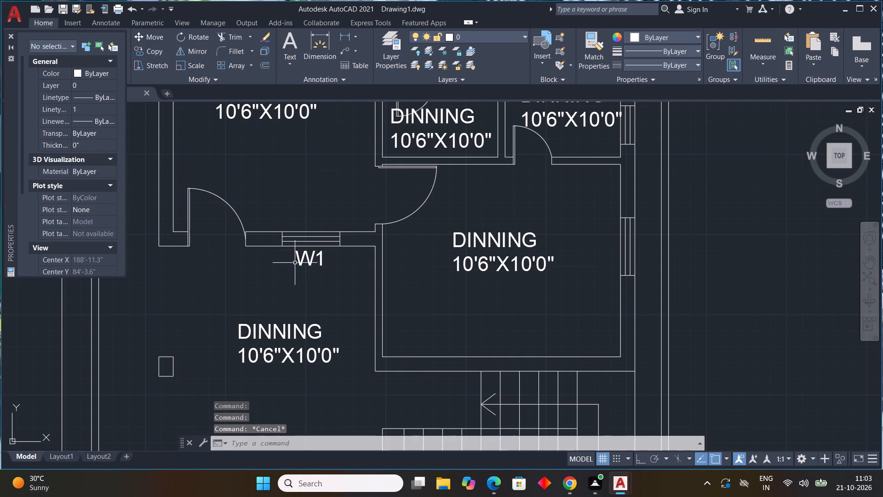
Copy the W1 label into the swing area of the hall's south door.
{"action": "left_click", "coordinate": [295, 263]}
{"action": "left_click", "coordinate": [311, 260]}
{"action": "left_click", "coordinate": [311, 260]}
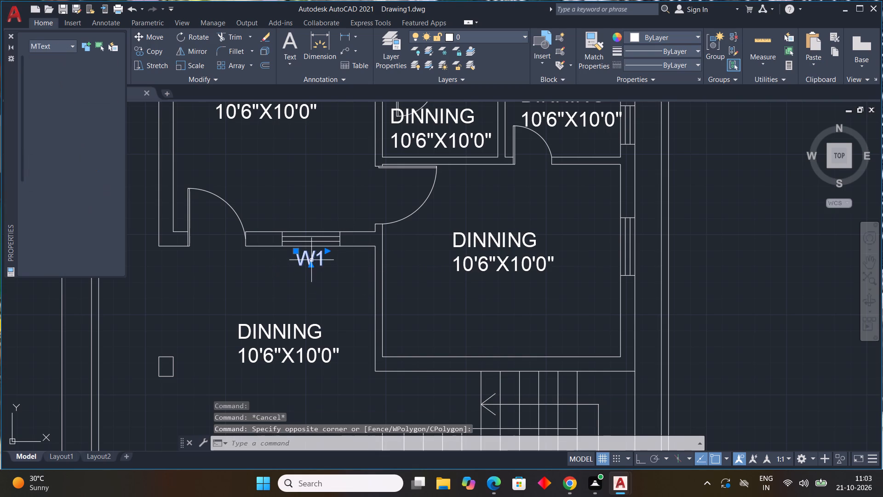
{"action": "type", "text": "CO"}
{"action": "key", "text": "space"}
{"action": "left_click", "coordinate": [294, 254]}
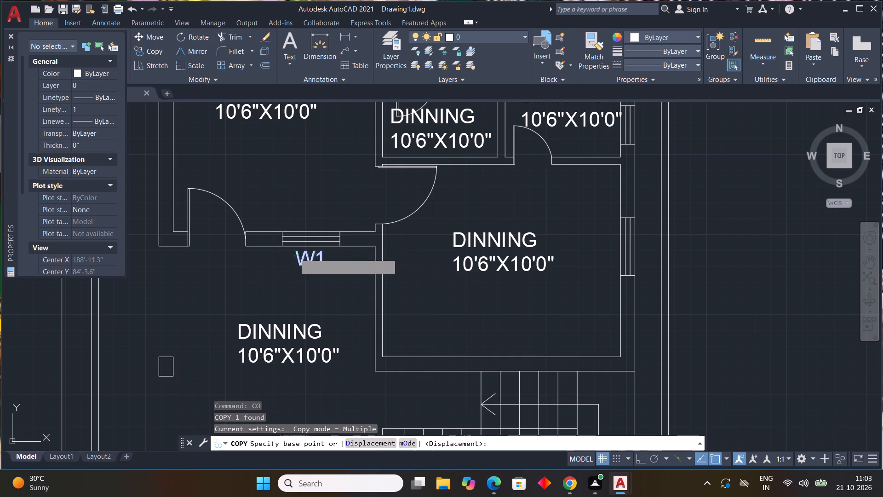
{"action": "left_click", "coordinate": [201, 223]}
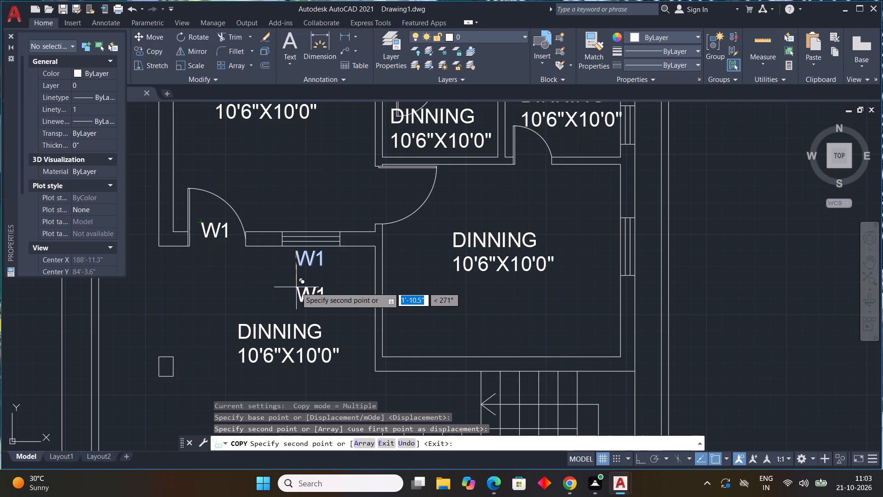
Place a copy of the W1 label just outside the window in the west wall.
{"action": "middle_click_drag", "start_coordinate": [301, 285], "coordinate": [454, 441]}
{"action": "middle_click_drag", "start_coordinate": [281, 131], "coordinate": [296, 190]}
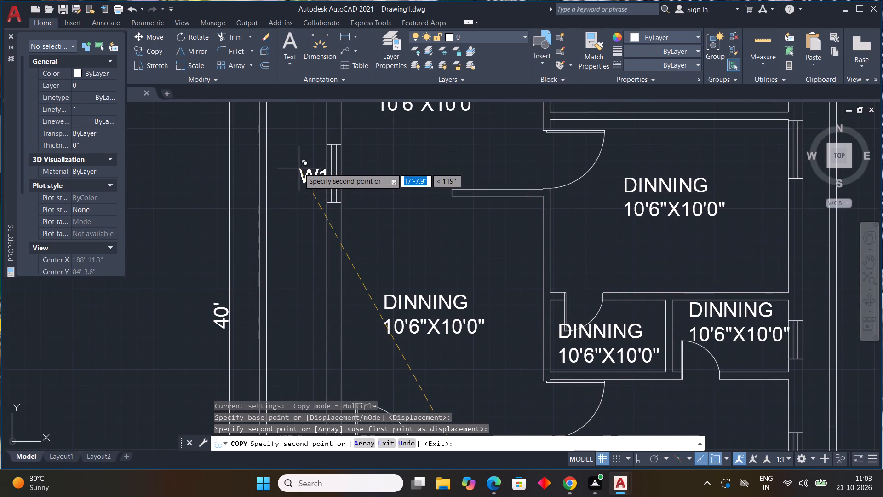
{"action": "left_click", "coordinate": [297, 164]}
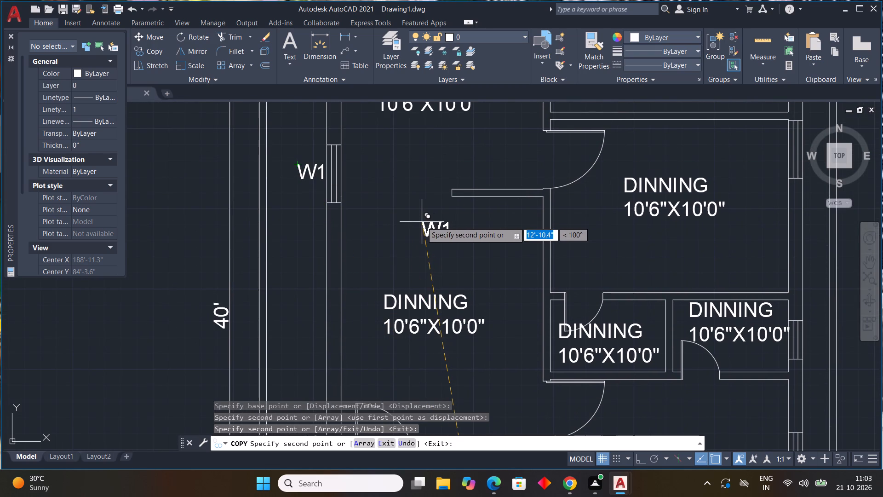
Place copies of the W1 label just above the two windows in the north wall.
{"action": "middle_click_drag", "start_coordinate": [429, 218], "coordinate": [385, 395]}
{"action": "scroll", "coordinate": [453, 276], "scroll_direction": "down", "scroll_amount": 1}
{"action": "middle_click_drag", "start_coordinate": [453, 276], "coordinate": [431, 351]}
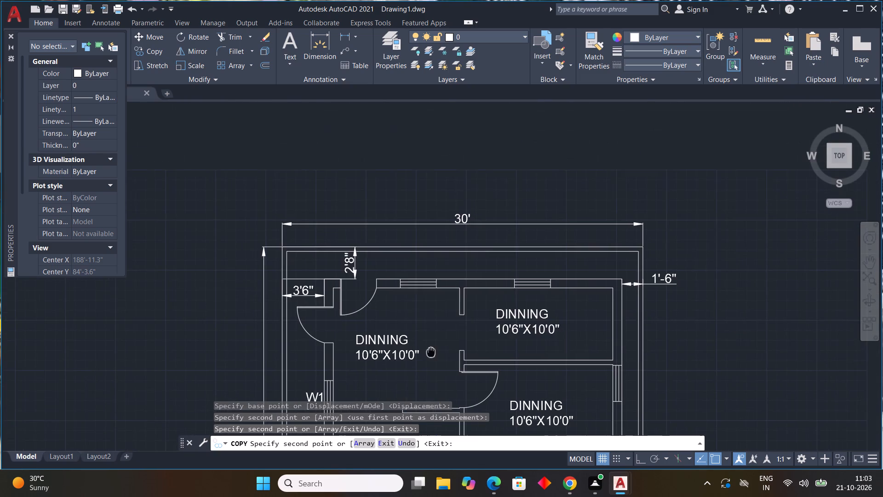
{"action": "scroll", "coordinate": [407, 267], "scroll_direction": "up", "scroll_amount": 3}
{"action": "left_click", "coordinate": [410, 266]}
{"action": "scroll", "coordinate": [514, 299], "scroll_direction": "down", "scroll_amount": 2}
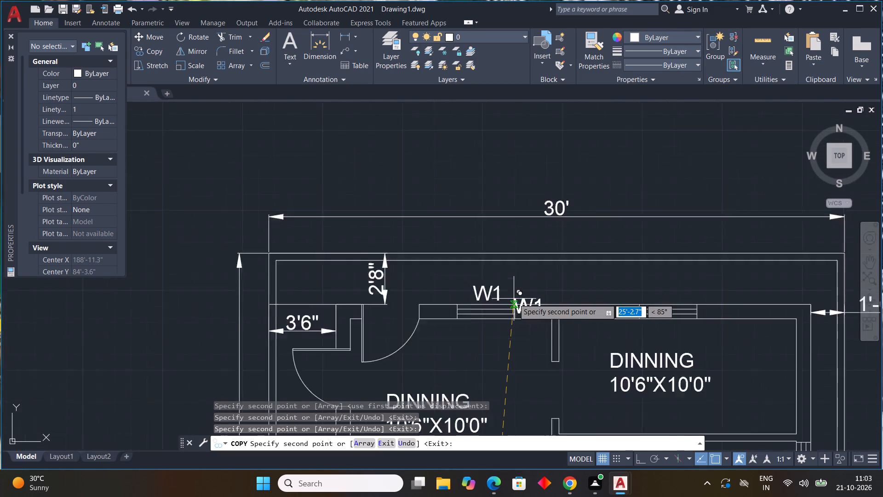
{"action": "scroll", "coordinate": [514, 299], "scroll_direction": "down", "scroll_amount": 1}
{"action": "middle_click_drag", "start_coordinate": [451, 332], "coordinate": [489, 202]}
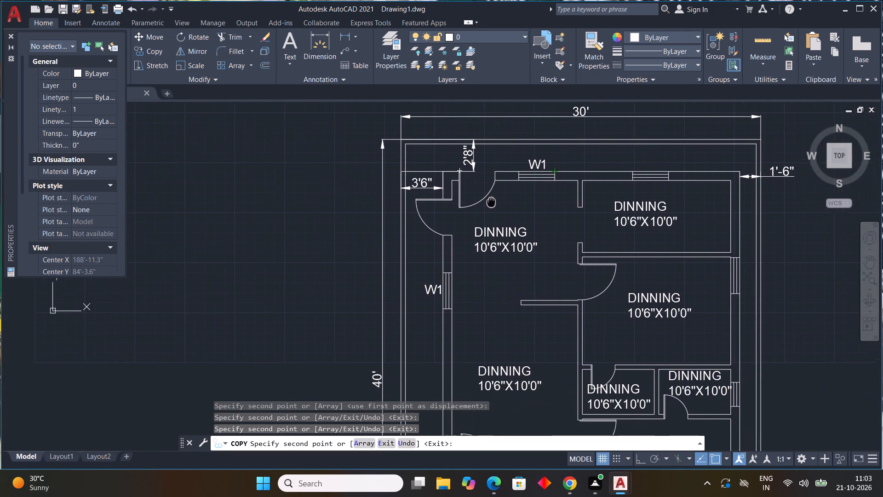
{"action": "middle_click_drag", "start_coordinate": [489, 202], "coordinate": [353, 265]}
{"action": "scroll", "coordinate": [514, 228], "scroll_direction": "up", "scroll_amount": 2}
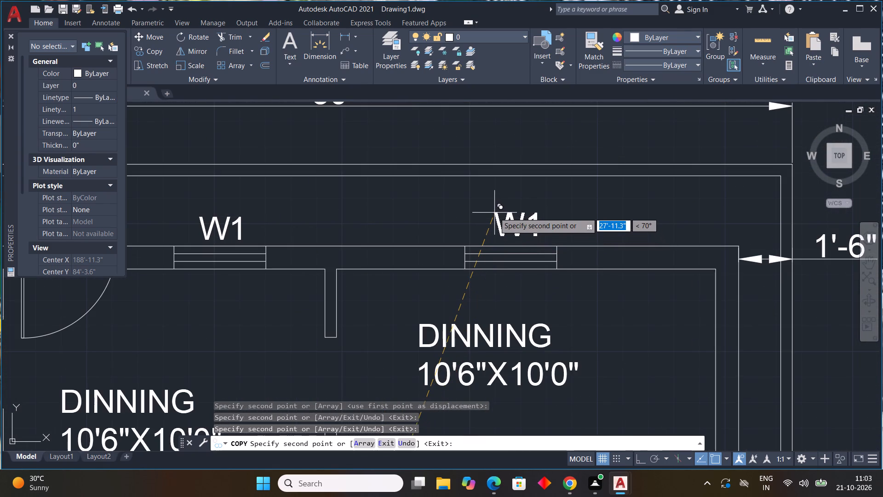
{"action": "left_click", "coordinate": [489, 217]}
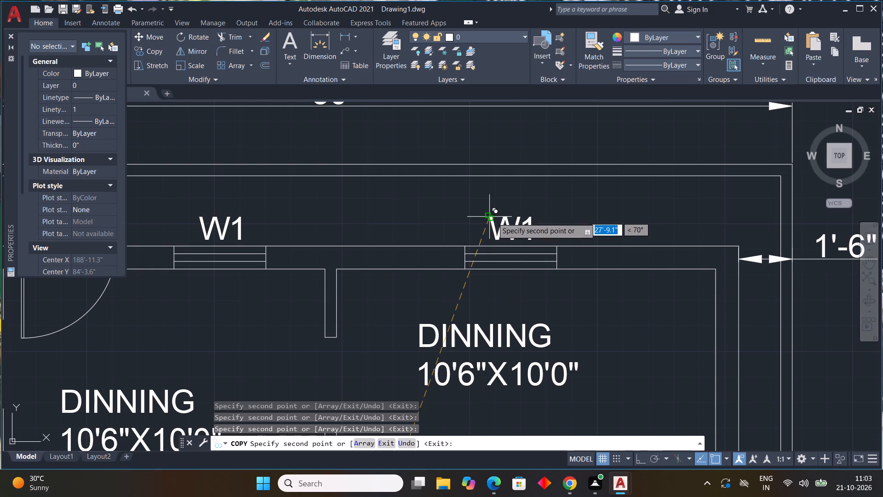
Place copies of the W1 label just outside the three windows in the east wall, and finish copying.
{"action": "scroll", "coordinate": [611, 251], "scroll_direction": "down", "scroll_amount": 2}
{"action": "middle_click_drag", "start_coordinate": [643, 305], "coordinate": [435, 230]}
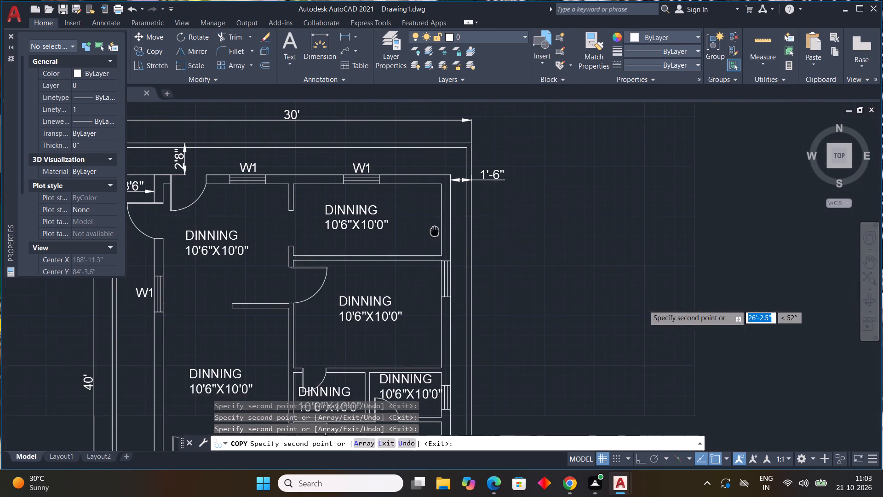
{"action": "scroll", "coordinate": [470, 277], "scroll_direction": "up", "scroll_amount": 3}
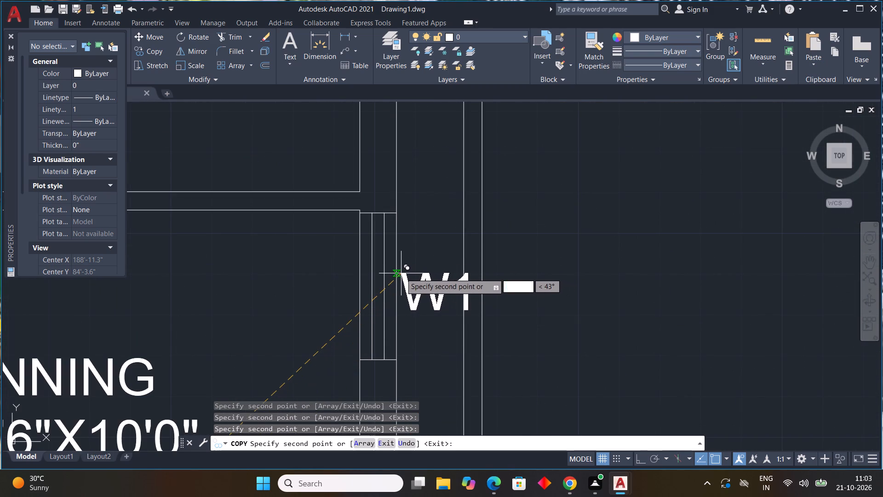
{"action": "left_click", "coordinate": [401, 273]}
{"action": "scroll", "coordinate": [513, 303], "scroll_direction": "down", "scroll_amount": 3}
{"action": "middle_click_drag", "start_coordinate": [555, 359], "coordinate": [583, 180]}
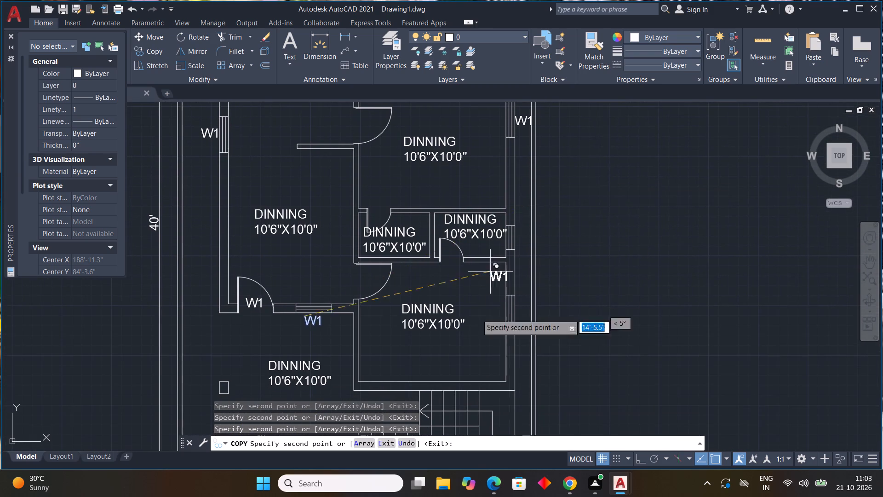
{"action": "scroll", "coordinate": [527, 243], "scroll_direction": "up", "scroll_amount": 3}
{"action": "left_click", "coordinate": [487, 207]}
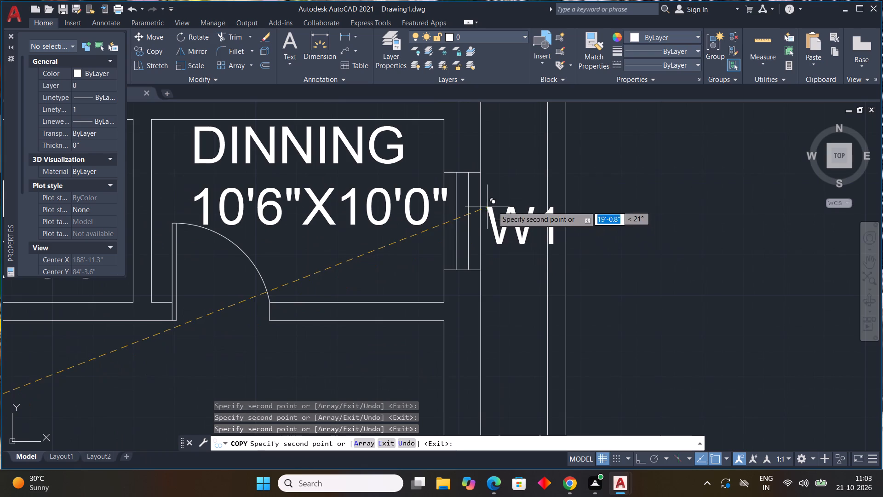
{"action": "middle_click_drag", "start_coordinate": [501, 330], "coordinate": [534, 258]}
{"action": "scroll", "coordinate": [541, 299], "scroll_direction": "down", "scroll_amount": 1}
{"action": "middle_click", "coordinate": [543, 362]}
{"action": "scroll", "coordinate": [543, 362], "scroll_direction": "down", "scroll_amount": 2}
{"action": "middle_click_drag", "start_coordinate": [542, 364], "coordinate": [554, 263]}
{"action": "scroll", "coordinate": [547, 283], "scroll_direction": "up", "scroll_amount": 1}
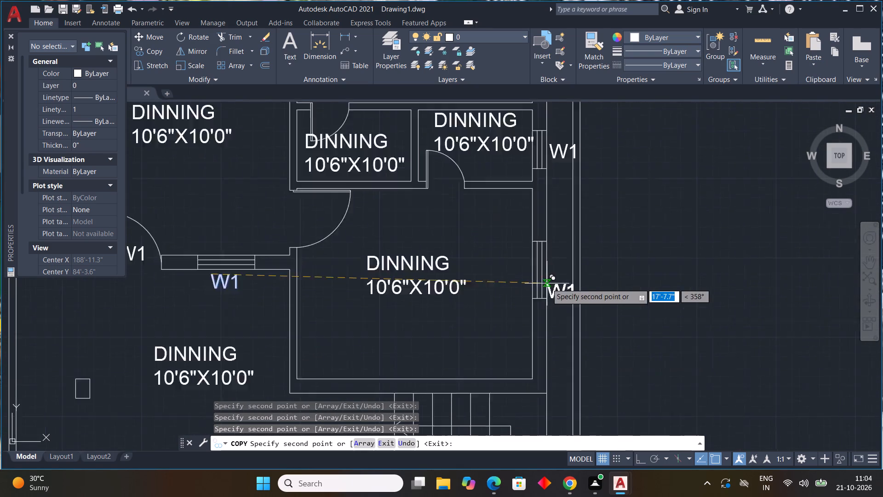
{"action": "scroll", "coordinate": [547, 283], "scroll_direction": "up", "scroll_amount": 1}
{"action": "left_click", "coordinate": [552, 259]}
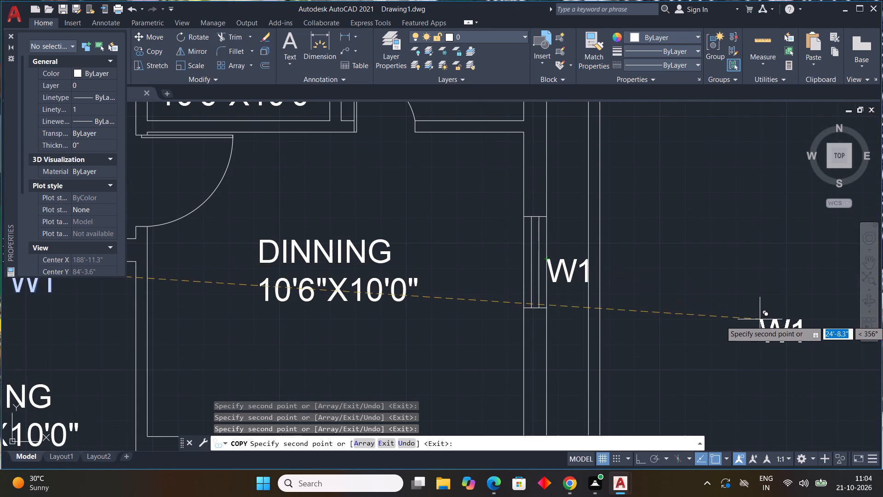
{"action": "key", "text": "Escape"}
Change the label at the small room's window, the middle one in the east wall, to V.
{"action": "scroll", "coordinate": [707, 305], "scroll_direction": "down", "scroll_amount": 3}
{"action": "middle_click_drag", "start_coordinate": [684, 282], "coordinate": [679, 299]}
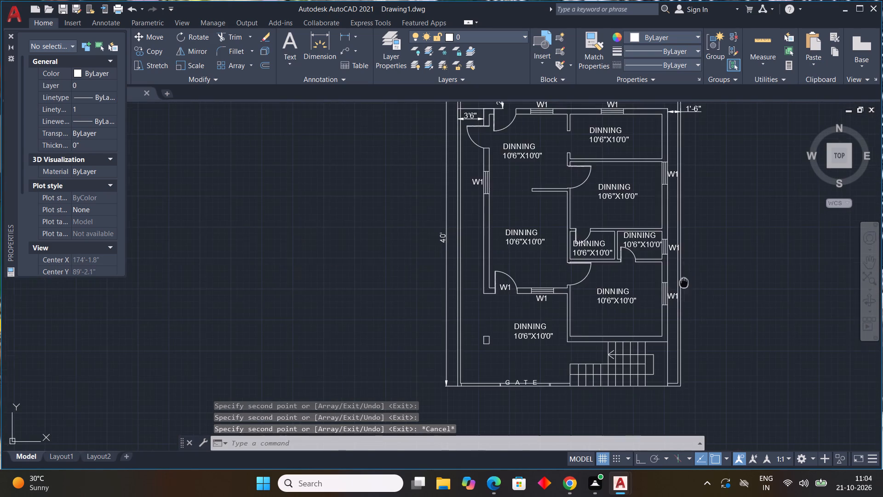
{"action": "middle_click_drag", "start_coordinate": [679, 299], "coordinate": [655, 387]}
{"action": "scroll", "coordinate": [646, 294], "scroll_direction": "up", "scroll_amount": 2}
{"action": "scroll", "coordinate": [653, 276], "scroll_direction": "down", "scroll_amount": 1}
{"action": "scroll", "coordinate": [653, 385], "scroll_direction": "up", "scroll_amount": 2}
{"action": "middle_click_drag", "start_coordinate": [650, 376], "coordinate": [641, 320]}
{"action": "left_click", "coordinate": [632, 330]}
{"action": "left_click", "coordinate": [632, 330]}
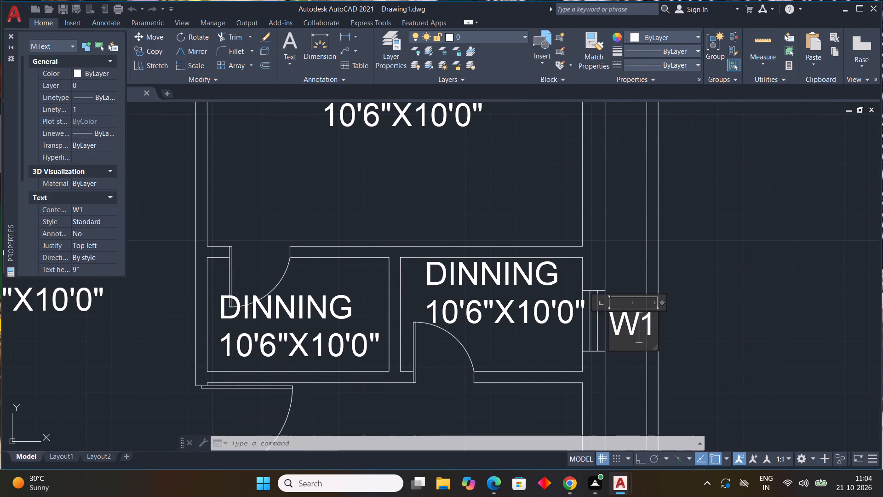
{"action": "left_click", "coordinate": [655, 319]}
{"action": "key", "text": "BackSpace"}
{"action": "key", "text": "BackSpace"}
{"action": "key", "text": "BackSpace"}
{"action": "key", "text": "BackSpace"}
{"action": "key", "text": "BackSpace"}
{"action": "key", "text": "v"}
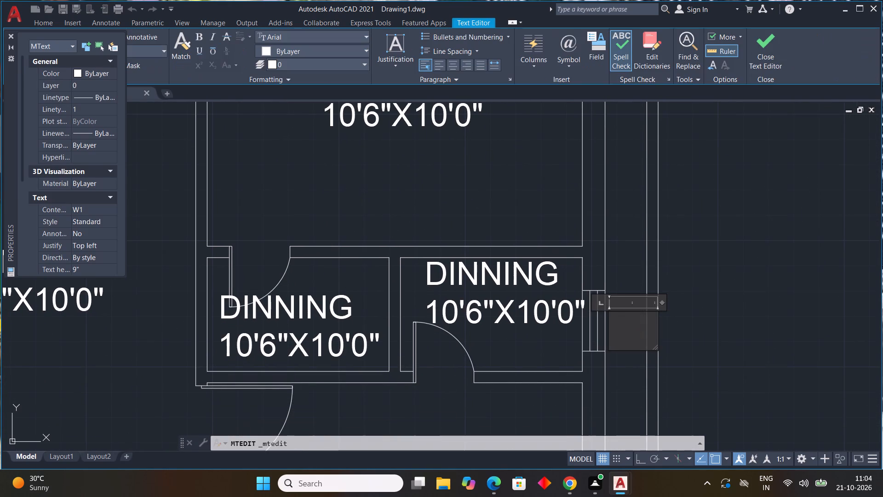
{"action": "left_click", "coordinate": [668, 297]}
Change the window label above the northeast room in the north wall to W2.
{"action": "scroll", "coordinate": [659, 238], "scroll_direction": "down", "scroll_amount": 3}
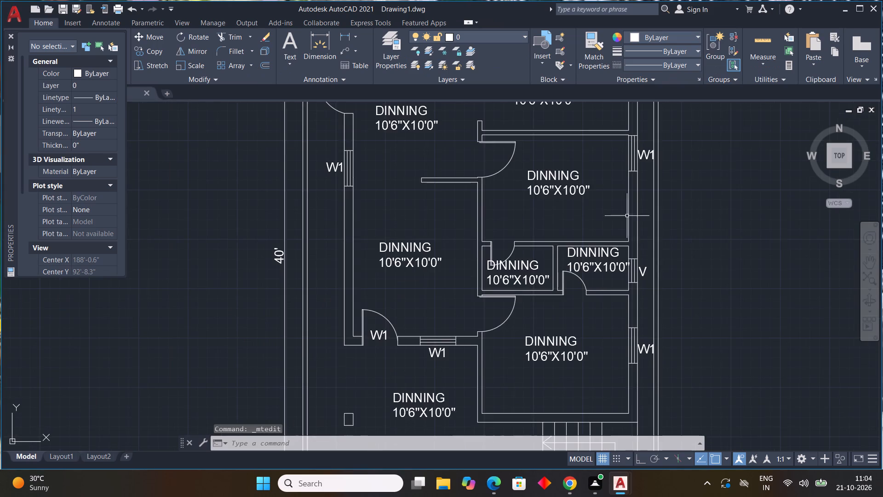
{"action": "middle_click_drag", "start_coordinate": [539, 160], "coordinate": [543, 414]}
{"action": "scroll", "coordinate": [553, 292], "scroll_direction": "up", "scroll_amount": 1}
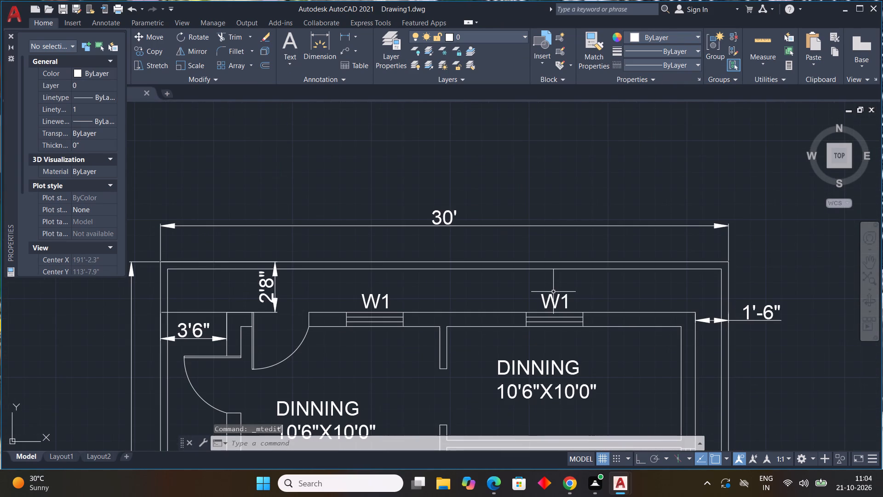
{"action": "double_click", "coordinate": [557, 296]}
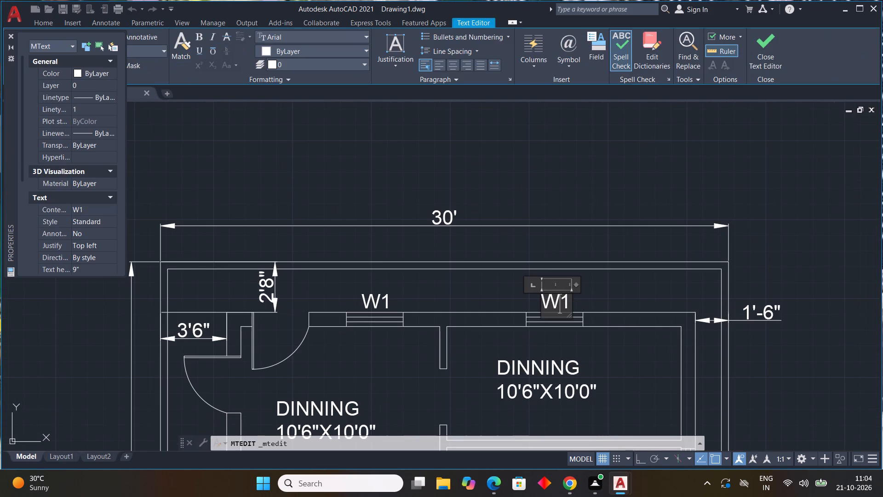
{"action": "left_click", "coordinate": [570, 301]}
{"action": "left_click", "coordinate": [568, 301]}
{"action": "key", "text": "BackSpace"}
{"action": "key", "text": "2"}
{"action": "left_click", "coordinate": [592, 303]}
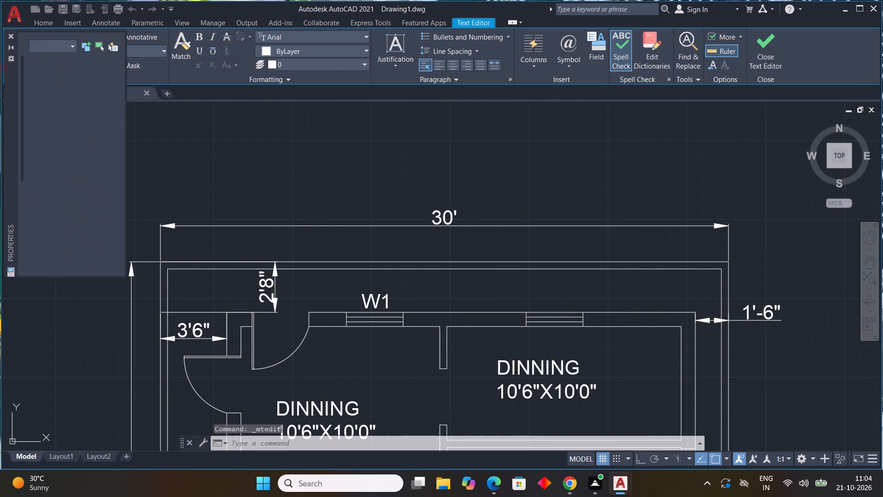
Replace the northeast room's label with KITCHEN and 12'4"X6'0" on a second line.
{"action": "scroll", "coordinate": [582, 341], "scroll_direction": "down", "scroll_amount": 3}
{"action": "scroll", "coordinate": [561, 376], "scroll_direction": "up", "scroll_amount": 2}
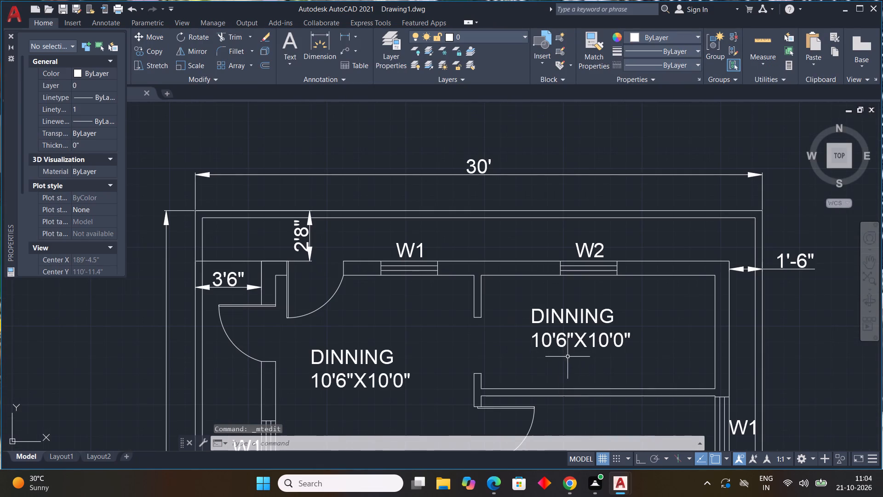
{"action": "left_click", "coordinate": [570, 342]}
{"action": "triple_click", "coordinate": [584, 338]}
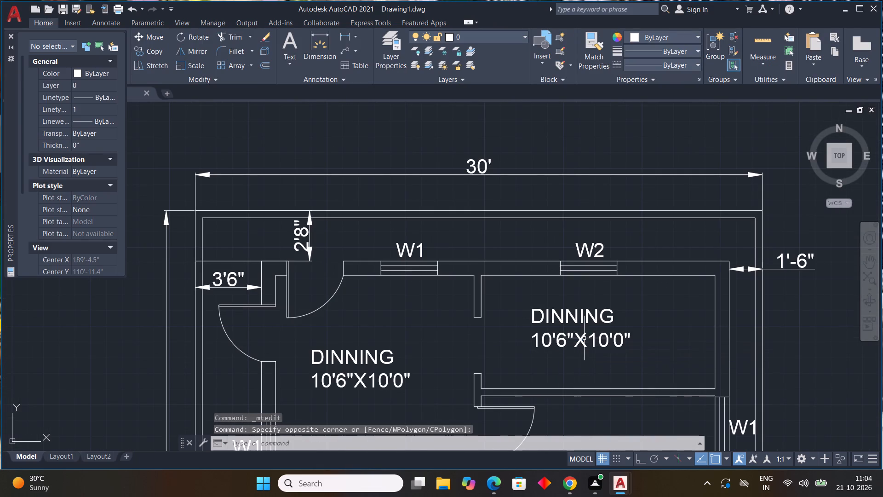
{"action": "double_click", "coordinate": [584, 338]}
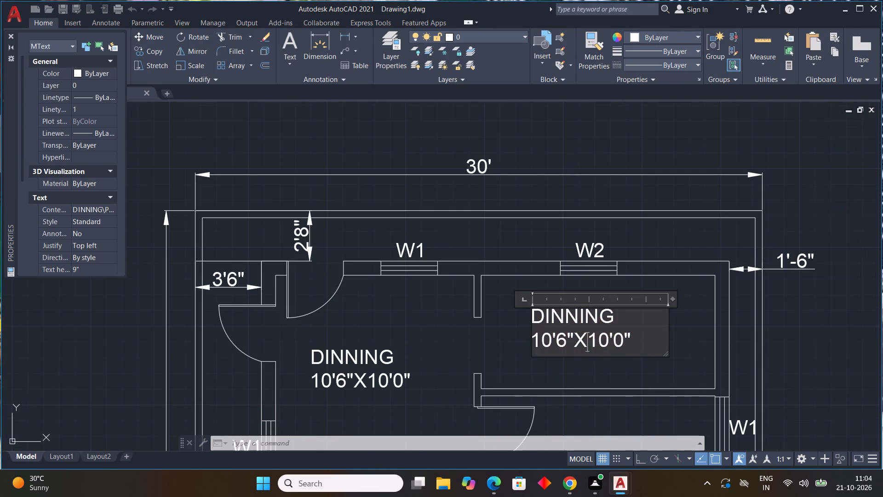
{"action": "left_click", "coordinate": [642, 335]}
{"action": "key", "text": "BackSpace"}
{"action": "key", "text": "BackSpace"}
{"action": "key", "text": "BackSpace"}
{"action": "key", "text": "BackSpace"}
{"action": "key", "text": "BackSpace"}
{"action": "key", "text": "BackSpace"}
{"action": "key", "text": "BackSpace"}
{"action": "key", "text": "BackSpace"}
{"action": "key", "text": "BackSpace"}
{"action": "key", "text": "BackSpace"}
{"action": "key", "text": "BackSpace"}
{"action": "key", "text": "BackSpace"}
{"action": "key", "text": "BackSpace"}
{"action": "key", "text": "BackSpace"}
{"action": "key", "text": "BackSpace"}
{"action": "key", "text": "BackSpace"}
{"action": "key", "text": "BackSpace"}
{"action": "key", "text": "BackSpace"}
{"action": "key", "text": "BackSpace"}
{"action": "key", "text": "BackSpace"}
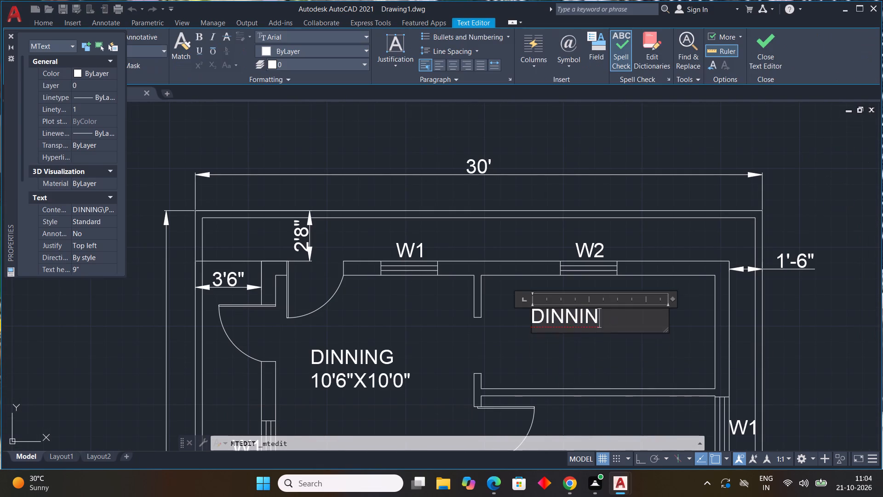
{"action": "type", "text": "KITCHEN"}
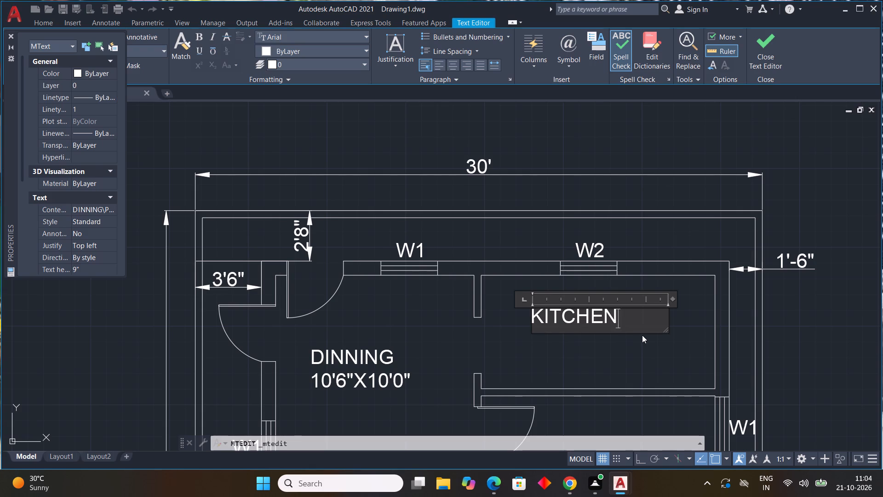
{"action": "key", "text": "Return"}
{"action": "type", "text": "12'"}
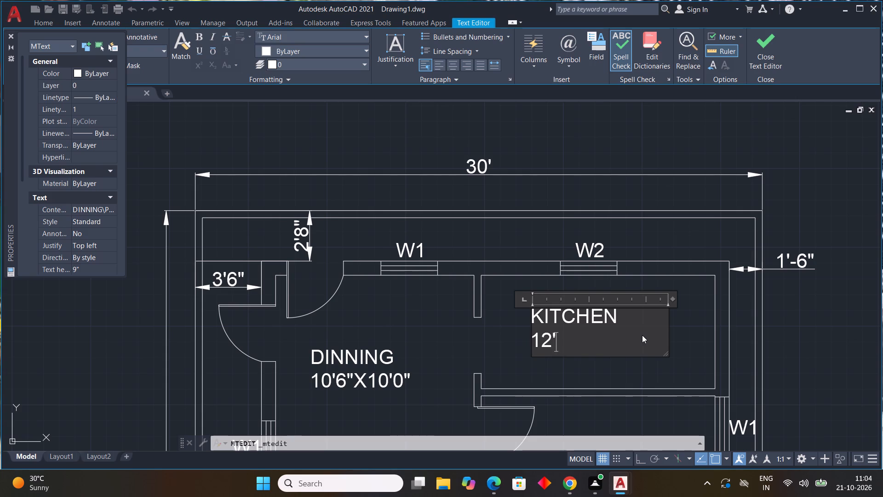
{"action": "key", "text": "4"}
{"action": "key", "text": "shift+quotedbl"}
{"action": "key", "text": "x"}
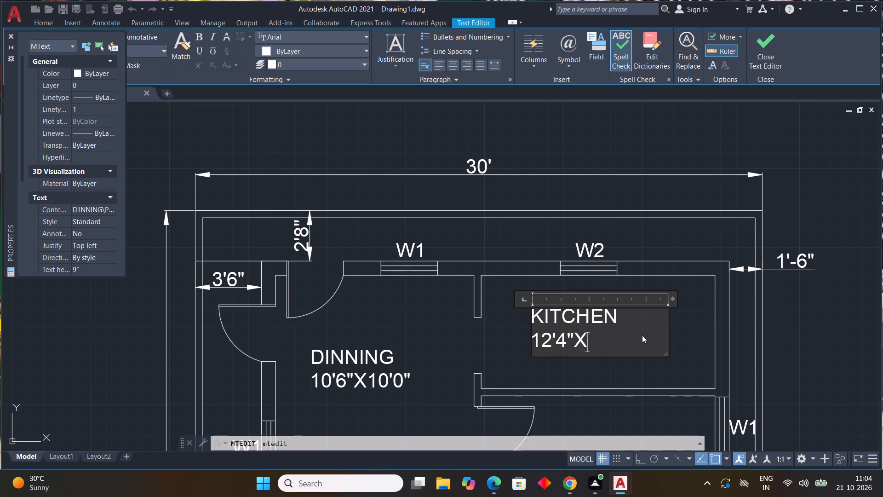
{"action": "type", "text": "6'0"}
{"action": "key", "text": "shift+quotedbl"}
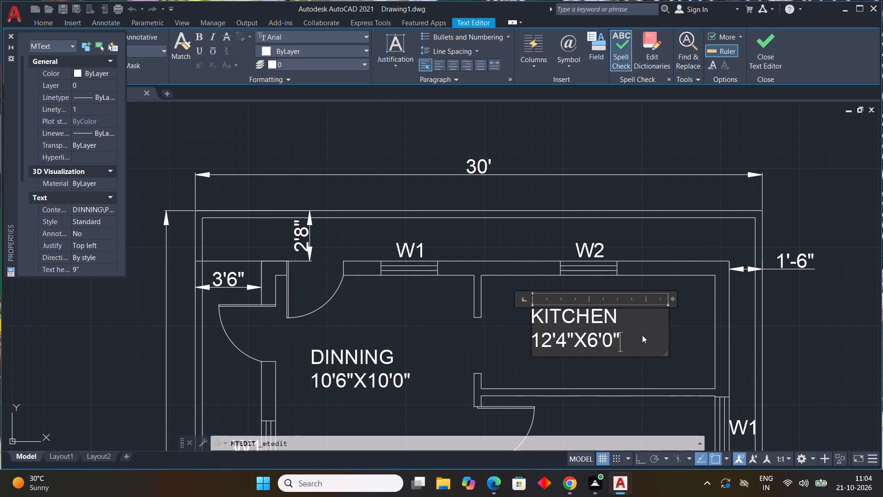
{"action": "left_click", "coordinate": [603, 366]}
Replace the label of the room directly south of the kitchen with BED ROOM and 12'4"X9'0" on a second line.
{"action": "scroll", "coordinate": [604, 377], "scroll_direction": "down", "scroll_amount": 4}
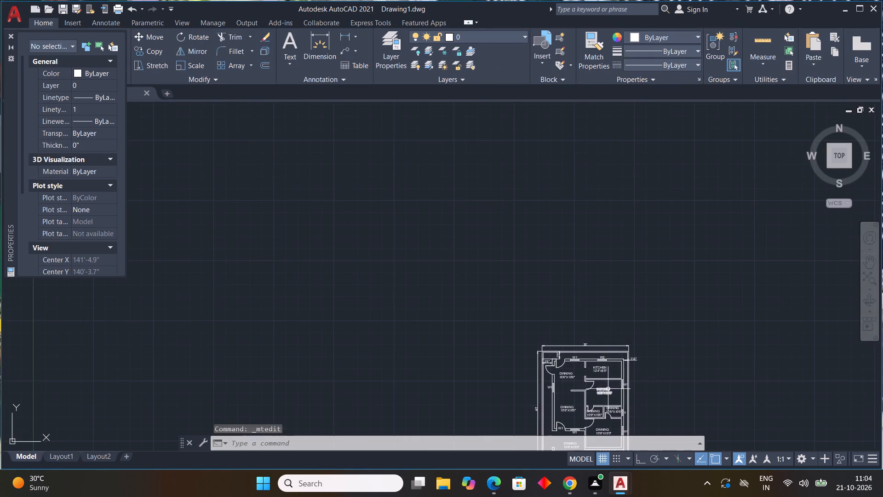
{"action": "middle_click_drag", "start_coordinate": [608, 389], "coordinate": [458, 308]}
{"action": "scroll", "coordinate": [454, 315], "scroll_direction": "up", "scroll_amount": 4}
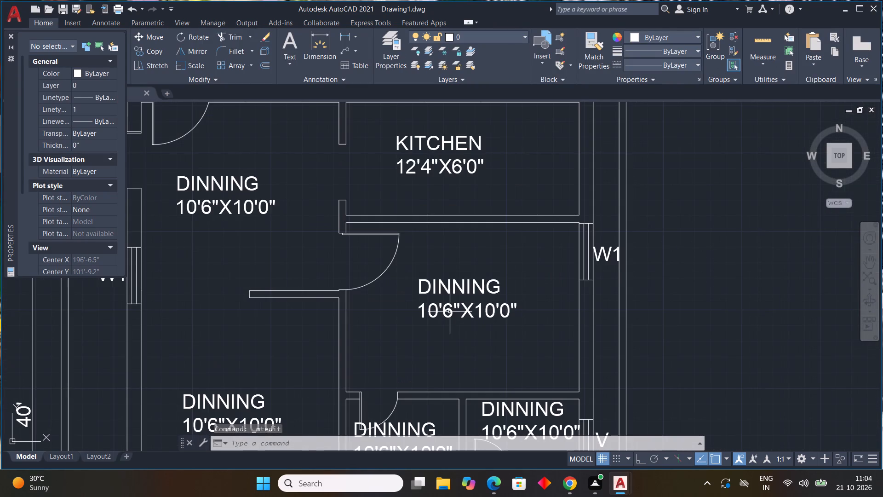
{"action": "double_click", "coordinate": [462, 314]}
{"action": "left_click", "coordinate": [528, 310]}
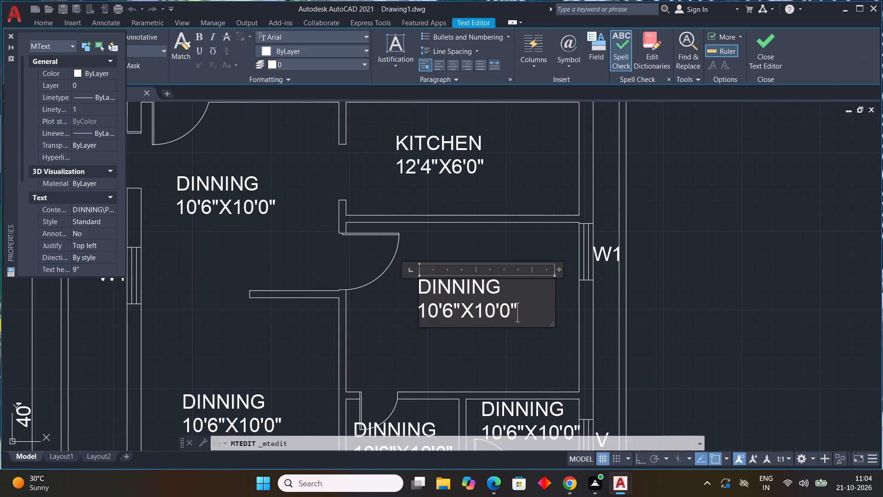
{"action": "key", "text": "BackSpace"}
{"action": "key", "text": "BackSpace"}
{"action": "key", "text": "BackSpace"}
{"action": "key", "text": "BackSpace"}
{"action": "key", "text": "BackSpace"}
{"action": "key", "text": "BackSpace"}
{"action": "key", "text": "BackSpace"}
{"action": "key", "text": "BackSpace"}
{"action": "key", "text": "BackSpace"}
{"action": "key", "text": "BackSpace"}
{"action": "key", "text": "BackSpace"}
{"action": "key", "text": "BackSpace"}
{"action": "key", "text": "BackSpace"}
{"action": "key", "text": "BackSpace"}
{"action": "key", "text": "BackSpace"}
{"action": "key", "text": "BackSpace"}
{"action": "key", "text": "BackSpace"}
{"action": "key", "text": "BackSpace"}
{"action": "key", "text": "BackSpace"}
{"action": "key", "text": "BackSpace"}
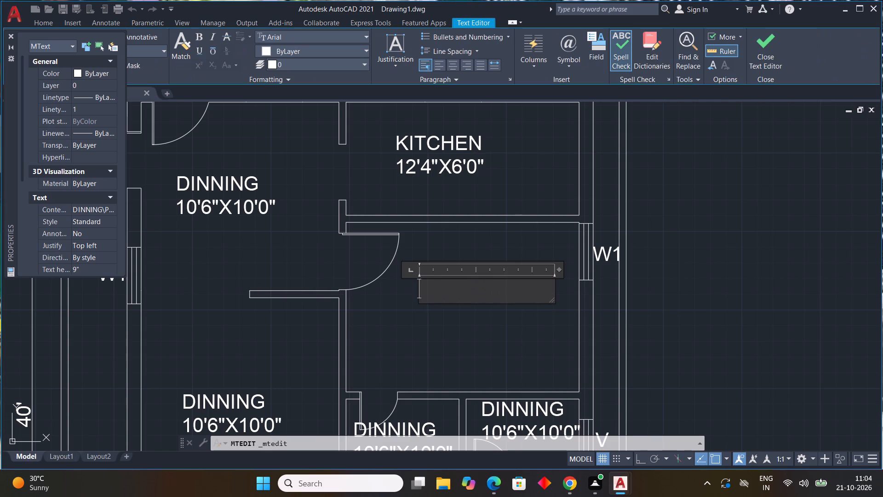
{"action": "type", "text": "BED ROOM"}
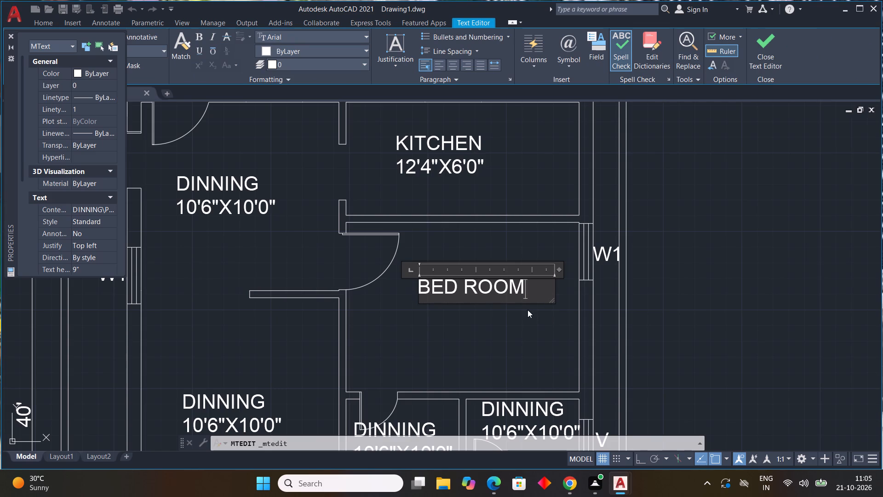
{"action": "key", "text": "Return"}
{"action": "type", "text": "12'"}
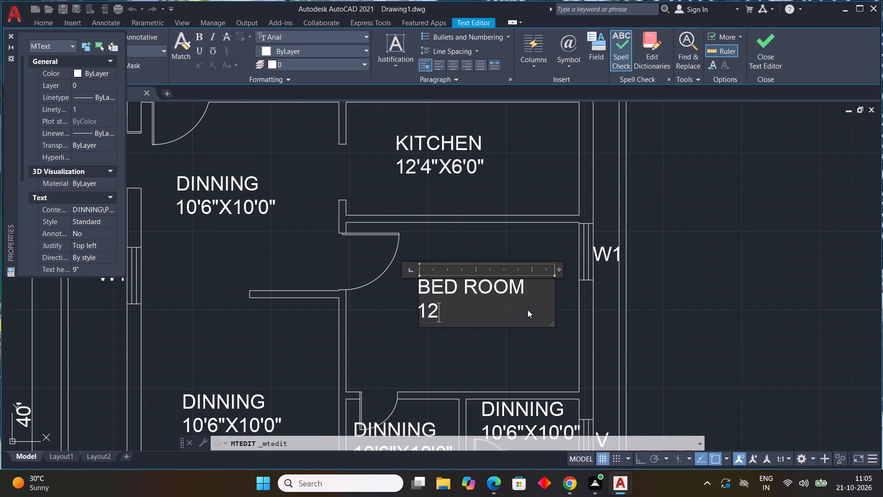
{"action": "type", "text": "4\""}
{"action": "type", "text": "X9'0\""}
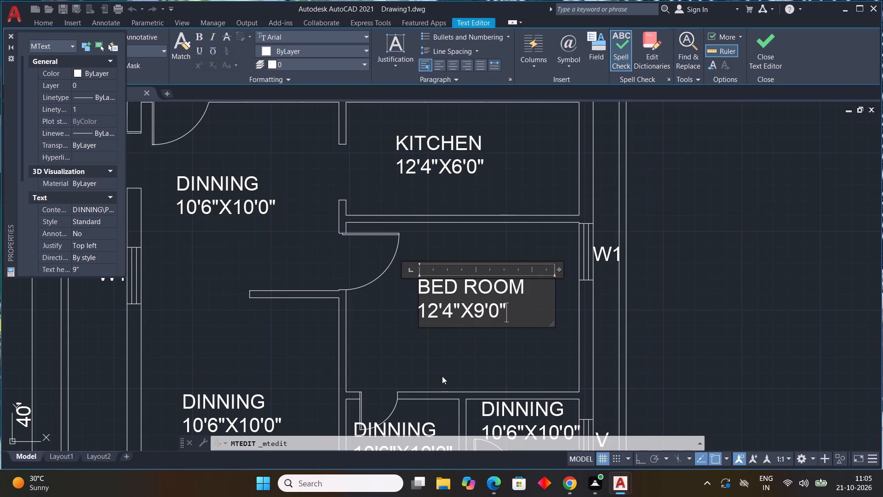
{"action": "left_click", "coordinate": [420, 361]}
Replace the label of the large room west of the two small rooms with HALL and 10'6"X13'0" on a second line.
{"action": "scroll", "coordinate": [426, 331], "scroll_direction": "down", "scroll_amount": 4}
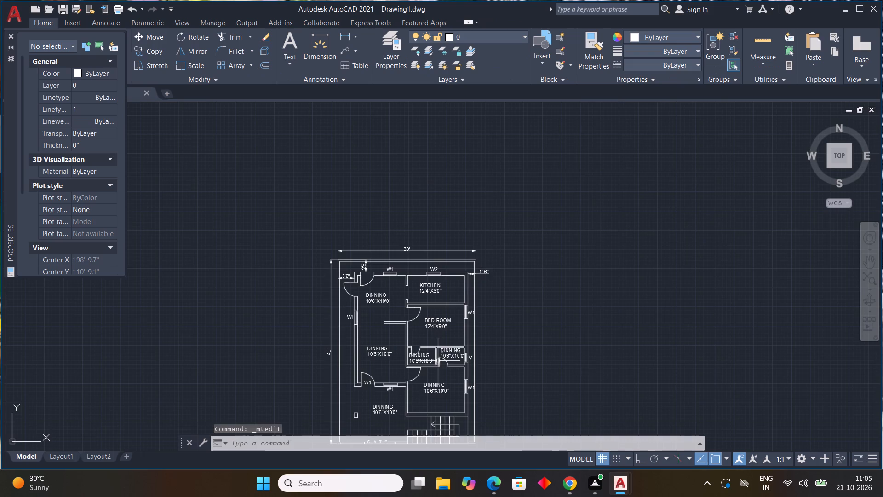
{"action": "middle_click_drag", "start_coordinate": [438, 361], "coordinate": [422, 229]}
{"action": "scroll", "coordinate": [366, 217], "scroll_direction": "up", "scroll_amount": 2}
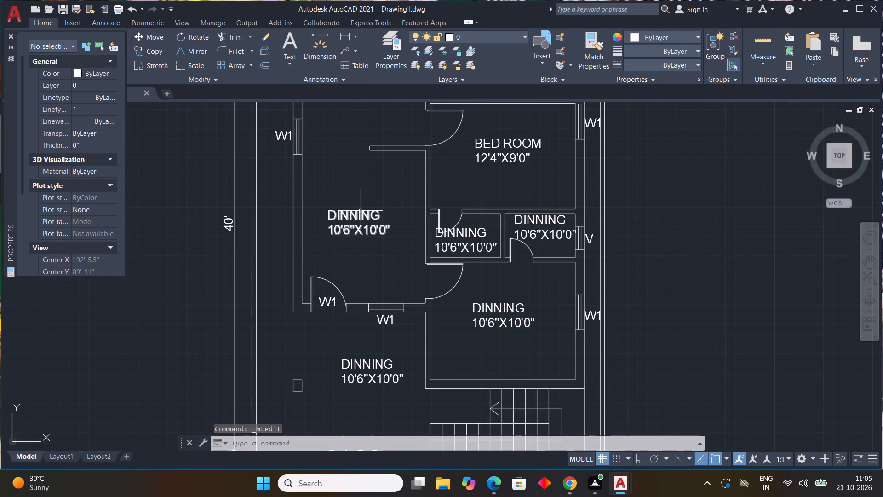
{"action": "double_click", "coordinate": [362, 211]}
{"action": "left_click", "coordinate": [392, 225]}
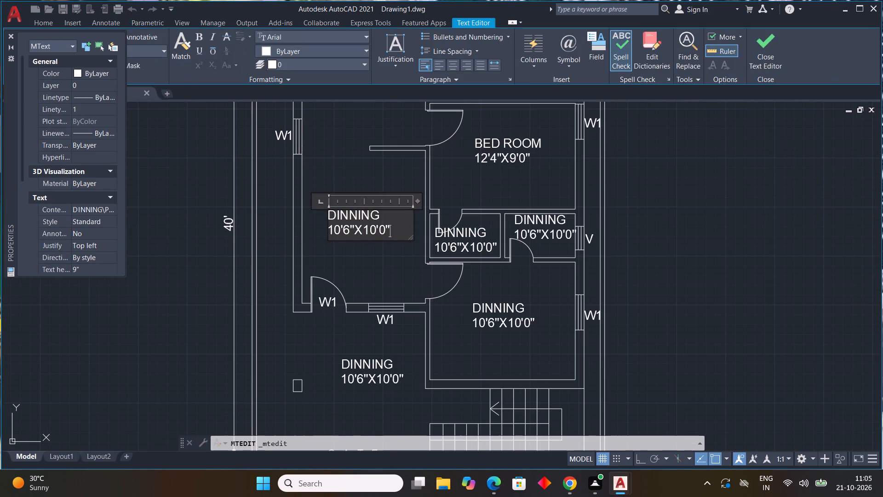
{"action": "key", "text": "BackSpace"}
{"action": "key", "text": "BackSpace"}
{"action": "key", "text": "BackSpace"}
{"action": "key", "text": "BackSpace"}
{"action": "key", "text": "BackSpace"}
{"action": "key", "text": "BackSpace"}
{"action": "key", "text": "BackSpace"}
{"action": "key", "text": "BackSpace"}
{"action": "key", "text": "BackSpace"}
{"action": "key", "text": "BackSpace"}
{"action": "key", "text": "BackSpace"}
{"action": "key", "text": "BackSpace"}
{"action": "key", "text": "BackSpace"}
{"action": "key", "text": "BackSpace"}
{"action": "key", "text": "BackSpace"}
{"action": "key", "text": "BackSpace"}
{"action": "key", "text": "BackSpace"}
{"action": "key", "text": "BackSpace"}
{"action": "key", "text": "BackSpace"}
{"action": "key", "text": "BackSpace"}
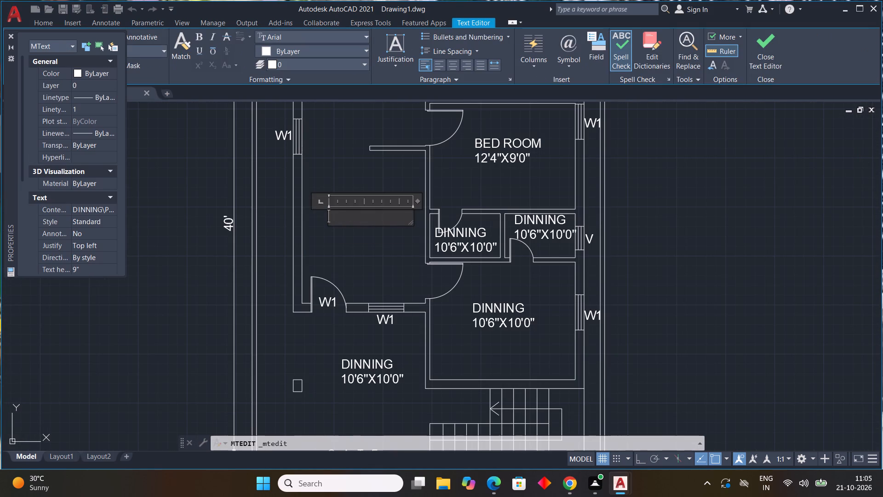
{"action": "type", "text": "HALL"}
{"action": "key", "text": "Return"}
{"action": "type", "text": "10'6\""}
{"action": "key", "text": "x"}
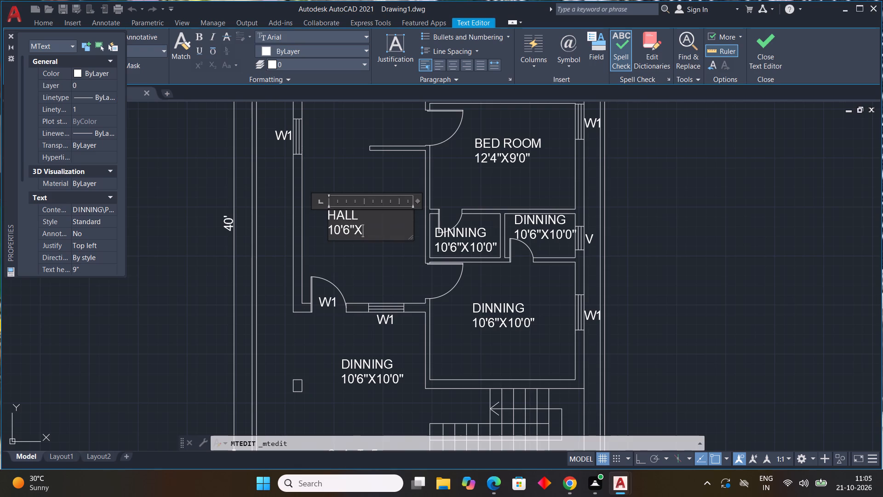
{"action": "type", "text": "13'0\""}
{"action": "left_click", "coordinate": [386, 264]}
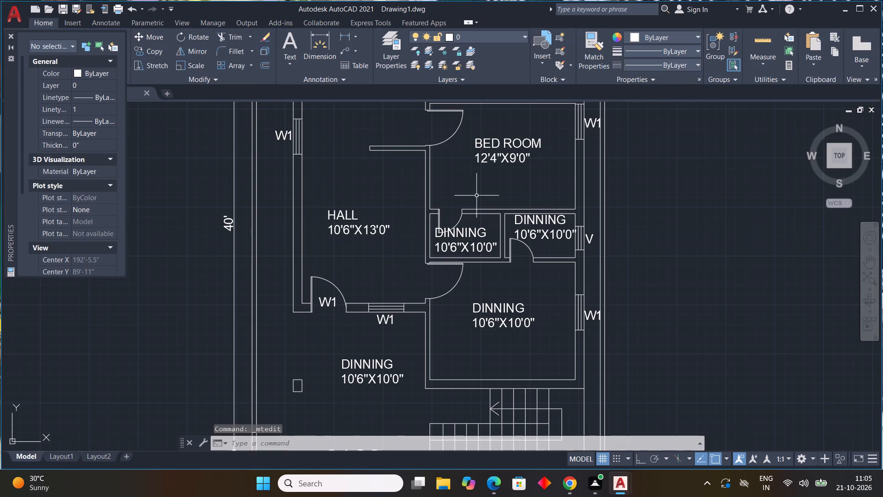
Replace the label of the western small room below the bedroom with TOILET and 6'0"X3'9" on a second line.
{"action": "middle_click_drag", "start_coordinate": [489, 187], "coordinate": [445, 253]}
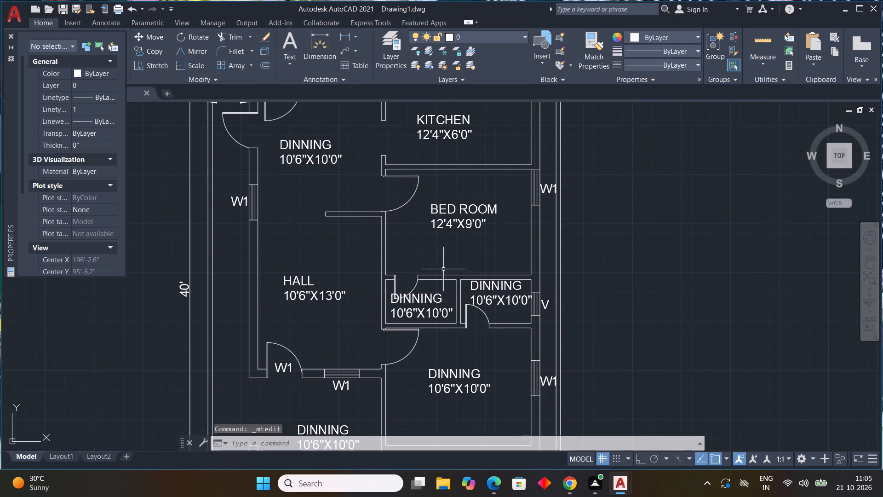
{"action": "middle_click_drag", "start_coordinate": [452, 273], "coordinate": [471, 198]}
{"action": "scroll", "coordinate": [433, 241], "scroll_direction": "up", "scroll_amount": 2}
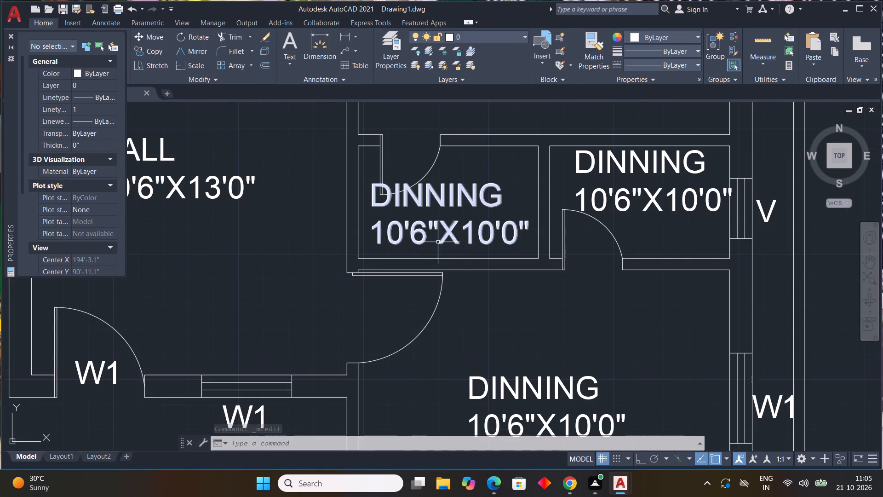
{"action": "double_click", "coordinate": [436, 239]}
{"action": "double_click", "coordinate": [446, 230]}
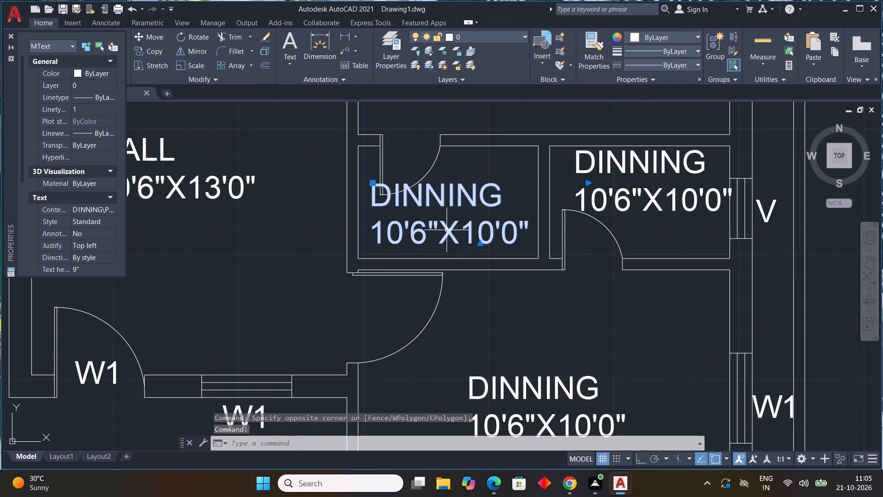
{"action": "left_click", "coordinate": [447, 230]}
{"action": "left_click", "coordinate": [535, 226]}
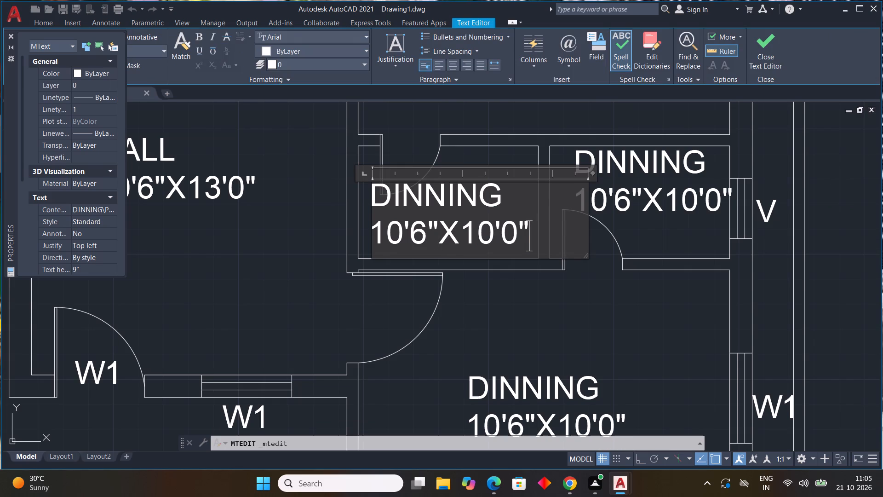
{"action": "key", "text": "BackSpace"}
{"action": "key", "text": "BackSpace"}
{"action": "key", "text": "BackSpace"}
{"action": "key", "text": "BackSpace"}
{"action": "key", "text": "BackSpace"}
{"action": "key", "text": "BackSpace"}
{"action": "key", "text": "BackSpace"}
{"action": "key", "text": "BackSpace"}
{"action": "key", "text": "BackSpace"}
{"action": "key", "text": "BackSpace"}
{"action": "key", "text": "BackSpace"}
{"action": "key", "text": "BackSpace"}
{"action": "key", "text": "BackSpace"}
{"action": "key", "text": "BackSpace"}
{"action": "key", "text": "BackSpace"}
{"action": "key", "text": "BackSpace"}
{"action": "key", "text": "BackSpace"}
{"action": "key", "text": "BackSpace"}
{"action": "key", "text": "BackSpace"}
{"action": "key", "text": "BackSpace"}
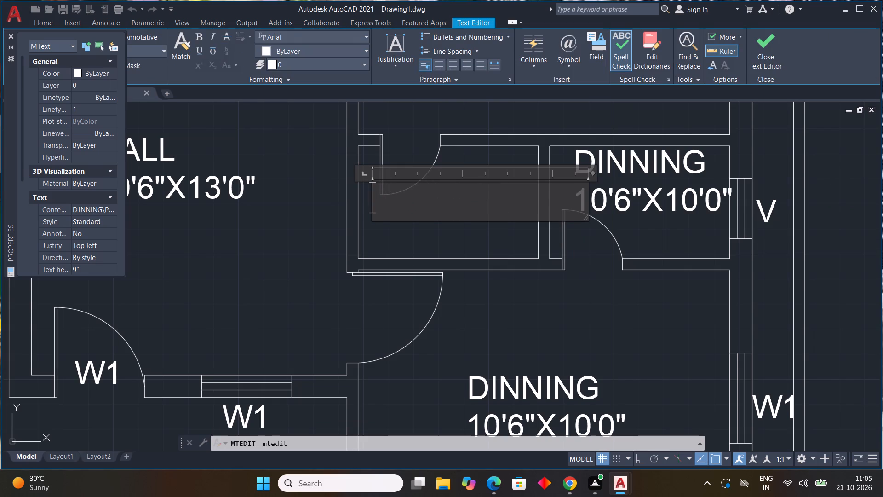
{"action": "type", "text": "TOILET"}
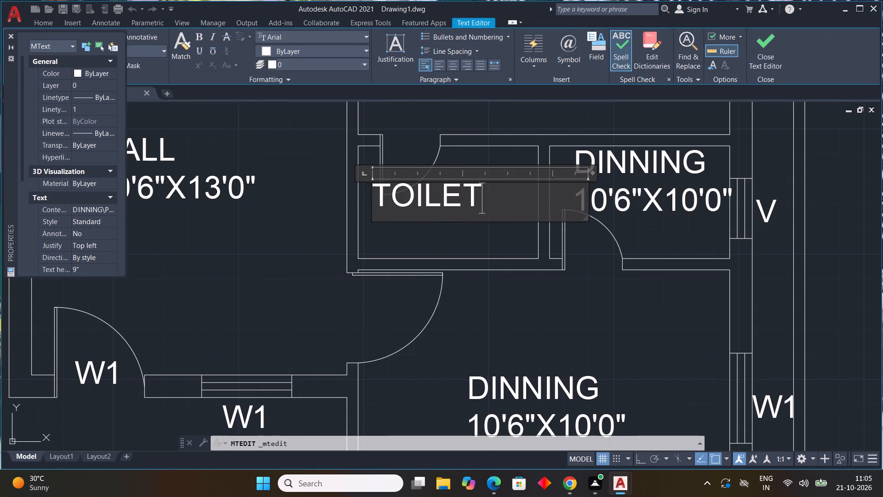
{"action": "key", "text": "Return"}
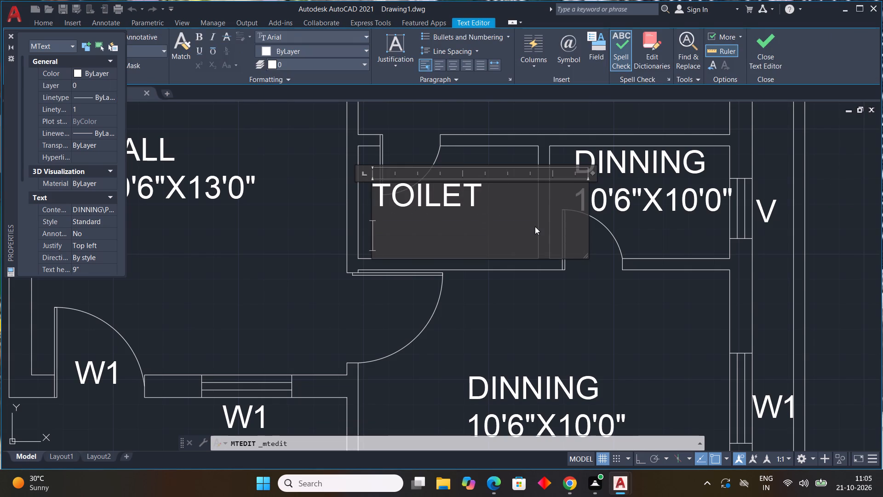
{"action": "type", "text": "6'0'"}
{"action": "key", "text": "Return"}
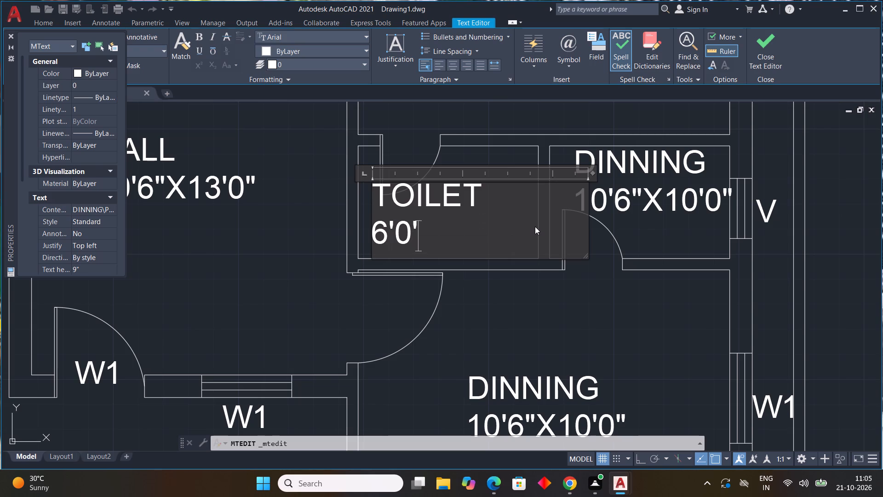
{"action": "key", "text": "BackSpace"}
{"action": "key", "text": "BackSpace"}
{"action": "key", "text": "BackSpace"}
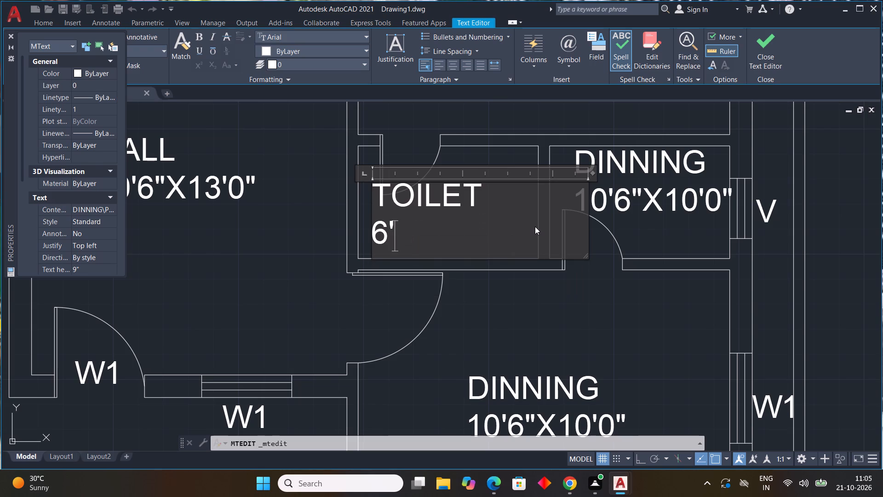
{"action": "type", "text": "0\""}
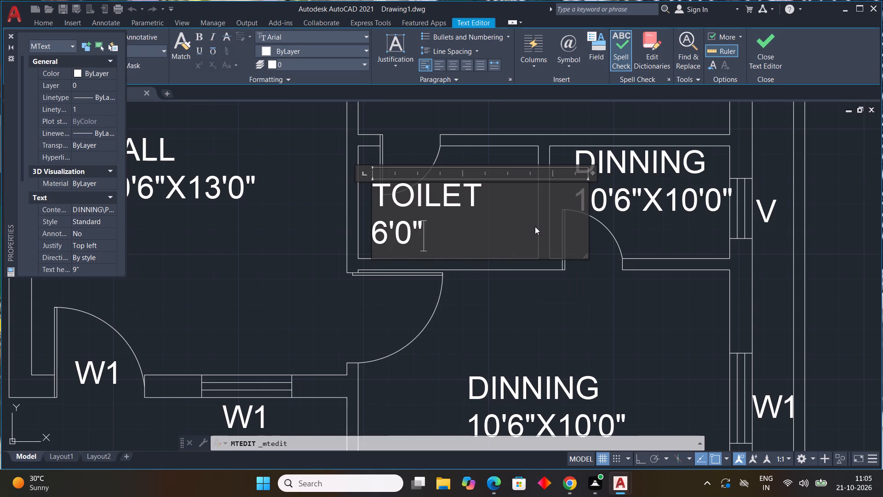
{"action": "key", "text": "x"}
{"action": "type", "text": "3'"}
{"action": "type", "text": "9\""}
{"action": "left_click", "coordinate": [442, 341]}
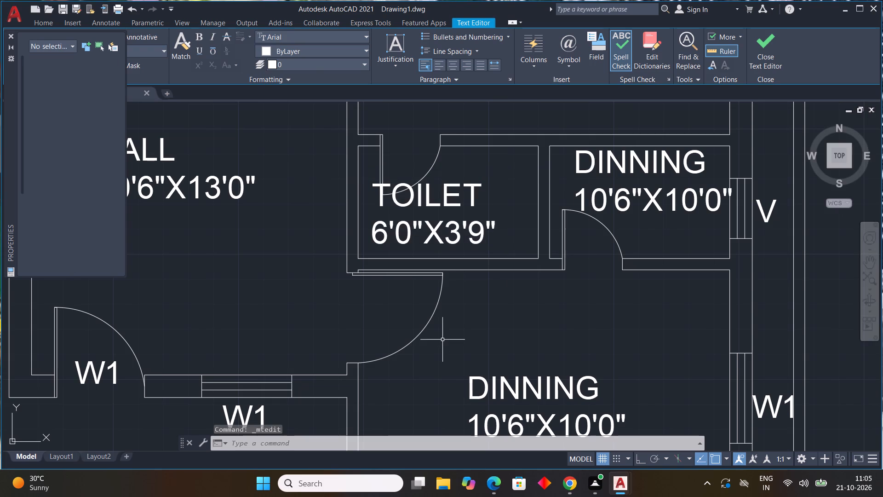
Replace the label of the eastern small room, beside the V window, with TOILET and 6'0"X3'9" on a second line.
{"action": "middle_click_drag", "start_coordinate": [678, 185], "coordinate": [553, 211]}
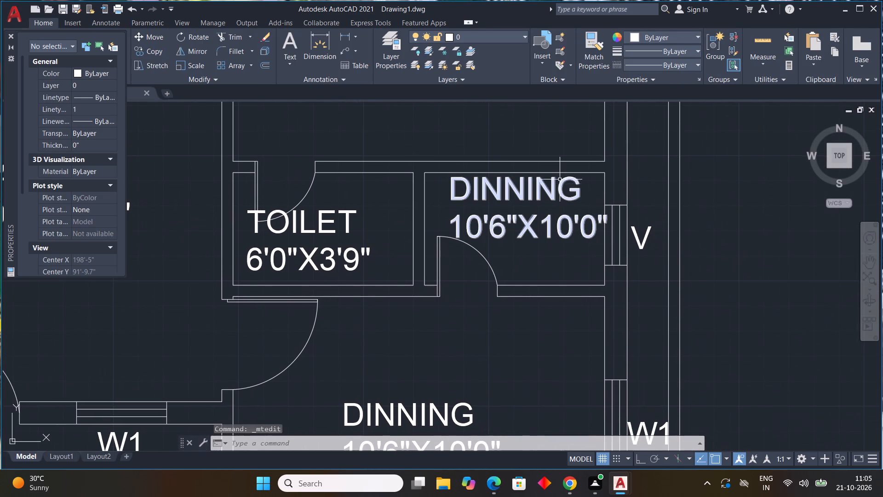
{"action": "double_click", "coordinate": [563, 181]}
{"action": "left_click", "coordinate": [624, 226]}
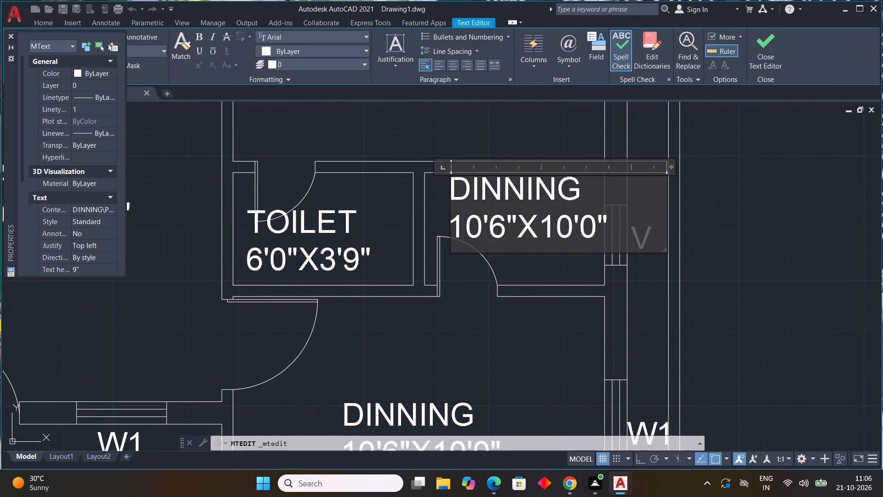
{"action": "key", "text": "BackSpace"}
{"action": "key", "text": "BackSpace"}
{"action": "key", "text": "BackSpace"}
{"action": "key", "text": "BackSpace"}
{"action": "key", "text": "BackSpace"}
{"action": "key", "text": "BackSpace"}
{"action": "key", "text": "BackSpace"}
{"action": "key", "text": "BackSpace"}
{"action": "key", "text": "BackSpace"}
{"action": "key", "text": "BackSpace"}
{"action": "key", "text": "BackSpace"}
{"action": "key", "text": "BackSpace"}
{"action": "key", "text": "BackSpace"}
{"action": "key", "text": "BackSpace"}
{"action": "key", "text": "BackSpace"}
{"action": "key", "text": "BackSpace"}
{"action": "key", "text": "BackSpace"}
{"action": "key", "text": "BackSpace"}
{"action": "key", "text": "BackSpace"}
{"action": "key", "text": "BackSpace"}
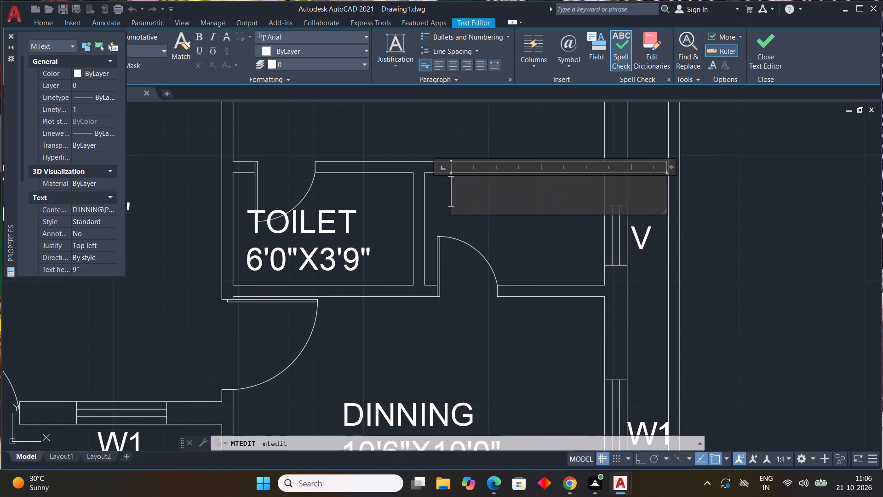
{"action": "key", "text": "t"}
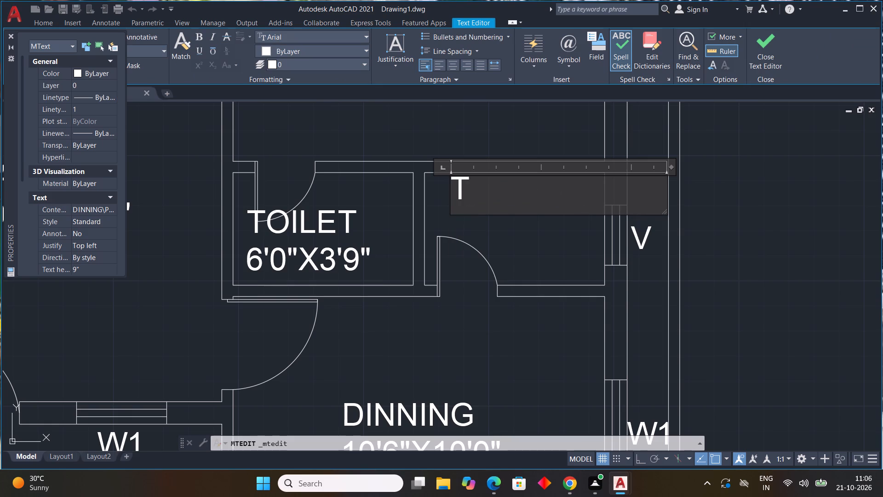
{"action": "type", "text": "OIL"}
{"action": "type", "text": "ET"}
{"action": "key", "text": "Return"}
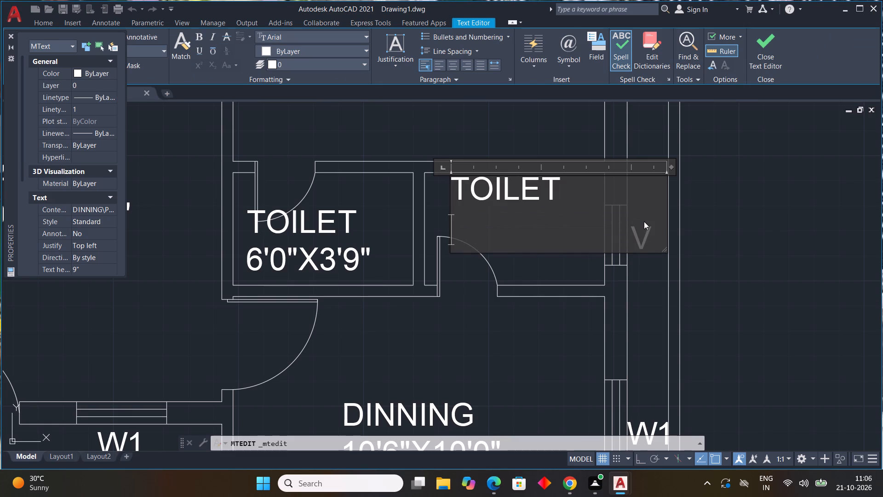
{"action": "type", "text": "6'0\""}
{"action": "key", "text": "x"}
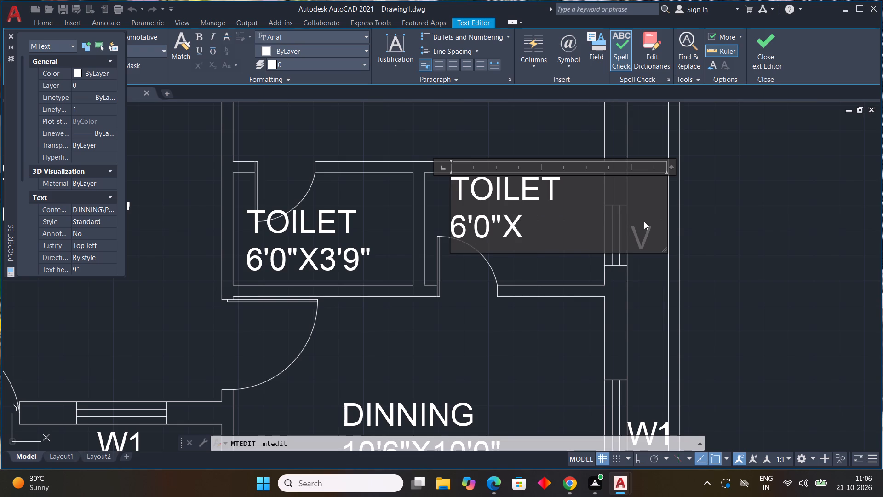
{"action": "type", "text": "3'9\""}
{"action": "left_click", "coordinate": [504, 367]}
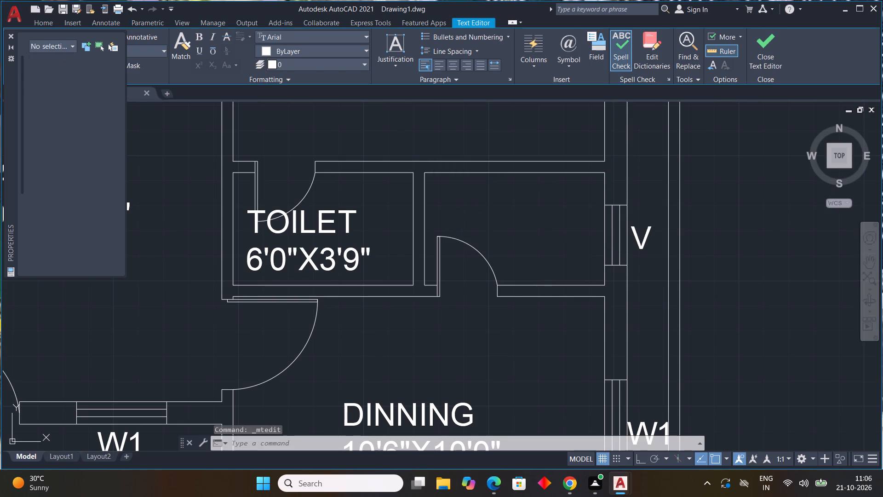
Replace the label of the room directly north of the staircase with BED ROOM and 12'4"X10'0" on a second line.
{"action": "scroll", "coordinate": [505, 366], "scroll_direction": "down", "scroll_amount": 3}
{"action": "middle_click_drag", "start_coordinate": [514, 384], "coordinate": [507, 260]}
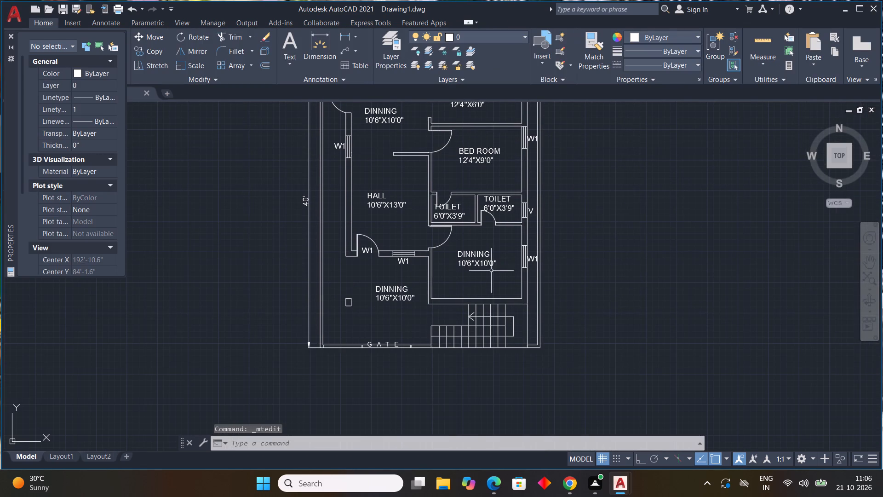
{"action": "double_click", "coordinate": [487, 263]}
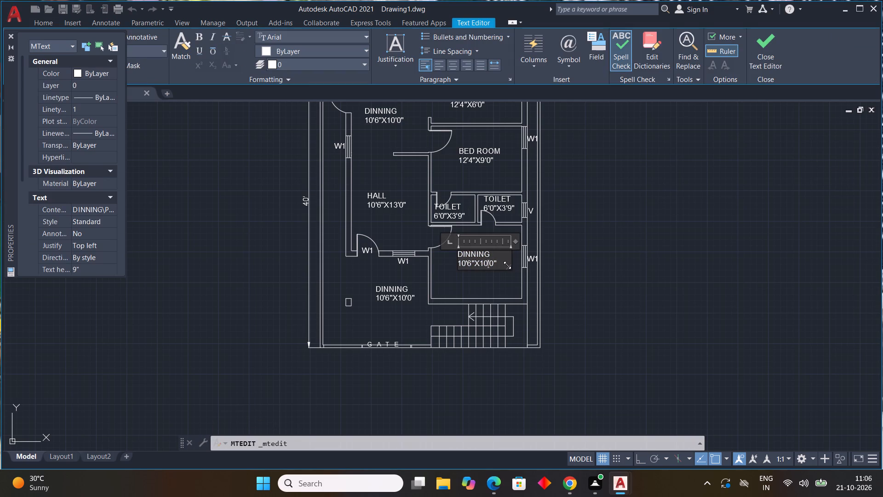
{"action": "left_click", "coordinate": [499, 265]}
{"action": "key", "text": "BackSpace"}
{"action": "key", "text": "BackSpace"}
{"action": "key", "text": "BackSpace"}
{"action": "key", "text": "BackSpace"}
{"action": "key", "text": "BackSpace"}
{"action": "key", "text": "BackSpace"}
{"action": "key", "text": "BackSpace"}
{"action": "key", "text": "BackSpace"}
{"action": "key", "text": "BackSpace"}
{"action": "key", "text": "BackSpace"}
{"action": "key", "text": "BackSpace"}
{"action": "key", "text": "BackSpace"}
{"action": "key", "text": "BackSpace"}
{"action": "key", "text": "BackSpace"}
{"action": "key", "text": "BackSpace"}
{"action": "key", "text": "BackSpace"}
{"action": "key", "text": "BackSpace"}
{"action": "key", "text": "BackSpace"}
{"action": "key", "text": "BackSpace"}
{"action": "key", "text": "BackSpace"}
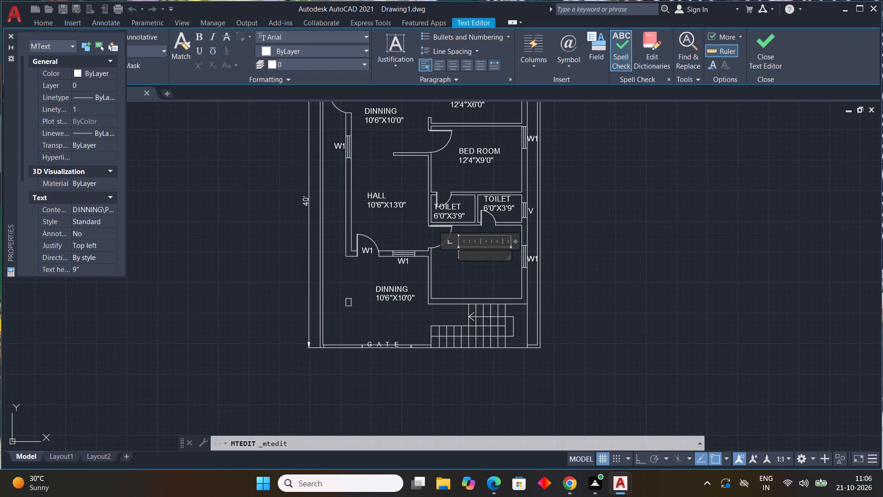
{"action": "type", "text": "BED R"}
{"action": "type", "text": "OOM"}
{"action": "key", "text": "Return"}
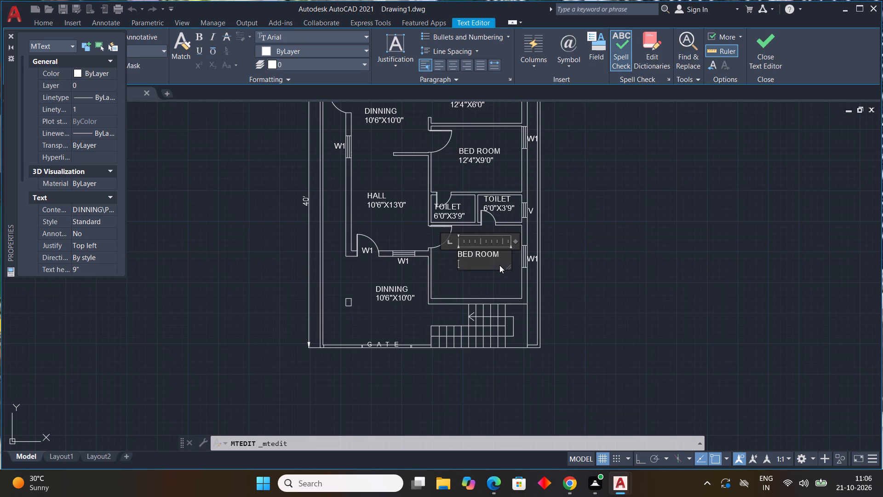
{"action": "type", "text": "12'4\""}
{"action": "key", "text": "x"}
{"action": "type", "text": "10'0\""}
{"action": "left_click", "coordinate": [457, 286]}
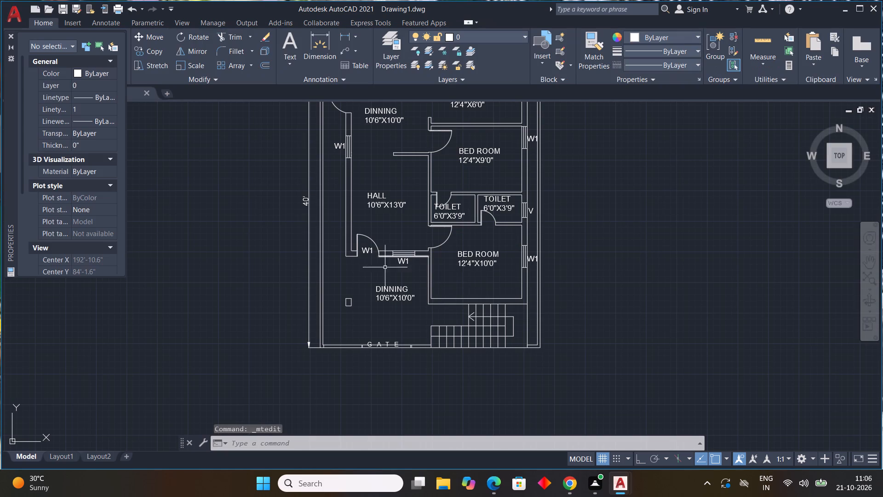
Replace the label of the open area between the hall and the gate with PARKING and 10'6"X13'0" on a second line.
{"action": "scroll", "coordinate": [401, 297], "scroll_direction": "up", "scroll_amount": 3}
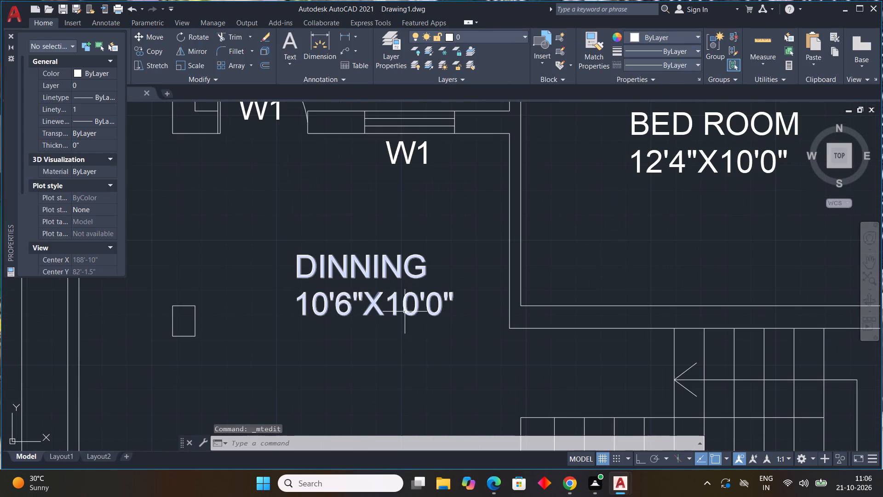
{"action": "double_click", "coordinate": [406, 312]}
{"action": "double_click", "coordinate": [425, 311]}
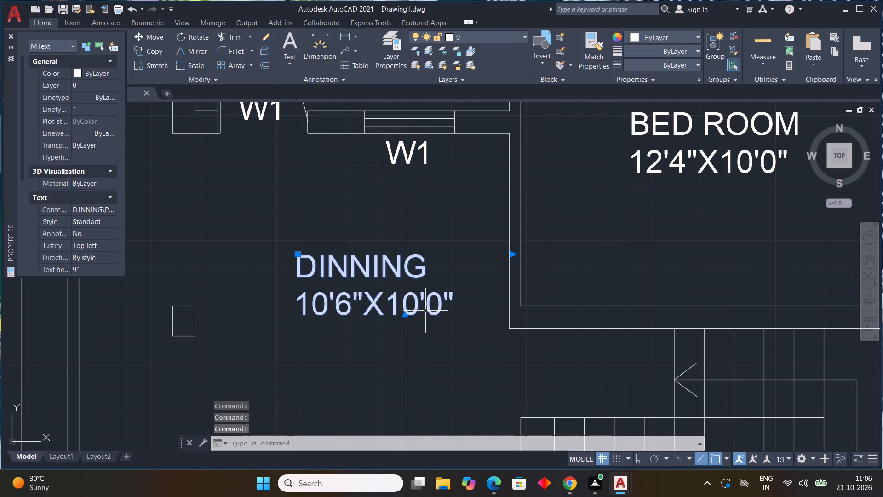
{"action": "double_click", "coordinate": [430, 312]}
{"action": "left_click", "coordinate": [493, 309]}
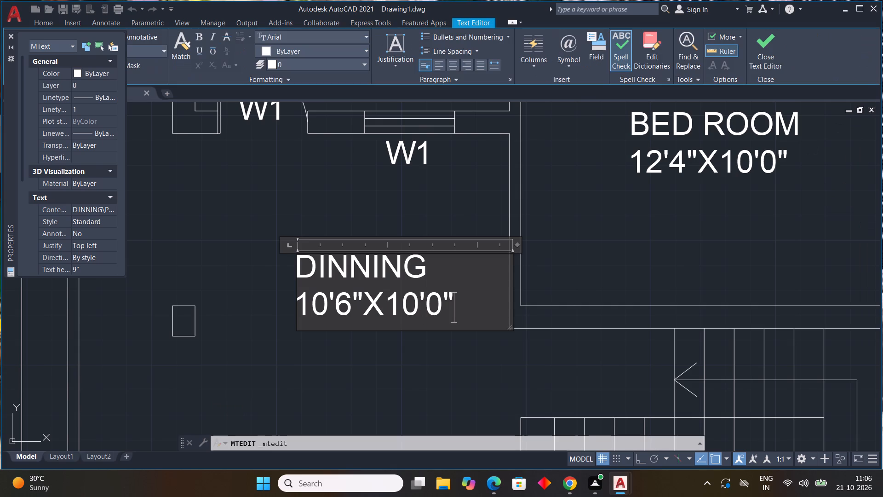
{"action": "key", "text": "BackSpace"}
{"action": "key", "text": "BackSpace"}
{"action": "key", "text": "BackSpace"}
{"action": "key", "text": "BackSpace"}
{"action": "key", "text": "BackSpace"}
{"action": "key", "text": "BackSpace"}
{"action": "key", "text": "BackSpace"}
{"action": "key", "text": "BackSpace"}
{"action": "key", "text": "BackSpace"}
{"action": "key", "text": "BackSpace"}
{"action": "key", "text": "BackSpace"}
{"action": "key", "text": "BackSpace"}
{"action": "key", "text": "BackSpace"}
{"action": "key", "text": "BackSpace"}
{"action": "key", "text": "BackSpace"}
{"action": "key", "text": "BackSpace"}
{"action": "key", "text": "BackSpace"}
{"action": "key", "text": "BackSpace"}
{"action": "key", "text": "BackSpace"}
{"action": "key", "text": "BackSpace"}
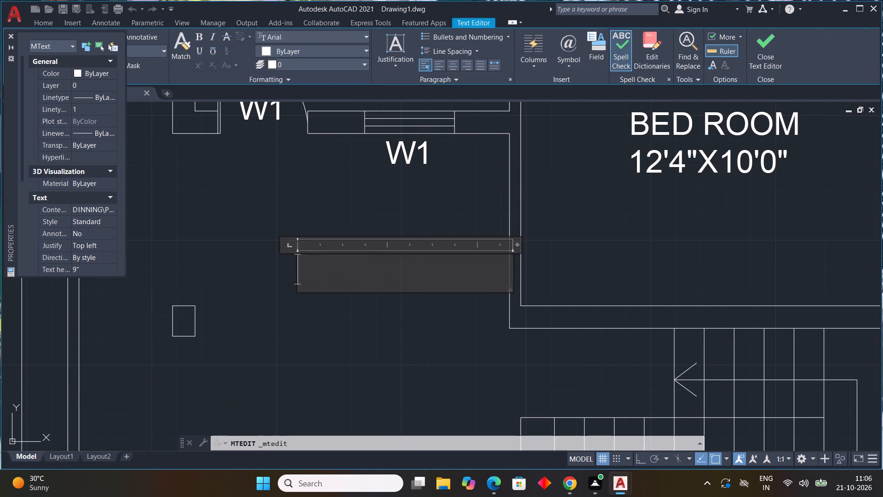
{"action": "type", "text": "PARKING"}
{"action": "key", "text": "Return"}
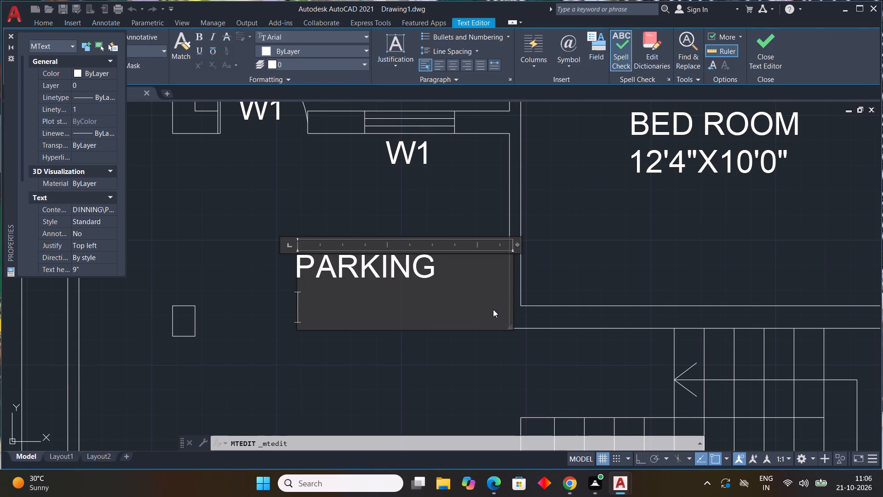
{"action": "type", "text": "10'6"}
{"action": "key", "text": "shift+quotedbl"}
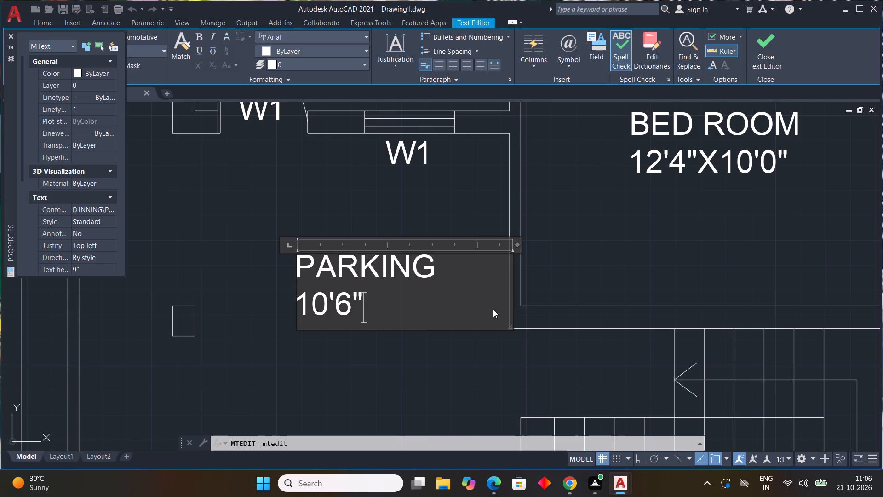
{"action": "key", "text": "x"}
{"action": "type", "text": "13"}
{"action": "type", "text": "'0\""}
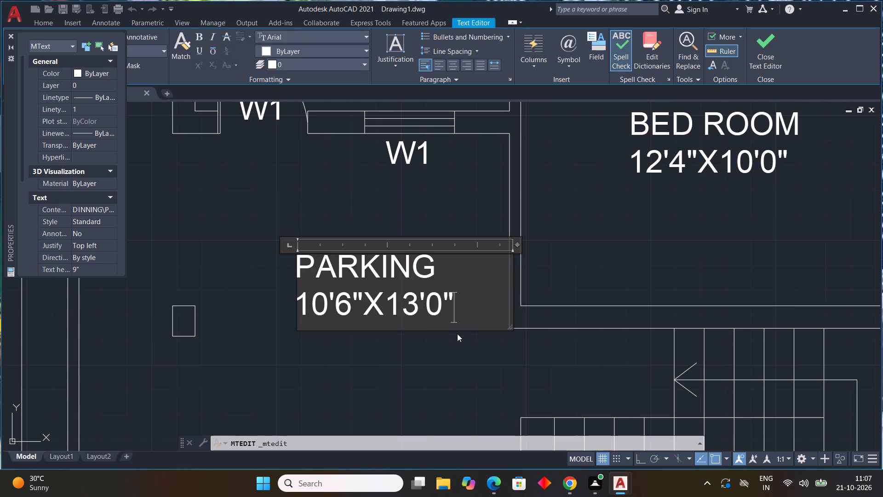
{"action": "left_click", "coordinate": [448, 353]}
Change the label inside the door between the hall and the parking area to D1.
{"action": "scroll", "coordinate": [454, 357], "scroll_direction": "down", "scroll_amount": 3}
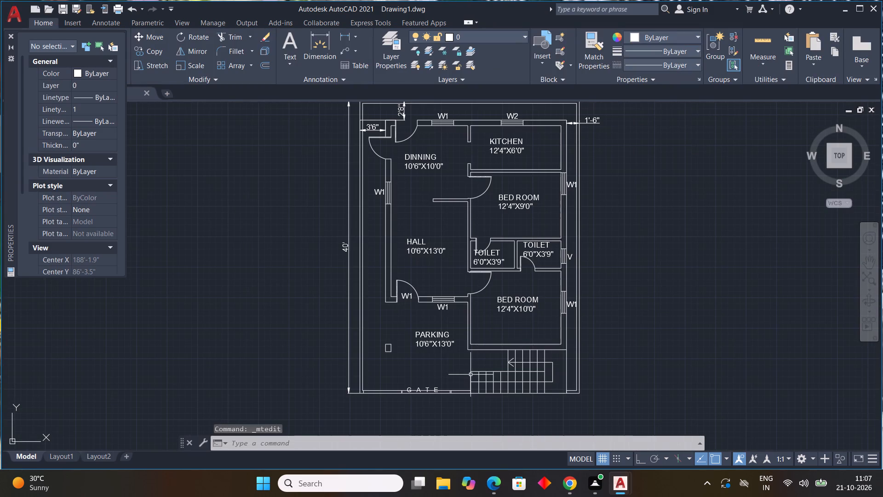
{"action": "middle_click_drag", "start_coordinate": [464, 373], "coordinate": [390, 403]}
{"action": "scroll", "coordinate": [333, 324], "scroll_direction": "up", "scroll_amount": 1}
{"action": "double_click", "coordinate": [331, 333]}
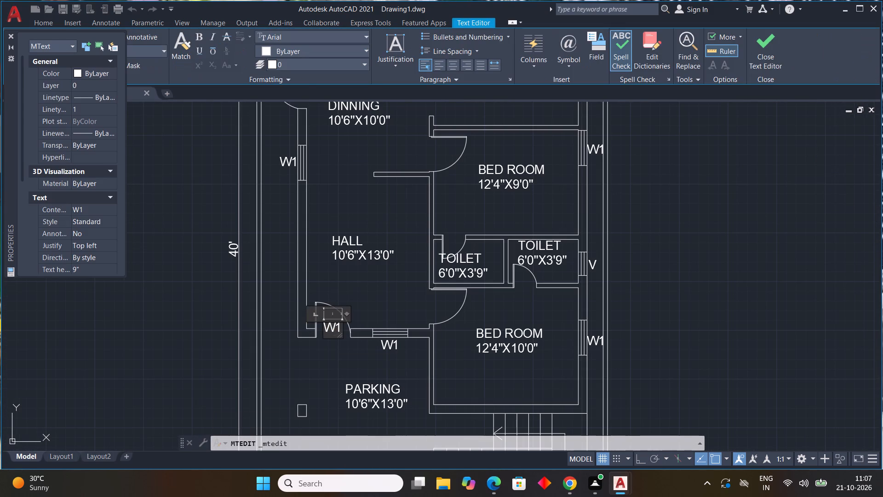
{"action": "key", "text": "BackSpace"}
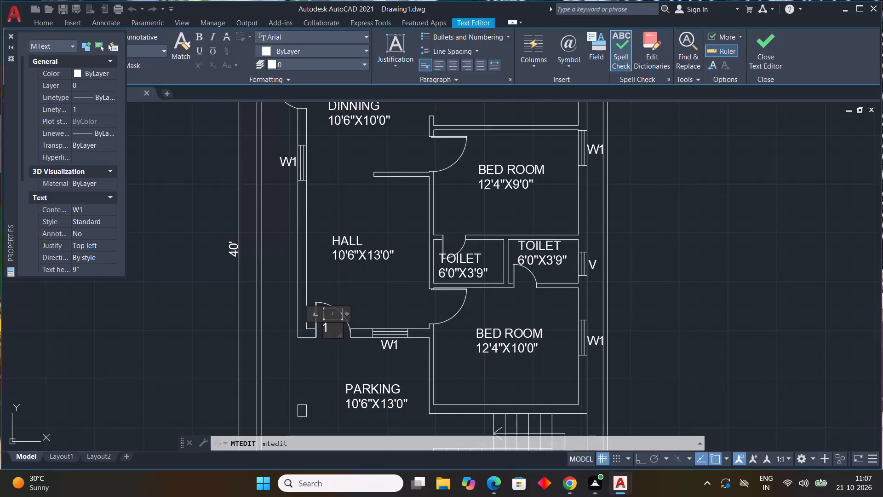
{"action": "key", "text": "d"}
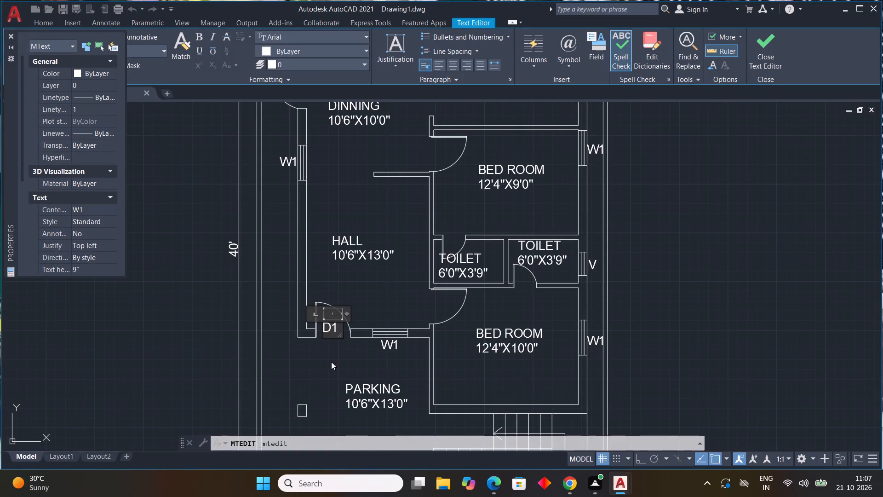
{"action": "left_click", "coordinate": [331, 362]}
Copy the hall entrance door's D1 label to the southern bedroom's door and the eastern toilet's door.
{"action": "left_click", "coordinate": [327, 329]}
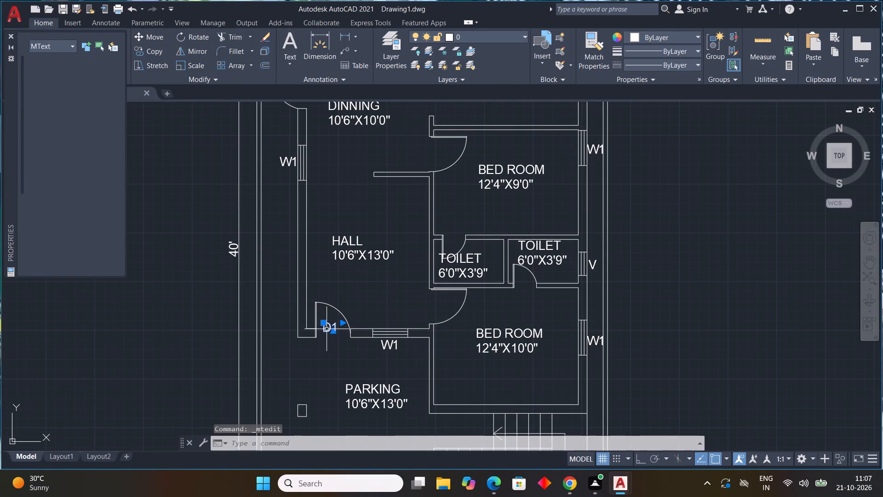
{"action": "key", "text": "c"}
{"action": "key", "text": "o"}
{"action": "key", "text": "space"}
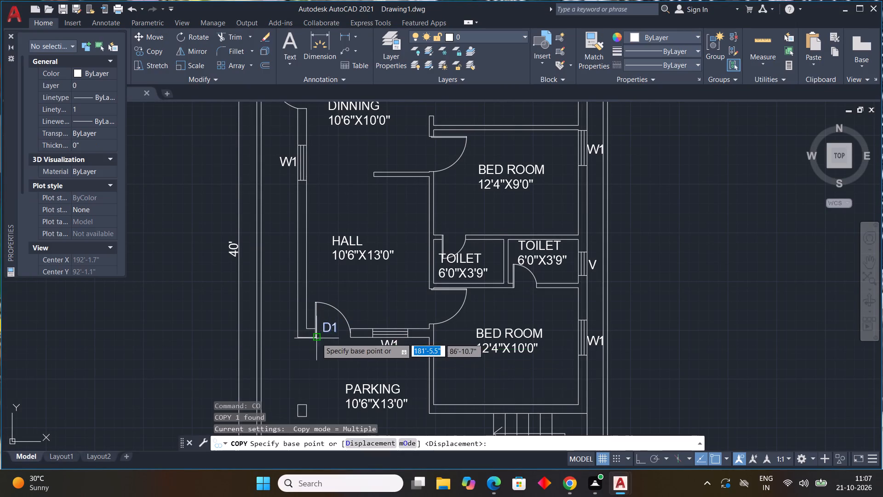
{"action": "left_click", "coordinate": [325, 335]}
{"action": "scroll", "coordinate": [430, 309], "scroll_direction": "up", "scroll_amount": 2}
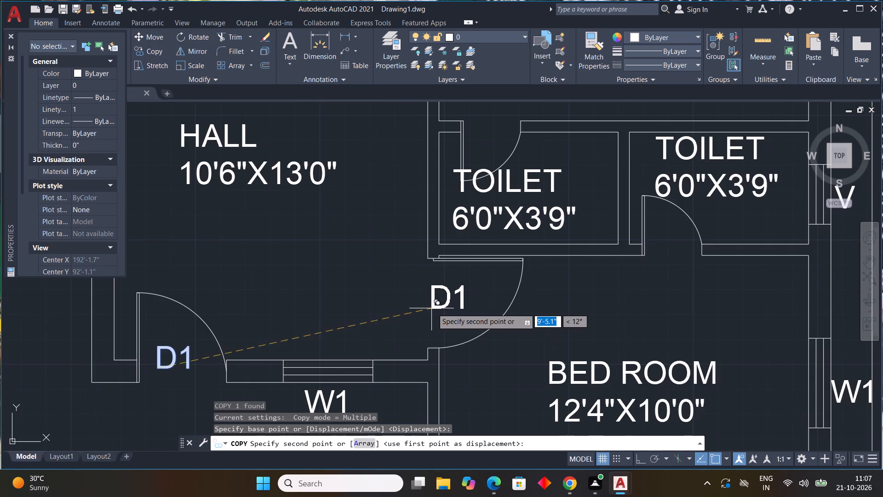
{"action": "scroll", "coordinate": [433, 308], "scroll_direction": "up", "scroll_amount": 1}
{"action": "left_click", "coordinate": [441, 312]}
{"action": "scroll", "coordinate": [485, 345], "scroll_direction": "down", "scroll_amount": 4}
{"action": "scroll", "coordinate": [532, 330], "scroll_direction": "up", "scroll_amount": 3}
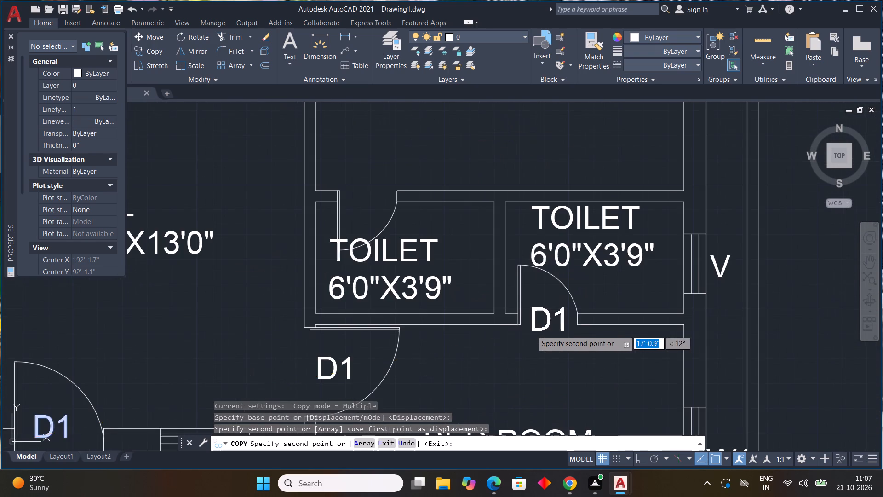
{"action": "left_click", "coordinate": [533, 321]}
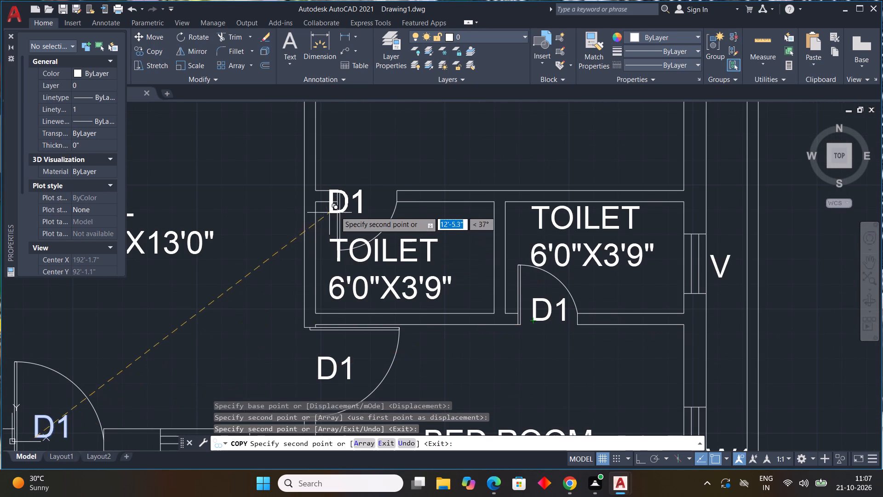
Place further copies of the D1 label at the northern bedroom's door and at the dining room's west and north doors.
{"action": "scroll", "coordinate": [346, 208], "scroll_direction": "up", "scroll_amount": 1}
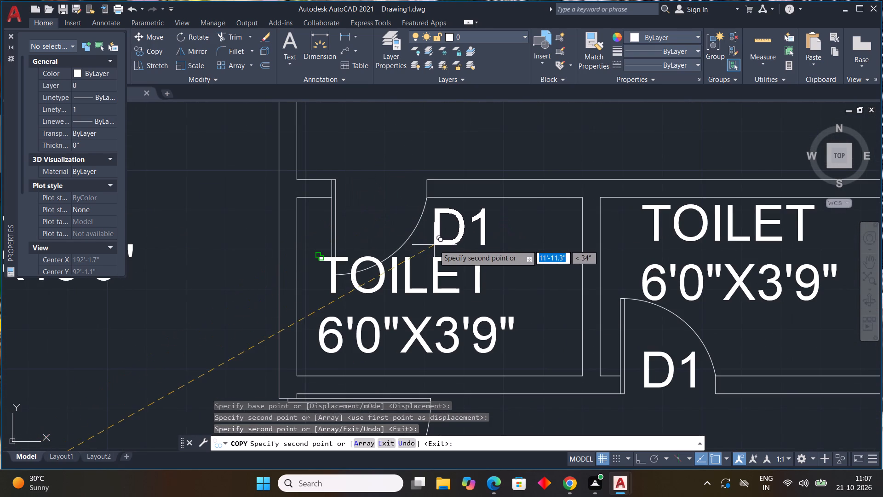
{"action": "scroll", "coordinate": [434, 245], "scroll_direction": "down", "scroll_amount": 2}
{"action": "middle_click_drag", "start_coordinate": [438, 256], "coordinate": [534, 391]}
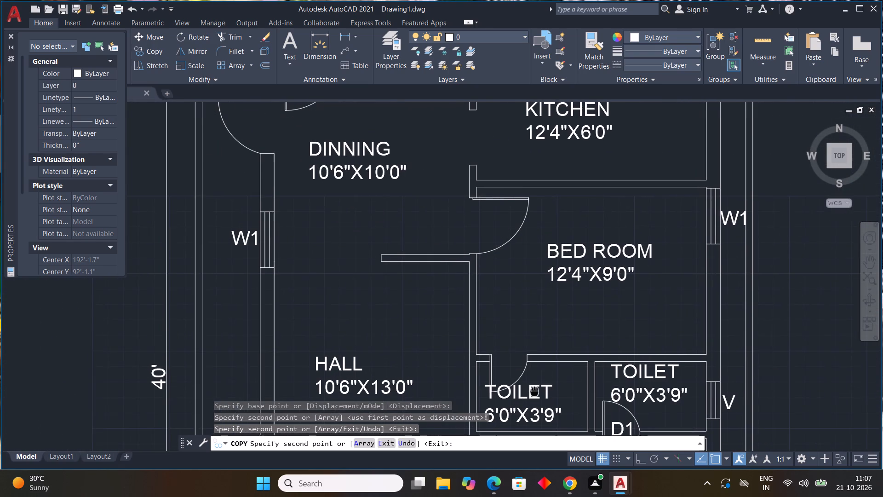
{"action": "middle_click_drag", "start_coordinate": [534, 391], "coordinate": [534, 390]}
{"action": "middle_click_drag", "start_coordinate": [532, 263], "coordinate": [546, 210]}
{"action": "scroll", "coordinate": [528, 252], "scroll_direction": "down", "scroll_amount": 1}
{"action": "middle_click_drag", "start_coordinate": [517, 193], "coordinate": [519, 196]}
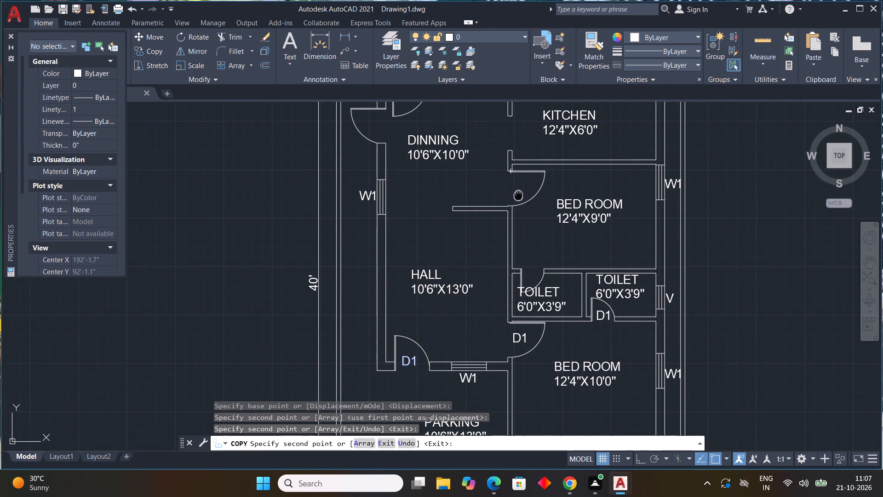
{"action": "middle_click_drag", "start_coordinate": [519, 196], "coordinate": [510, 267]}
{"action": "scroll", "coordinate": [510, 268], "scroll_direction": "up", "scroll_amount": 2}
{"action": "left_click", "coordinate": [503, 263]}
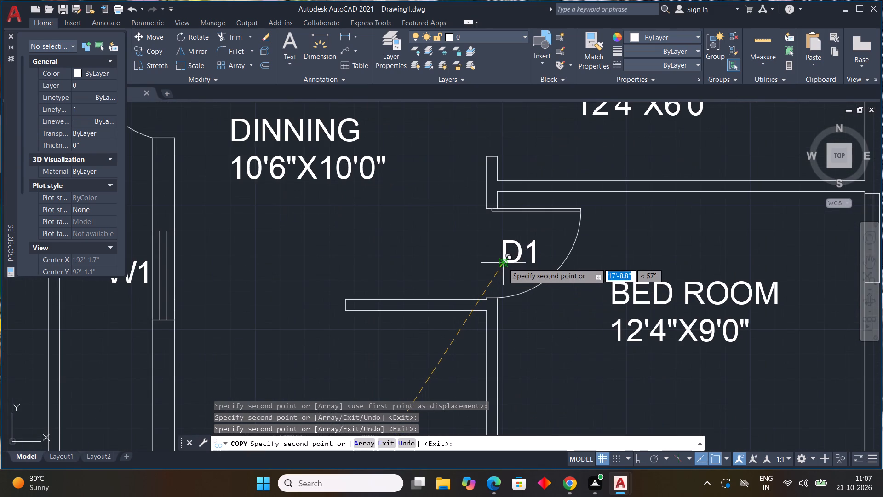
{"action": "scroll", "coordinate": [417, 292], "scroll_direction": "down", "scroll_amount": 2}
{"action": "middle_click_drag", "start_coordinate": [395, 303], "coordinate": [562, 350]}
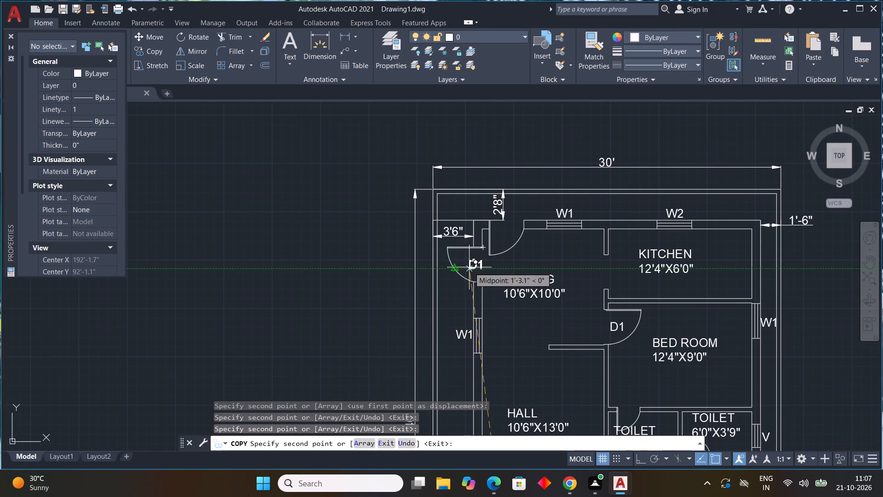
{"action": "left_click", "coordinate": [470, 267]}
{"action": "scroll", "coordinate": [495, 223], "scroll_direction": "up", "scroll_amount": 4}
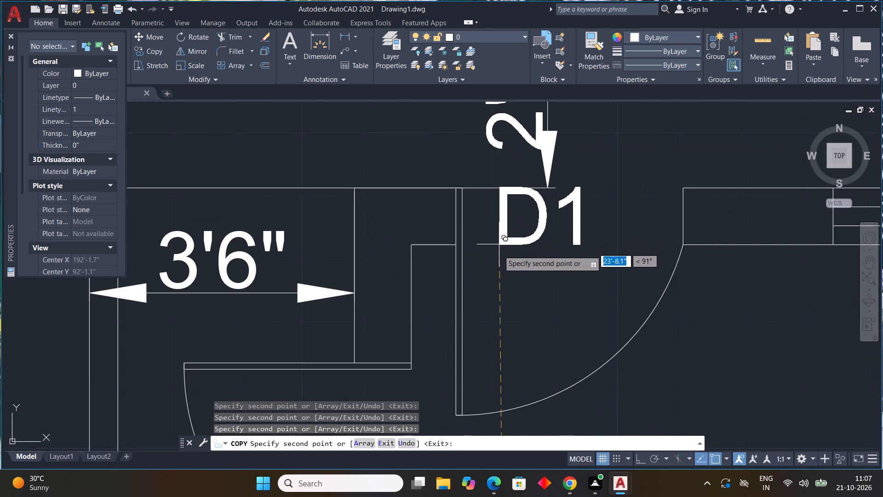
{"action": "left_click", "coordinate": [502, 272]}
{"action": "scroll", "coordinate": [588, 293], "scroll_direction": "down", "scroll_amount": 3}
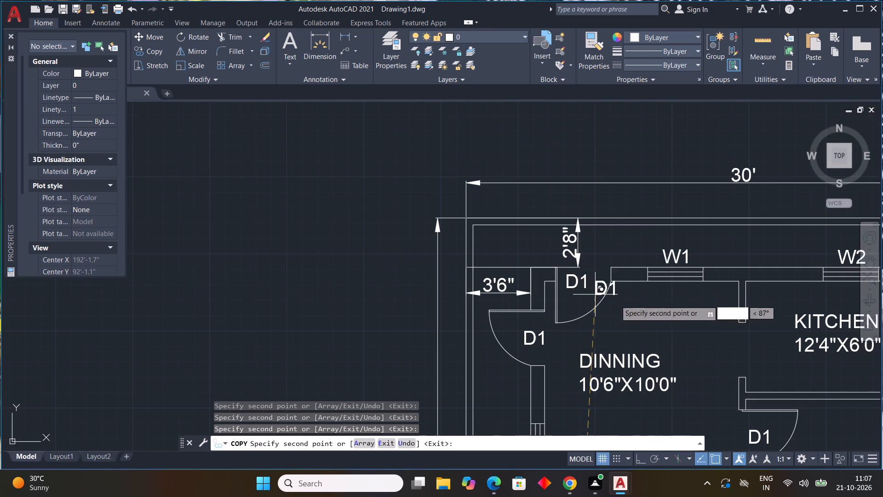
{"action": "key", "text": "Escape"}
{"action": "key", "text": "Escape"}
{"action": "key", "text": "Escape"}
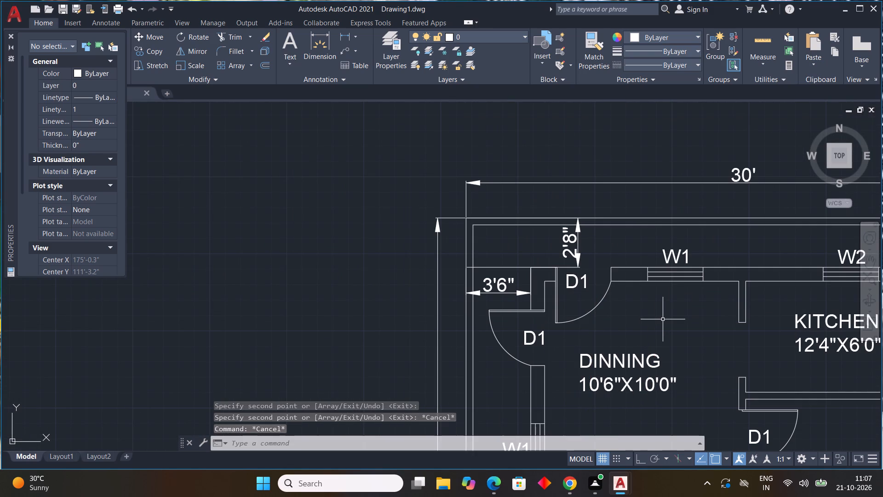
{"action": "key", "text": "Escape"}
{"action": "key", "text": "Escape"}
{"action": "key", "text": "Escape"}
Change the D1 label at the eastern toilet's door to D2.
{"action": "middle_click_drag", "start_coordinate": [650, 345], "coordinate": [442, 179]}
{"action": "scroll", "coordinate": [557, 233], "scroll_direction": "down", "scroll_amount": 1}
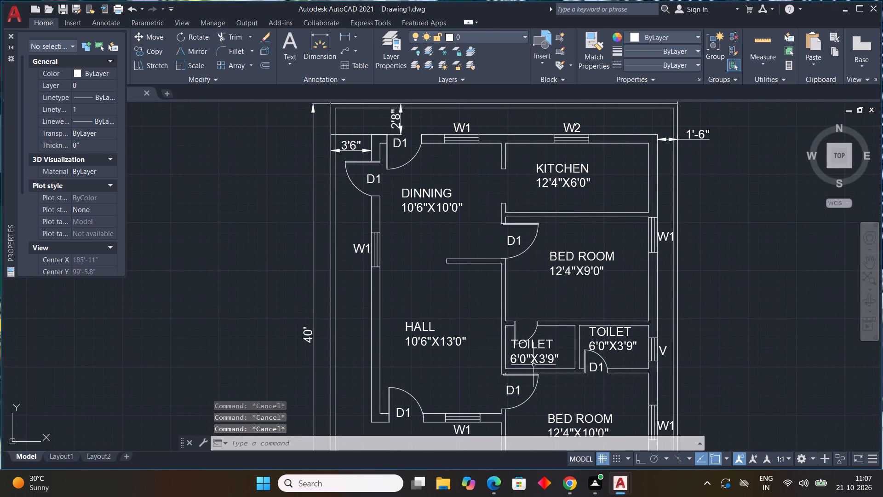
{"action": "scroll", "coordinate": [583, 377], "scroll_direction": "up", "scroll_amount": 2}
{"action": "middle_click_drag", "start_coordinate": [579, 360], "coordinate": [534, 248]}
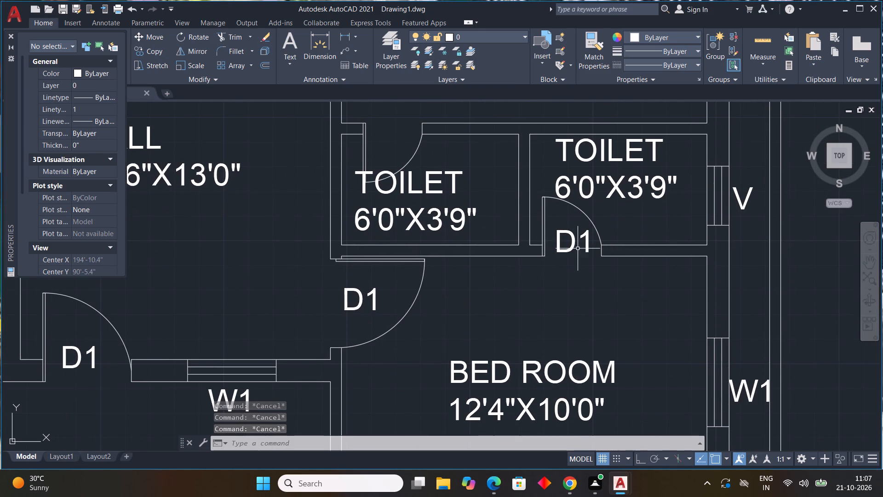
{"action": "double_click", "coordinate": [572, 251]}
{"action": "left_click", "coordinate": [595, 246]}
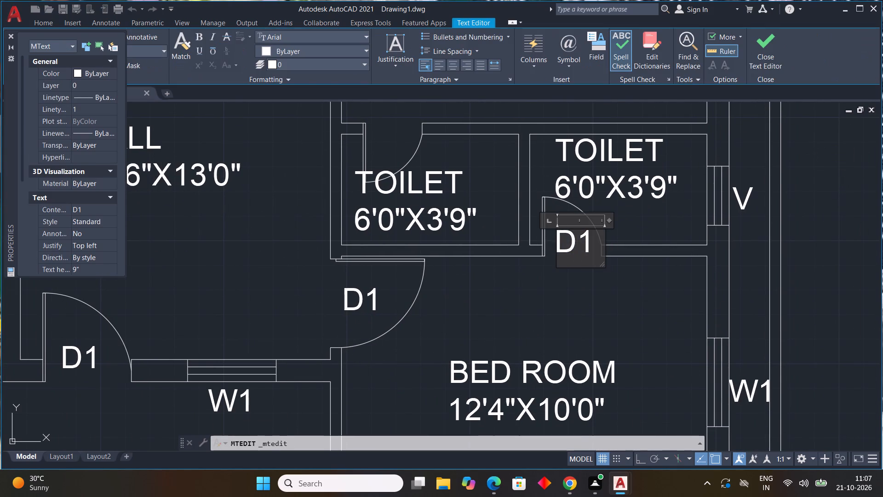
{"action": "key", "text": "BackSpace"}
{"action": "key", "text": "3"}
{"action": "key", "text": "BackSpace"}
{"action": "key", "text": "2"}
{"action": "left_click", "coordinate": [583, 317]}
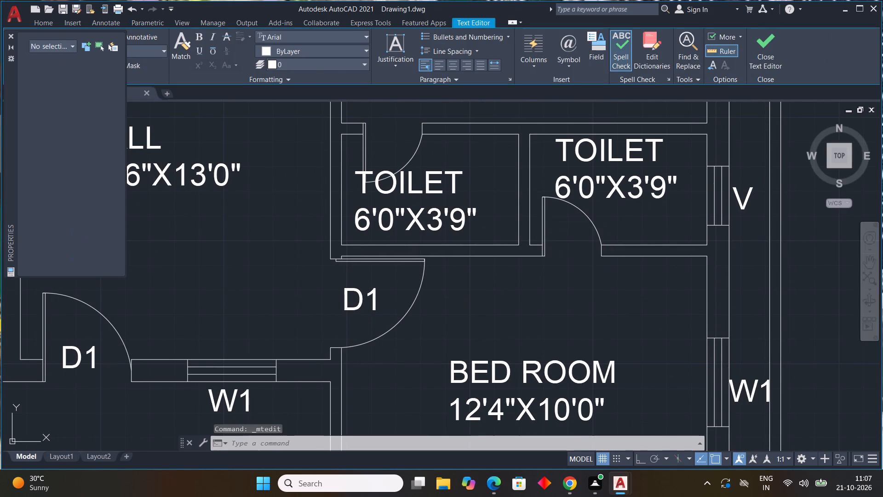
Copy the eastern toilet's D2 label into the door opening of the western toilet.
{"action": "left_click", "coordinate": [586, 250]}
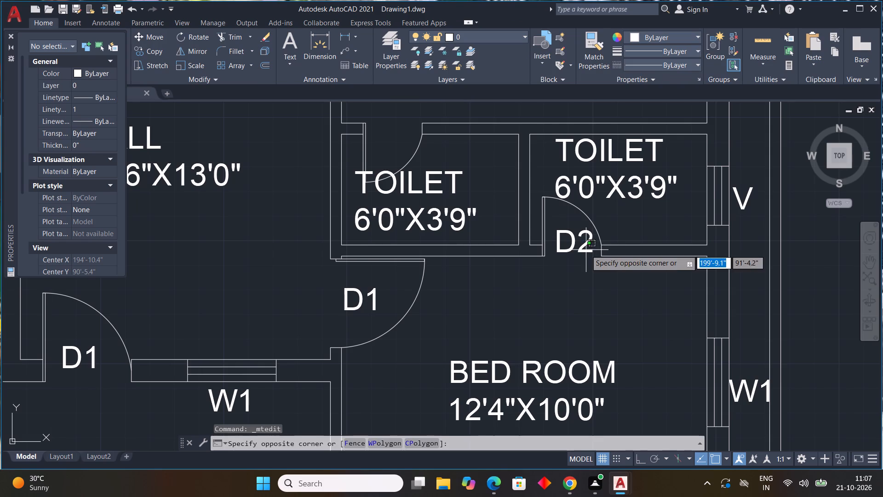
{"action": "left_click", "coordinate": [547, 248]}
{"action": "type", "text": "CO"}
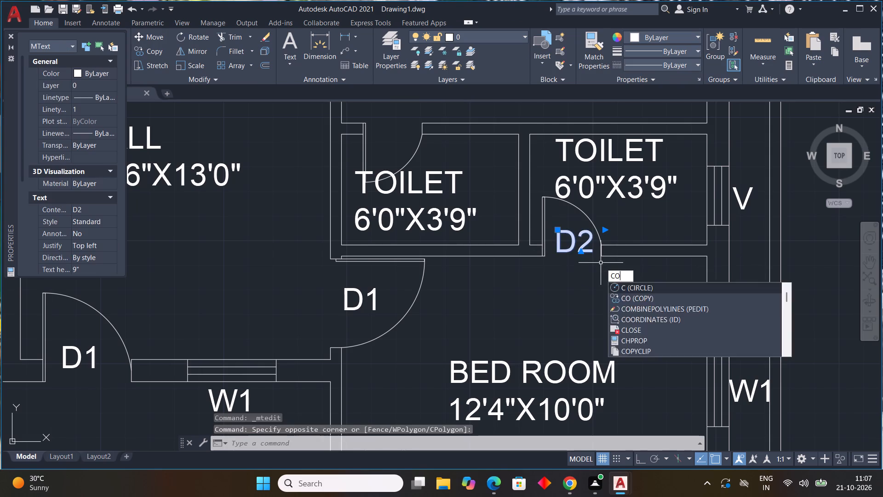
{"action": "key", "text": "space"}
{"action": "left_click_drag", "start_coordinate": [556, 253], "coordinate": [549, 244]}
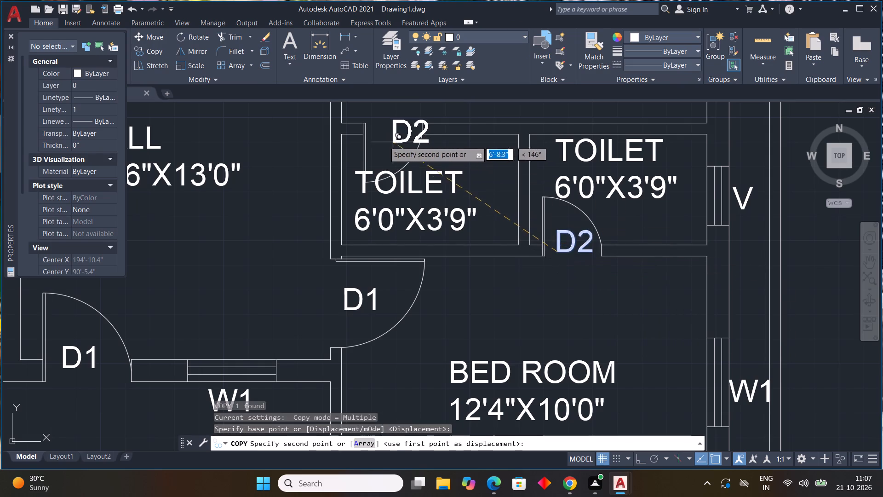
{"action": "scroll", "coordinate": [372, 140], "scroll_direction": "up", "scroll_amount": 2}
{"action": "middle_click_drag", "start_coordinate": [373, 168], "coordinate": [407, 244]}
{"action": "left_click", "coordinate": [412, 225]}
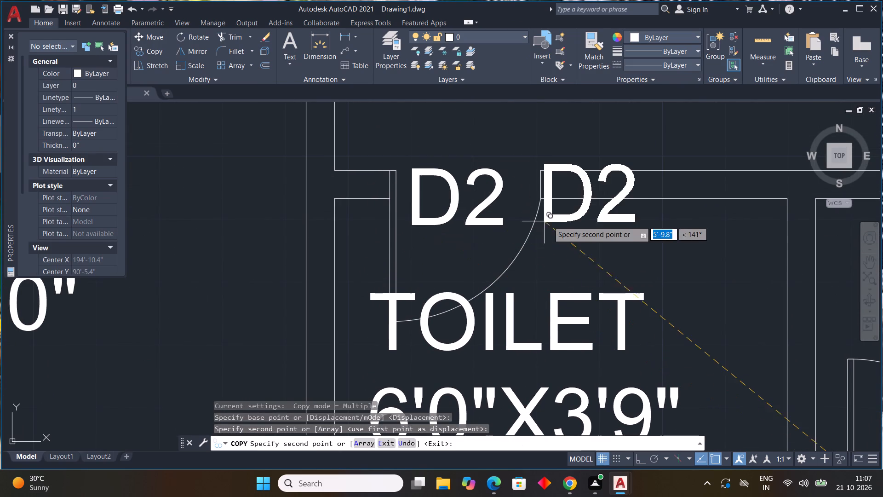
{"action": "key", "text": "Escape"}
{"action": "key", "text": "Escape"}
{"action": "key", "text": "Escape"}
{"action": "key", "text": "Escape"}
{"action": "key", "text": "Escape"}
{"action": "key", "text": "Escape"}
{"action": "key", "text": "Escape"}
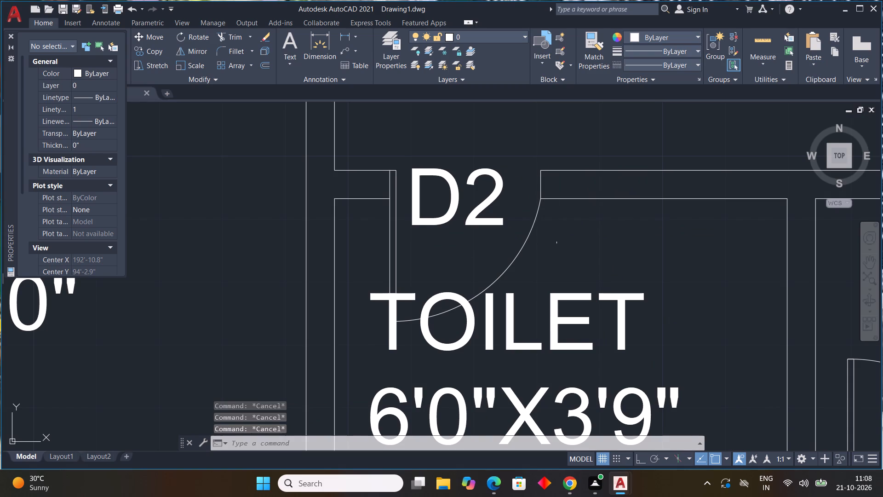
{"action": "key", "text": "Escape"}
{"action": "key", "text": "Escape"}
Draw an orthogonal line about 5'-4.6" west from the outer west wall near the dining room, ending with a short northward leg.
{"action": "scroll", "coordinate": [580, 229], "scroll_direction": "down", "scroll_amount": 4}
{"action": "scroll", "coordinate": [611, 255], "scroll_direction": "down", "scroll_amount": 2}
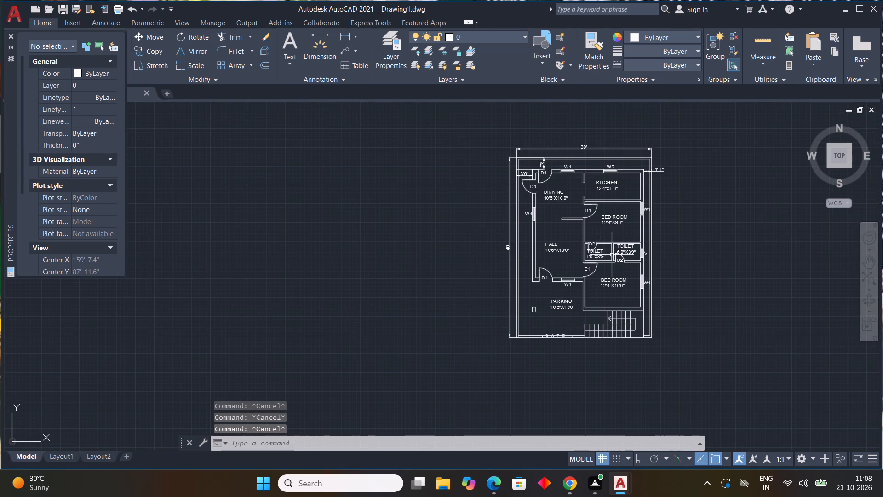
{"action": "middle_click_drag", "start_coordinate": [681, 260], "coordinate": [654, 248]}
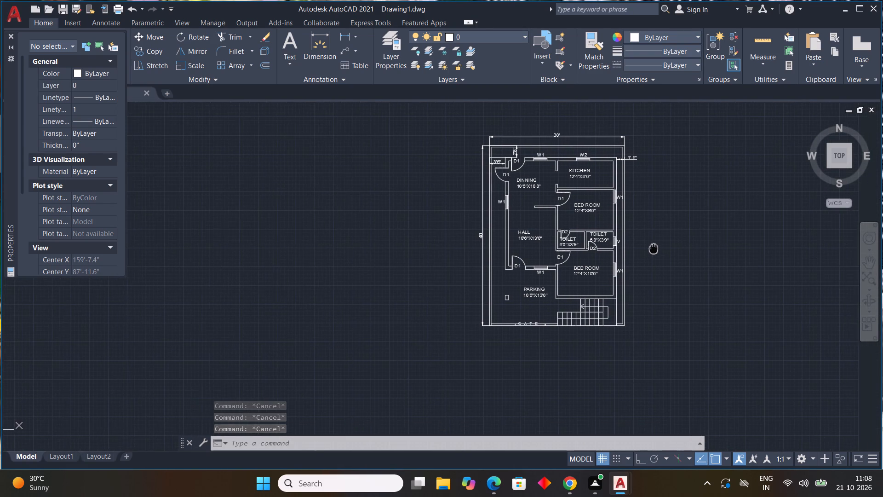
{"action": "middle_click_drag", "start_coordinate": [654, 248], "coordinate": [649, 242]}
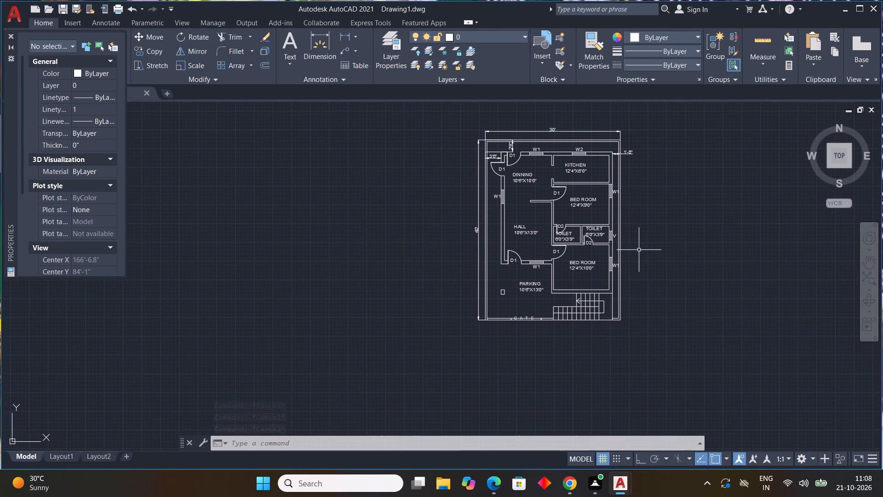
{"action": "type", "text": "L"}
{"action": "key", "text": "space"}
{"action": "scroll", "coordinate": [482, 209], "scroll_direction": "up", "scroll_amount": 2}
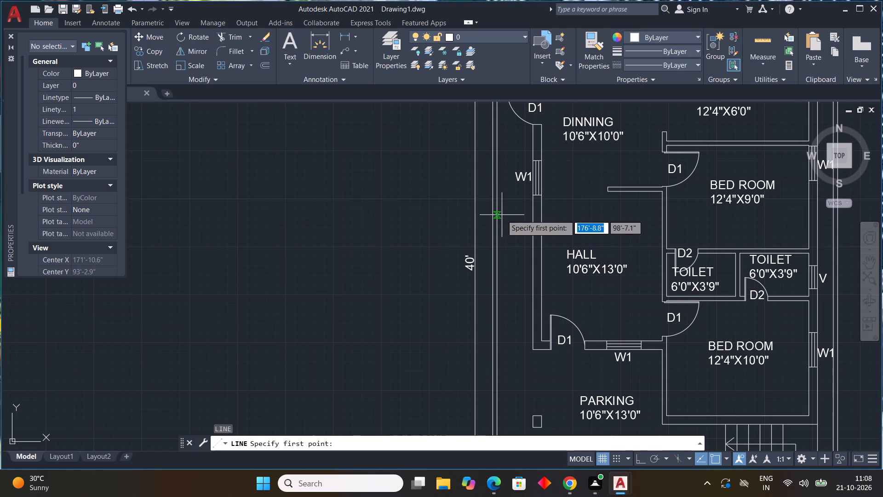
{"action": "middle_click_drag", "start_coordinate": [492, 164], "coordinate": [510, 222]}
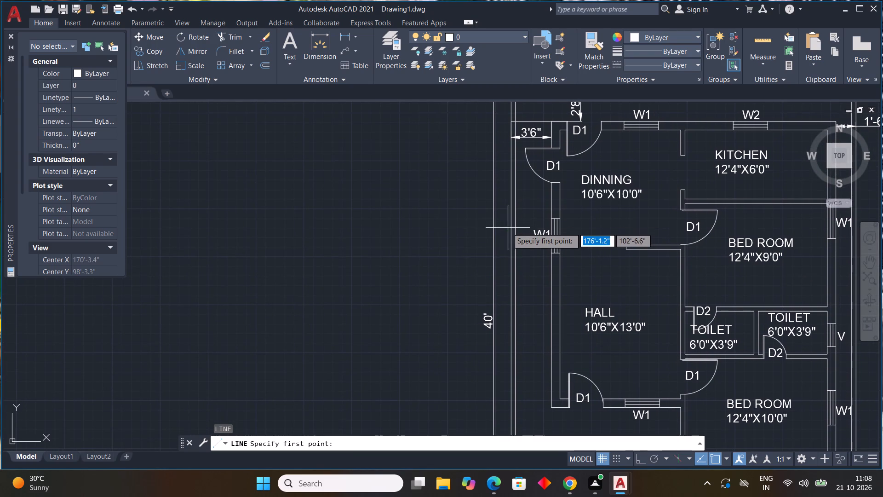
{"action": "left_click", "coordinate": [509, 213]}
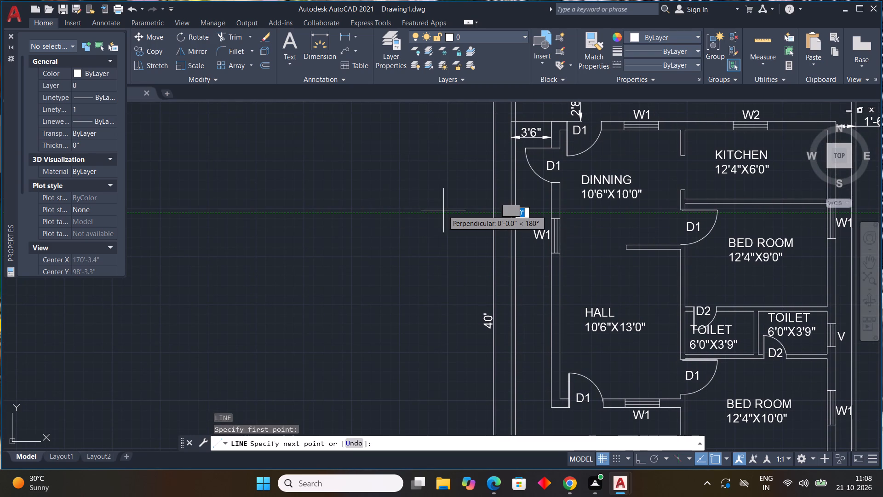
{"action": "scroll", "coordinate": [495, 216], "scroll_direction": "down", "scroll_amount": 1}
{"action": "scroll", "coordinate": [494, 217], "scroll_direction": "up", "scroll_amount": 1}
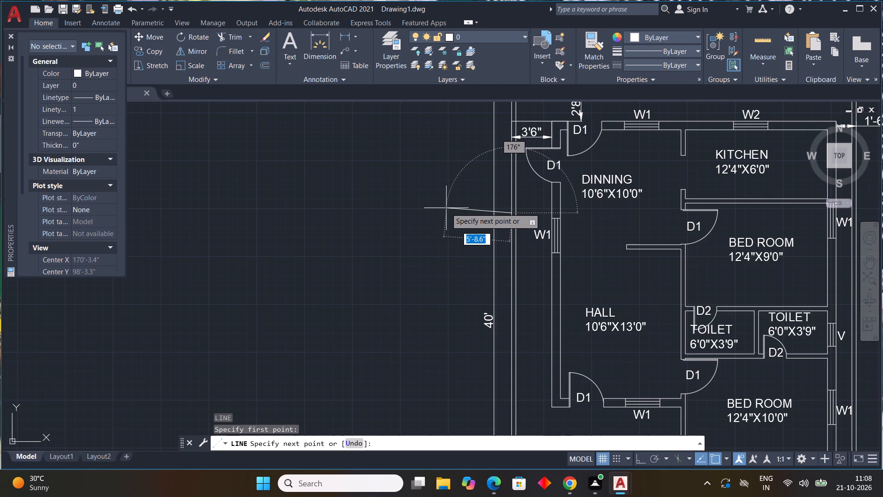
{"action": "key", "text": "F8"}
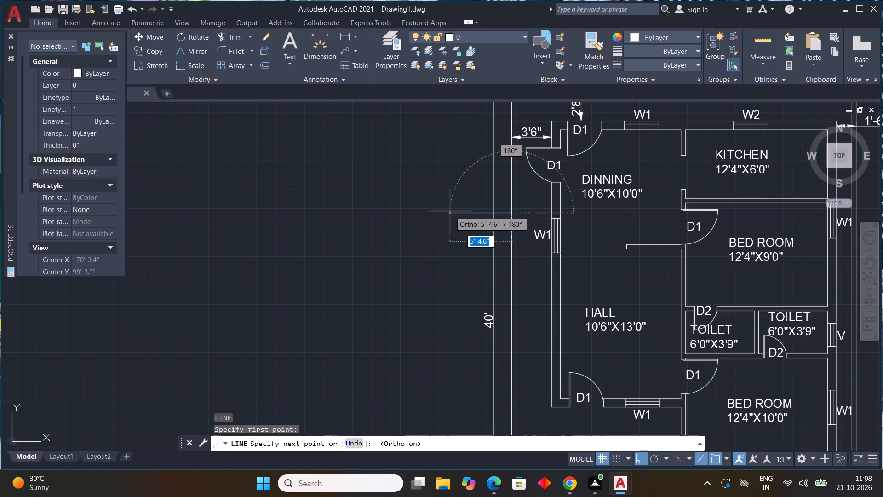
{"action": "left_click", "coordinate": [449, 211]}
{"action": "left_click", "coordinate": [450, 197]}
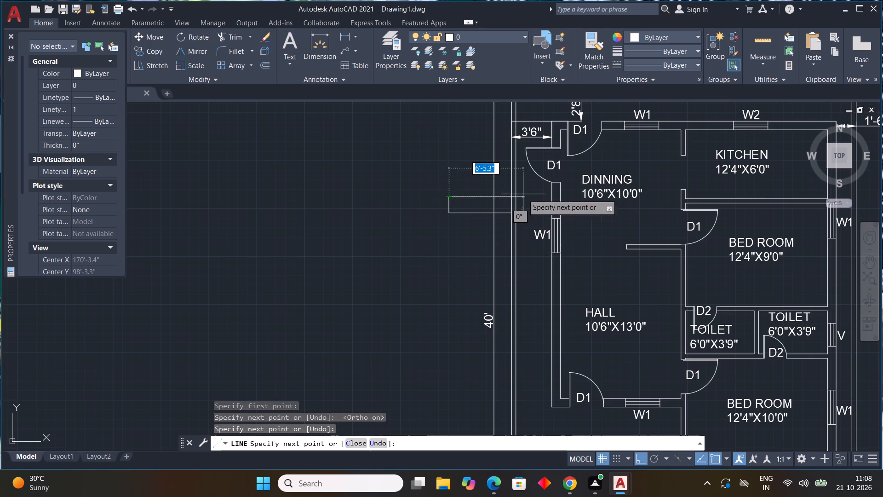
{"action": "key", "text": "Escape"}
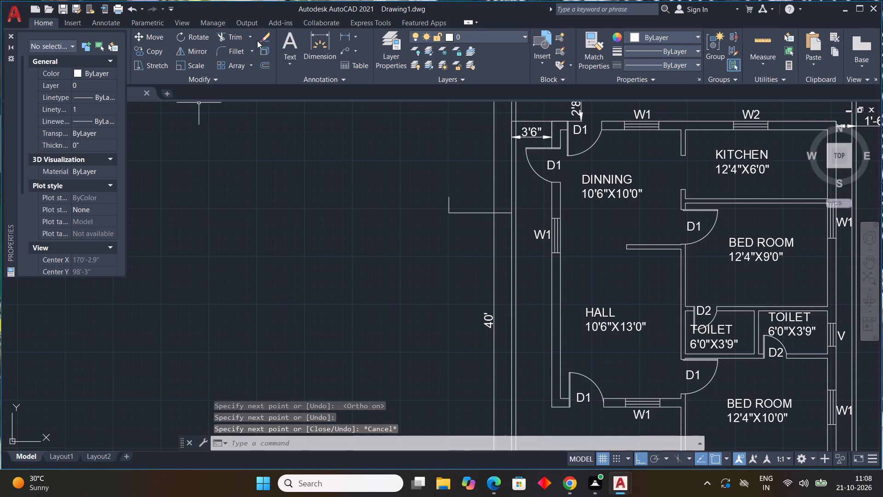
Draw a circle of about 6.7" radius touching the upper end of the marker line's short vertical leg.
{"action": "left_click", "coordinate": [11, 35]}
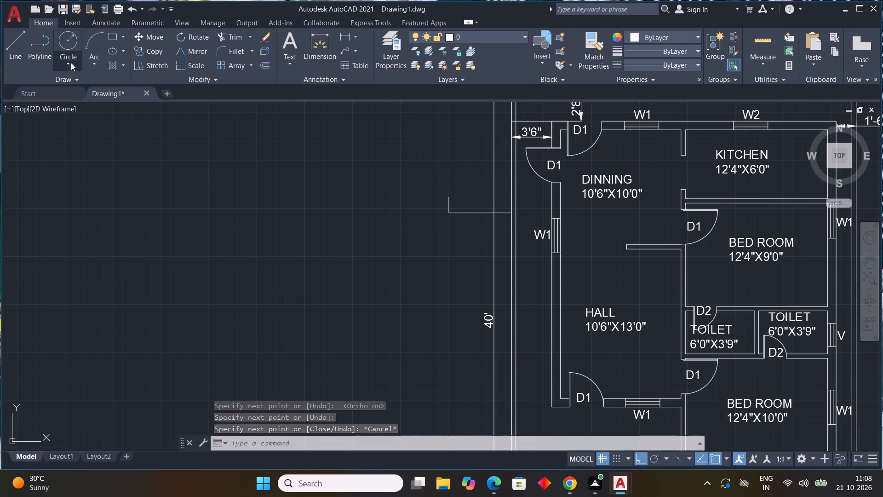
{"action": "left_click", "coordinate": [65, 47]}
{"action": "scroll", "coordinate": [464, 186], "scroll_direction": "up", "scroll_amount": 3}
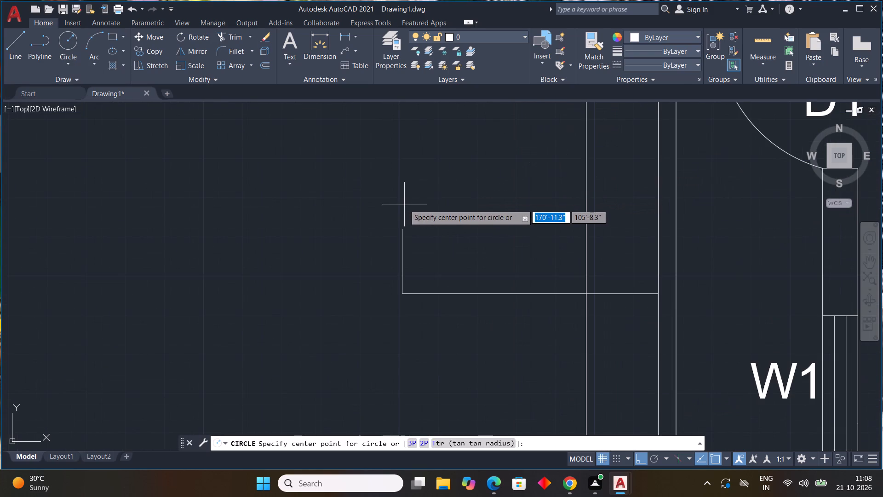
{"action": "left_click", "coordinate": [401, 202]}
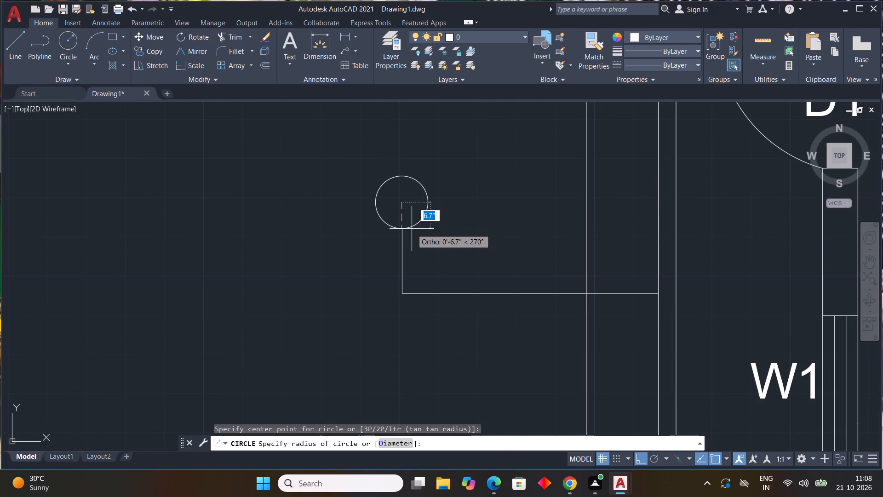
{"action": "left_click", "coordinate": [412, 229]}
{"action": "key", "text": "Escape"}
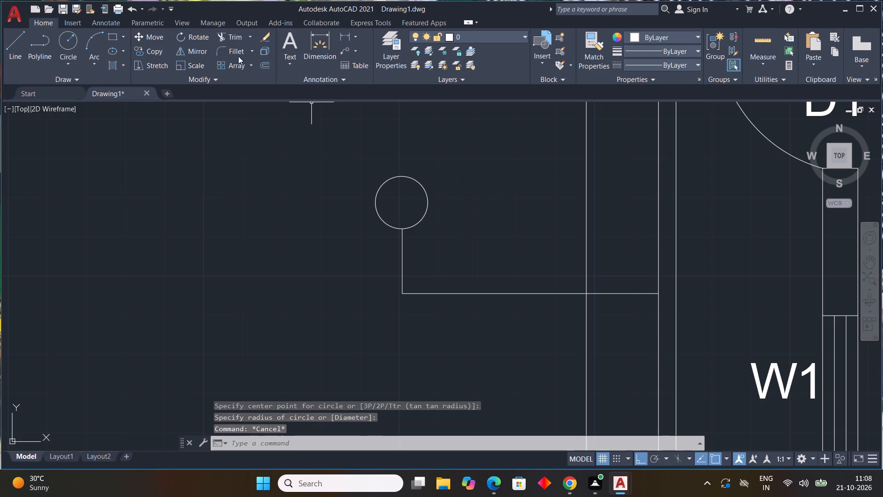
Add the multiline text A inside the circle.
{"action": "left_click", "coordinate": [283, 38]}
{"action": "left_click", "coordinate": [389, 193]}
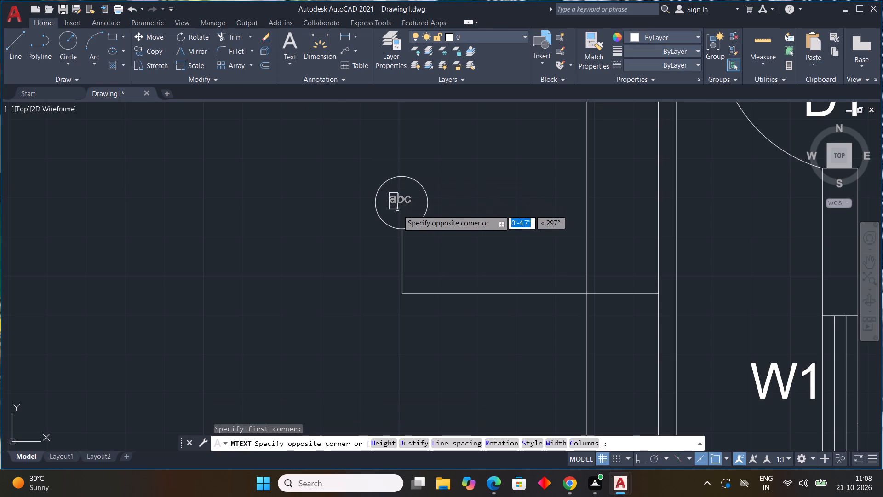
{"action": "left_click", "coordinate": [415, 216]}
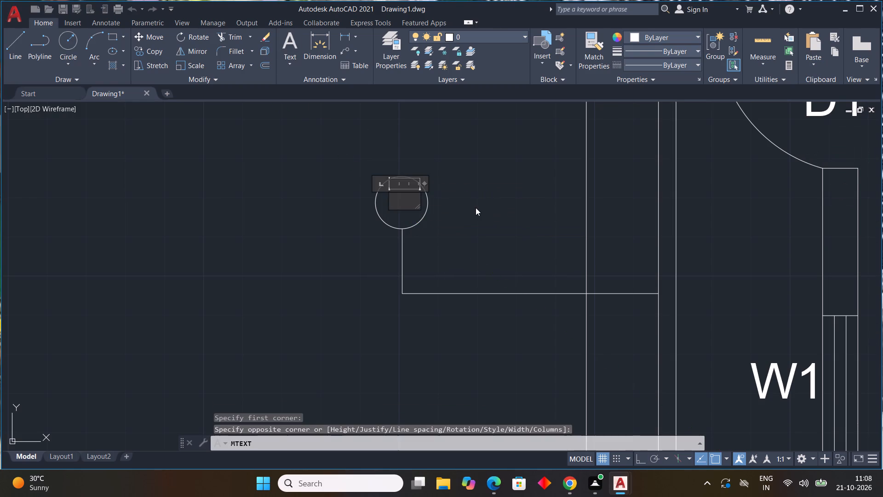
{"action": "key", "text": "a"}
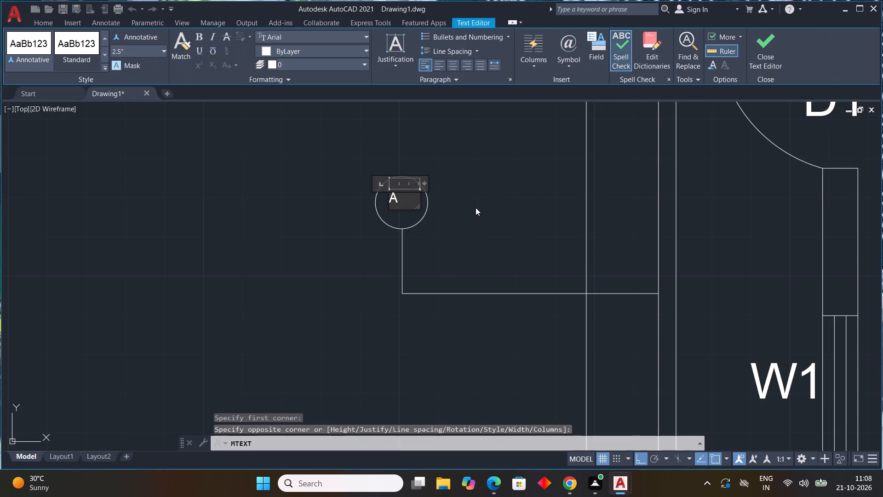
{"action": "left_click", "coordinate": [448, 172]}
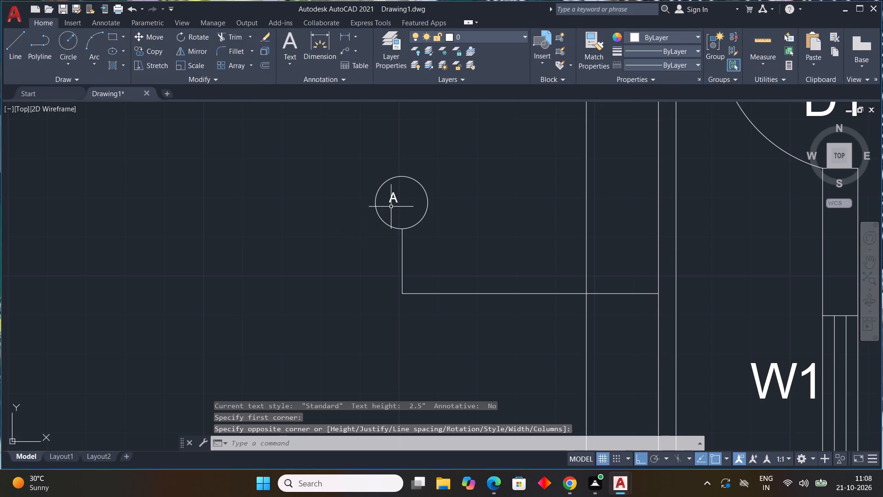
Set the text height of the letter A in the circle to 9".
{"action": "left_click", "coordinate": [393, 201]}
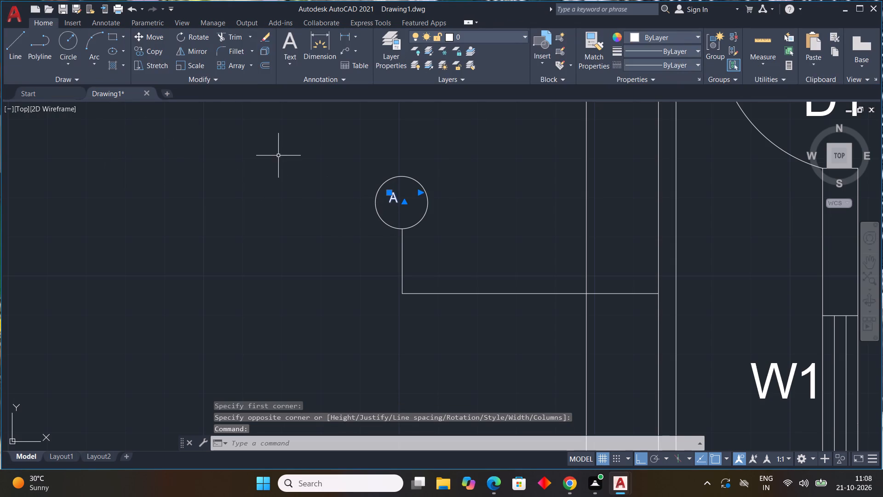
{"action": "right_click", "coordinate": [279, 156]}
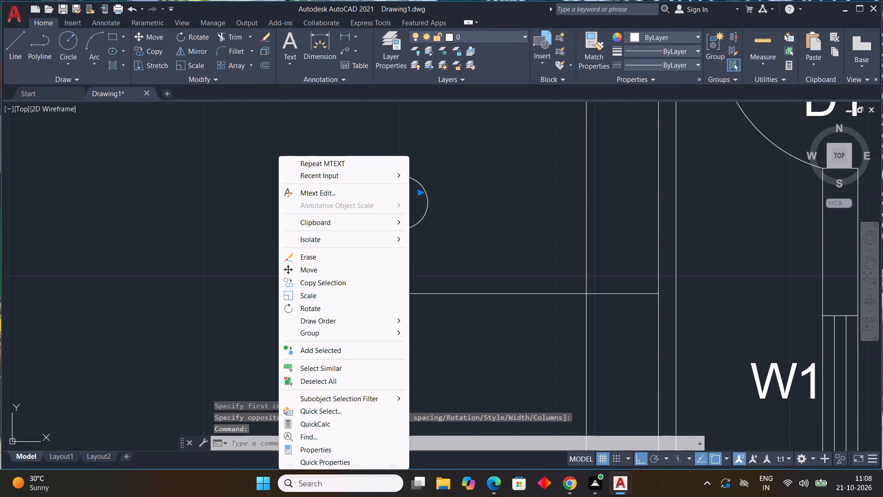
{"action": "left_click", "coordinate": [324, 446]}
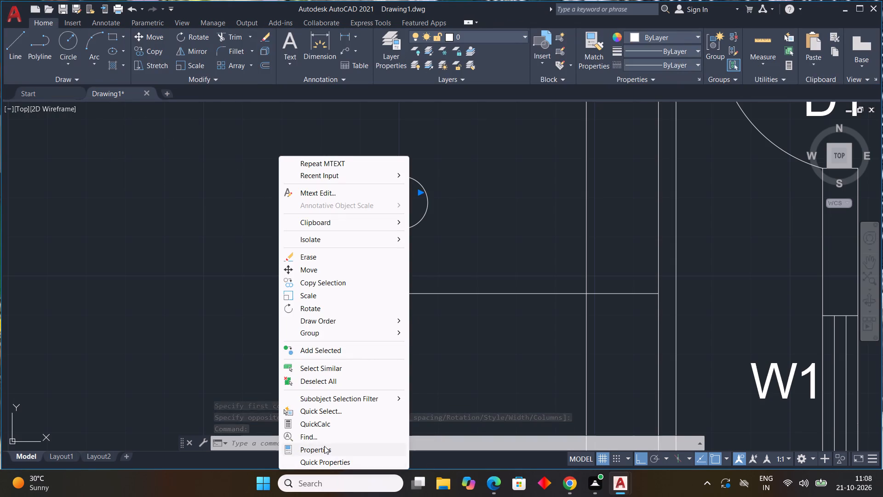
{"action": "scroll", "coordinate": [44, 187], "scroll_direction": "down", "scroll_amount": 2}
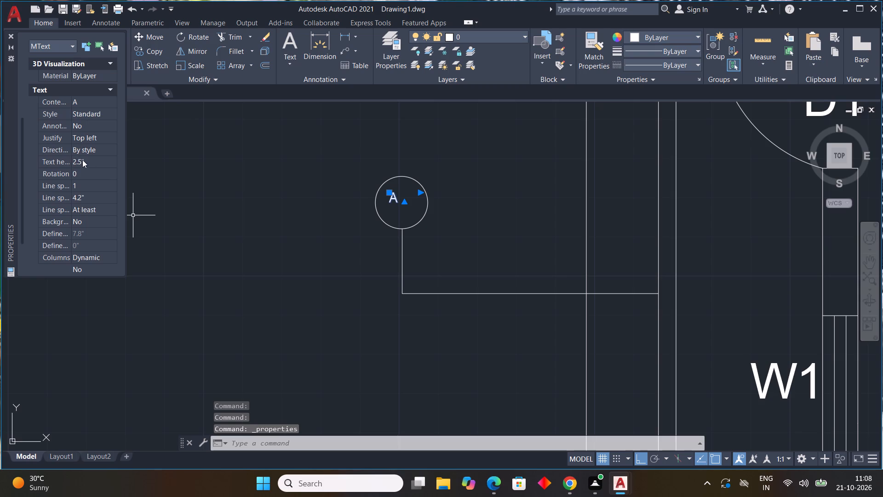
{"action": "left_click", "coordinate": [87, 164]}
{"action": "left_click_drag", "start_coordinate": [92, 164], "coordinate": [0, 170]}
{"action": "key", "text": "9"}
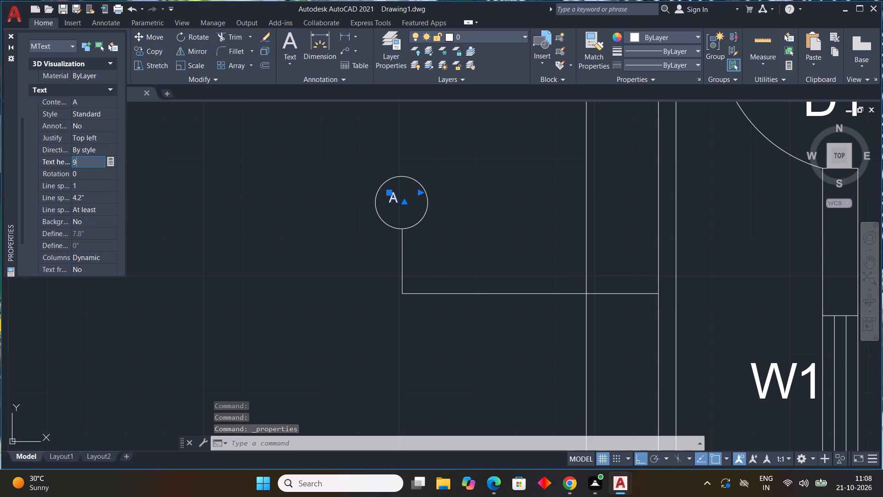
{"action": "key", "text": "shift+quotedbl"}
{"action": "key", "text": "Return"}
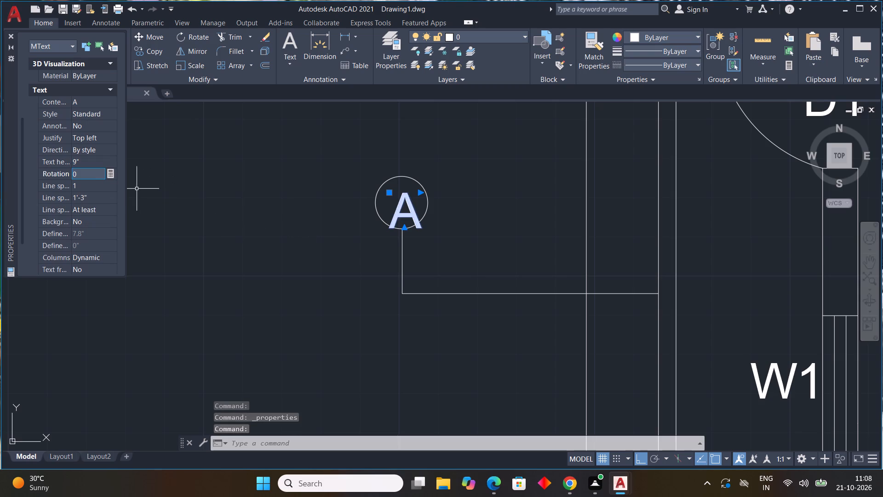
Set the text height of the letter A in the circle to 7".
{"action": "left_click", "coordinate": [90, 160]}
{"action": "left_click_drag", "start_coordinate": [98, 160], "coordinate": [0, 160]}
{"action": "key", "text": "7"}
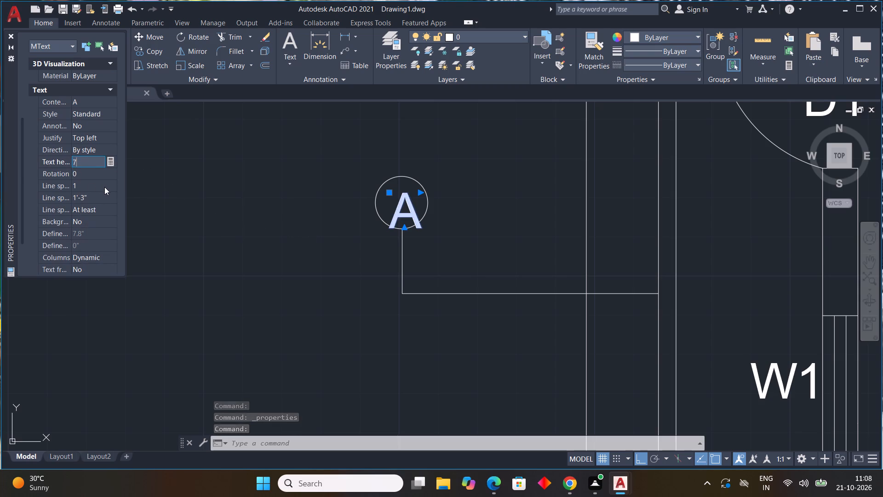
{"action": "key", "text": "shift+quotedbl"}
{"action": "key", "text": "Return"}
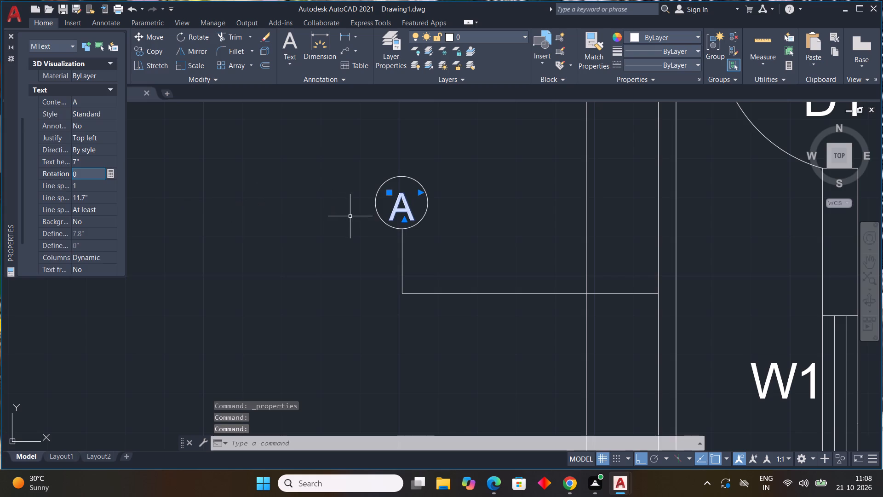
{"action": "key", "text": "Escape"}
Copy the entire floor plan with its dimensions and section marker orthogonally to the east, leaving a clear gap from the original.
{"action": "scroll", "coordinate": [441, 247], "scroll_direction": "down", "scroll_amount": 3}
{"action": "scroll", "coordinate": [457, 310], "scroll_direction": "down", "scroll_amount": 1}
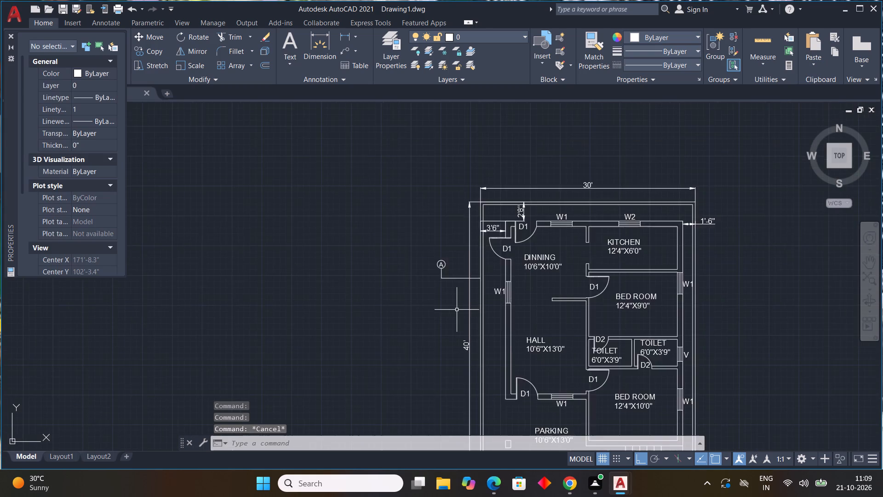
{"action": "scroll", "coordinate": [457, 310], "scroll_direction": "down", "scroll_amount": 1}
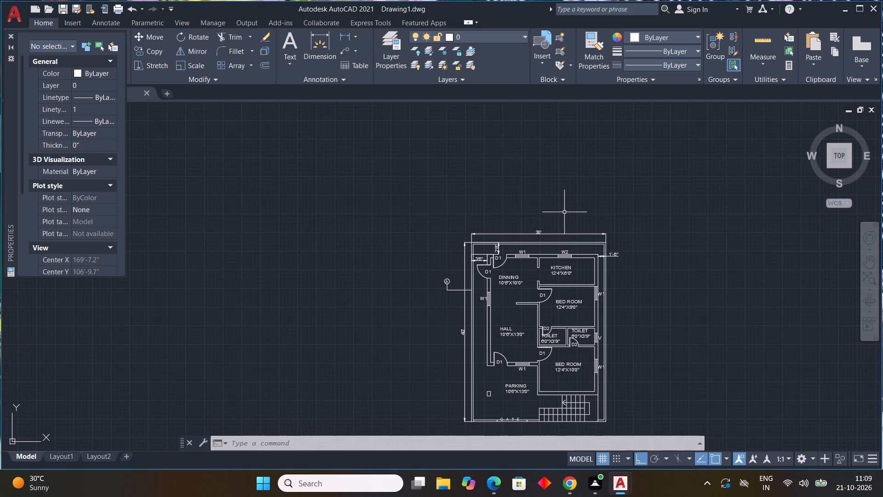
{"action": "middle_click_drag", "start_coordinate": [575, 259], "coordinate": [554, 226]}
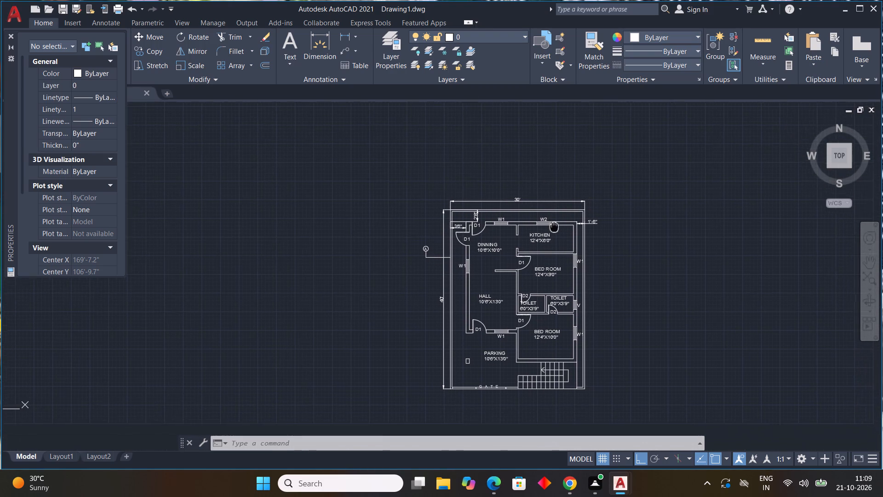
{"action": "middle_click_drag", "start_coordinate": [554, 226], "coordinate": [549, 216]}
{"action": "left_click", "coordinate": [612, 170]}
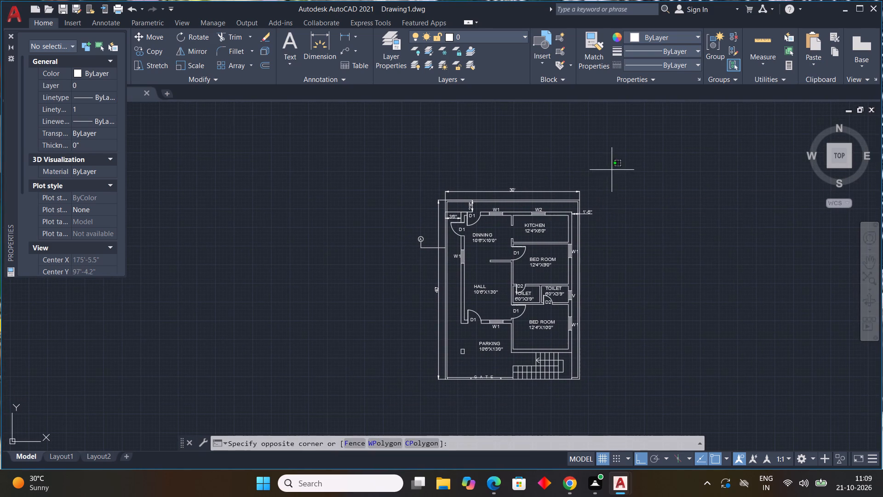
{"action": "left_click", "coordinate": [401, 398]}
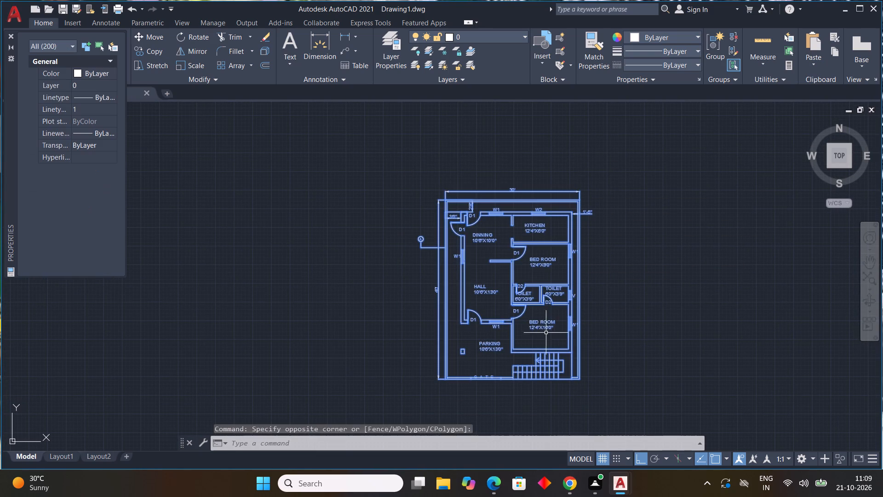
{"action": "key", "text": "c"}
{"action": "key", "text": "o"}
{"action": "key", "text": "space"}
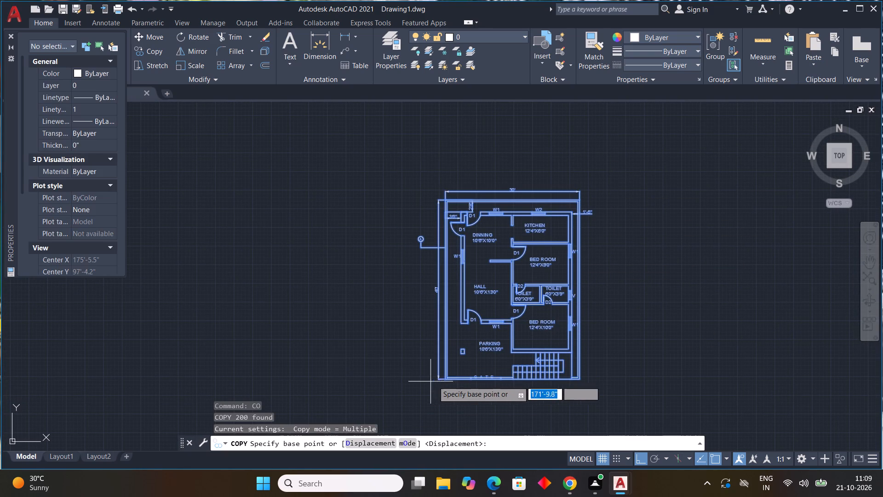
{"action": "left_click_drag", "start_coordinate": [442, 381], "coordinate": [452, 381]}
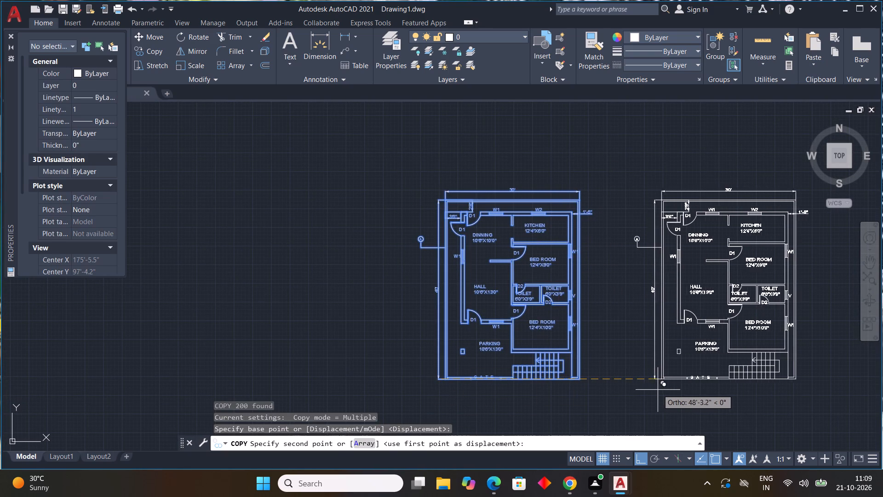
{"action": "left_click", "coordinate": [698, 388]}
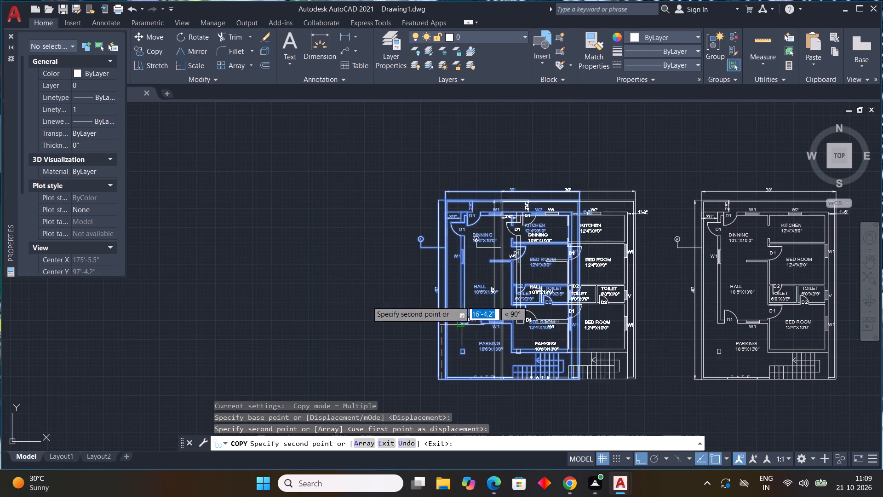
{"action": "key", "text": "Escape"}
Start a line at the original plan's northeast outer corner, running north past the 30' dimension and ending with a short eastward segment.
{"action": "scroll", "coordinate": [615, 216], "scroll_direction": "up", "scroll_amount": 1}
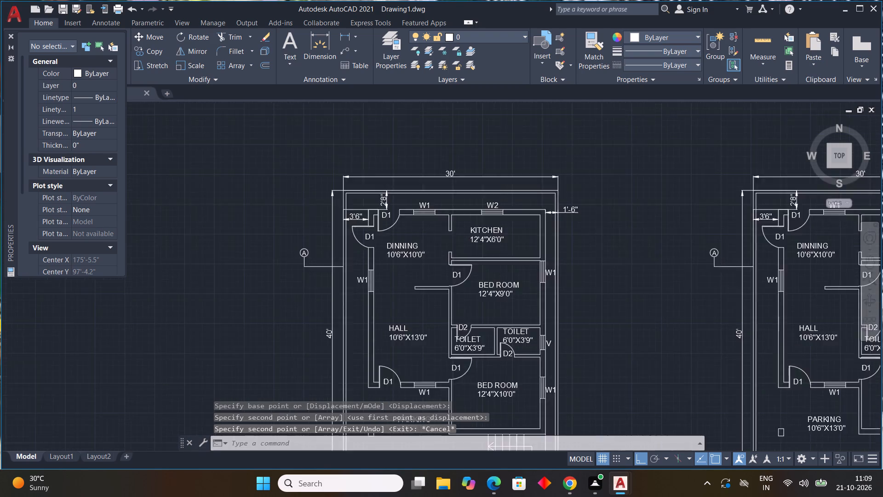
{"action": "scroll", "coordinate": [615, 215], "scroll_direction": "up", "scroll_amount": 2}
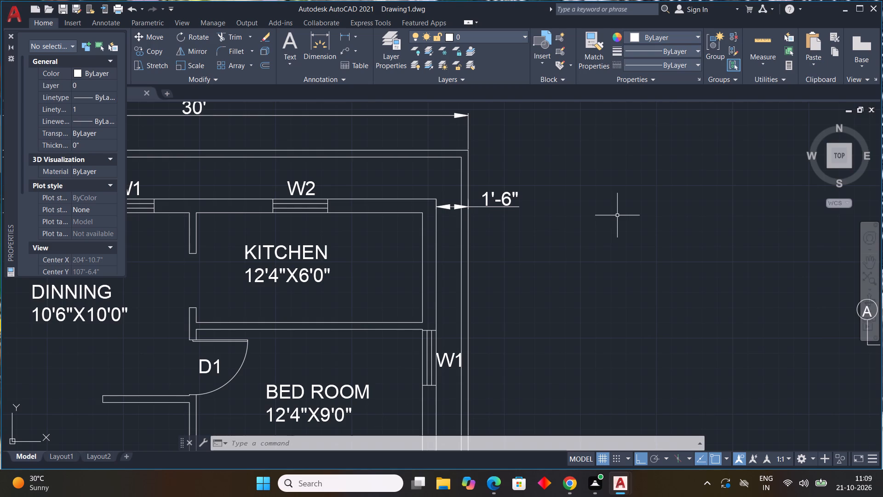
{"action": "key", "text": "Escape"}
{"action": "key", "text": "Escape"}
{"action": "key", "text": "Escape"}
{"action": "type", "text": "L"}
{"action": "key", "text": "space"}
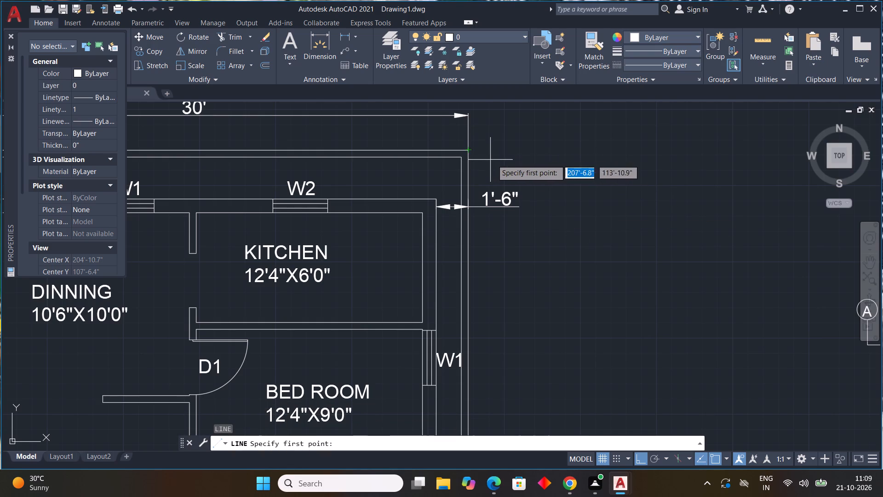
{"action": "middle_click_drag", "start_coordinate": [510, 154], "coordinate": [523, 219]}
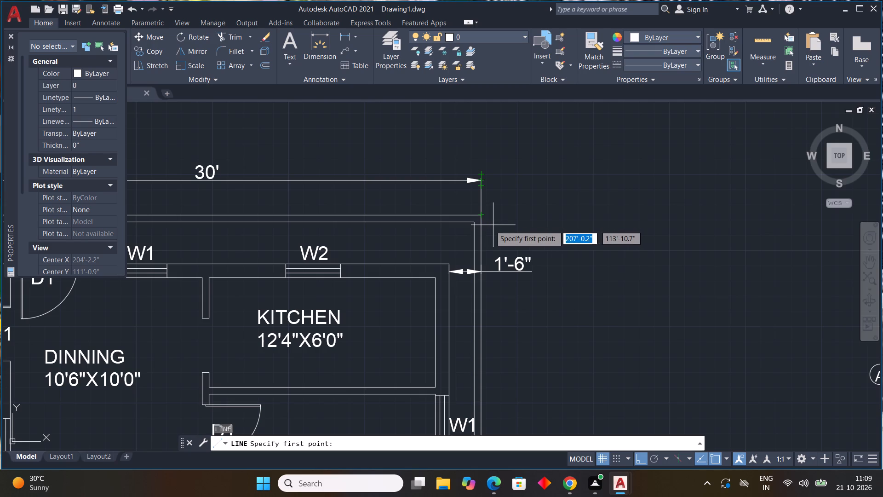
{"action": "left_click_drag", "start_coordinate": [479, 215], "coordinate": [478, 200]}
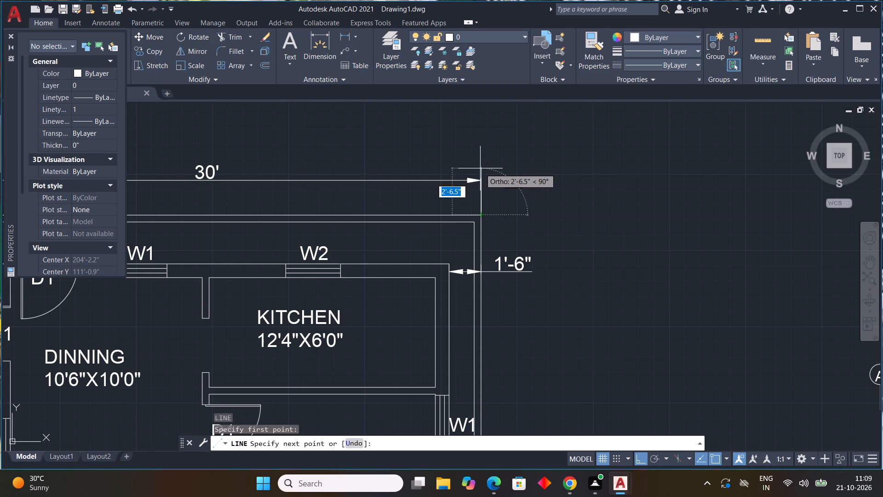
{"action": "left_click", "coordinate": [480, 142]}
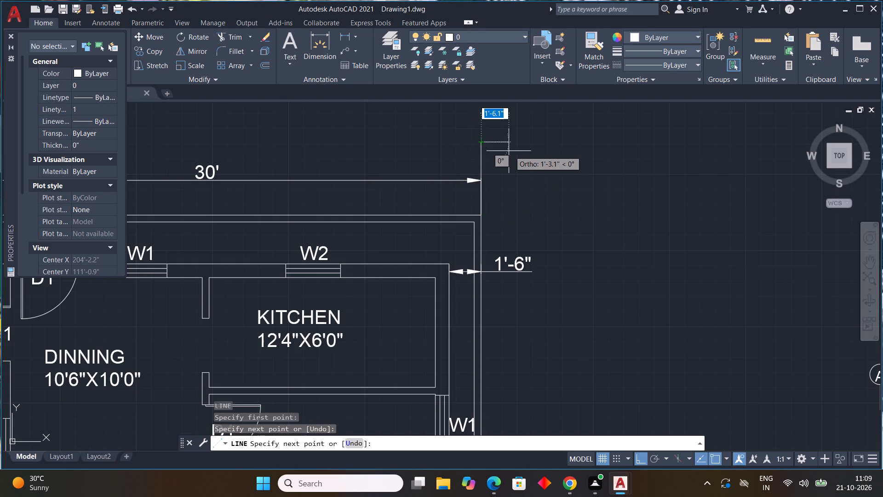
{"action": "left_click", "coordinate": [517, 147]}
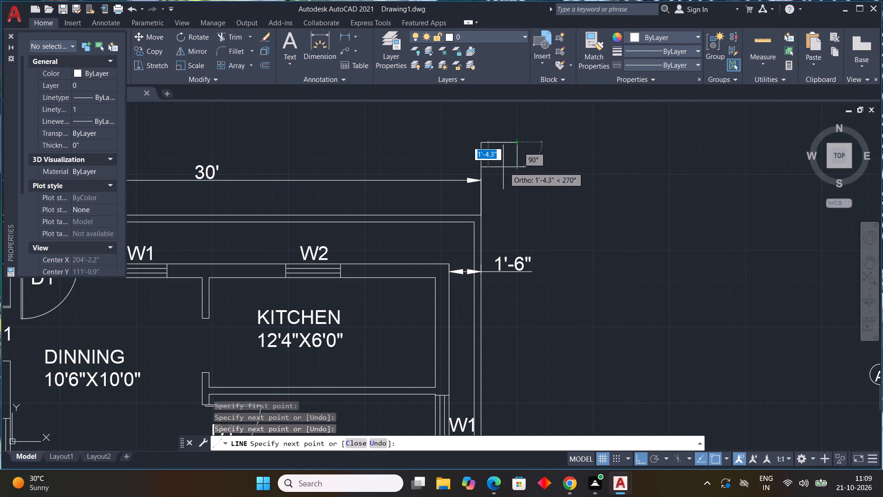
Continue the line with ortho off as a zigzag break symbol, ending with a short horizontal segment to the east.
{"action": "key", "text": "8"}
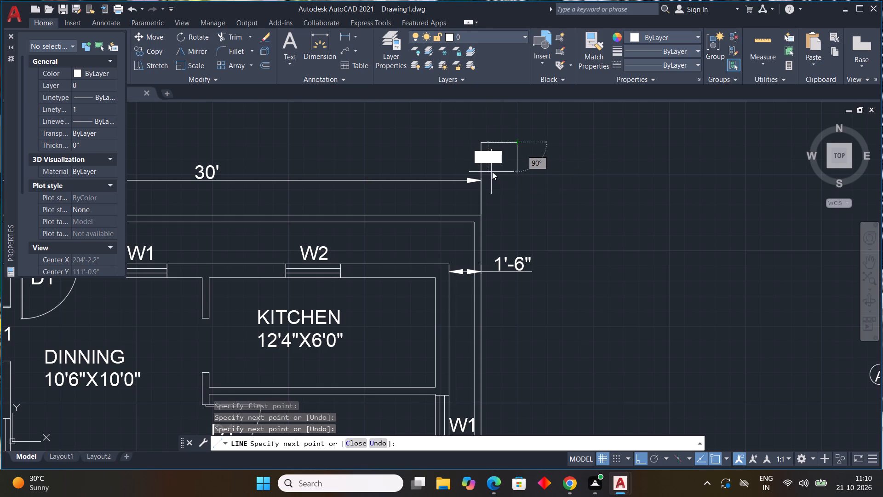
{"action": "key", "text": "Delete"}
{"action": "key", "text": "BackSpace"}
{"action": "key", "text": "Escape"}
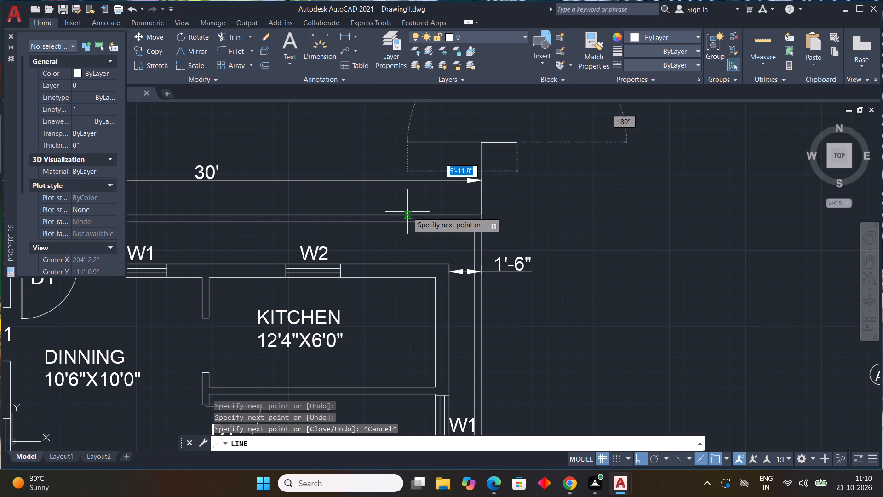
{"action": "key", "text": "F8"}
{"action": "scroll", "coordinate": [505, 170], "scroll_direction": "up", "scroll_amount": 1}
{"action": "middle_click_drag", "start_coordinate": [505, 166], "coordinate": [471, 214]}
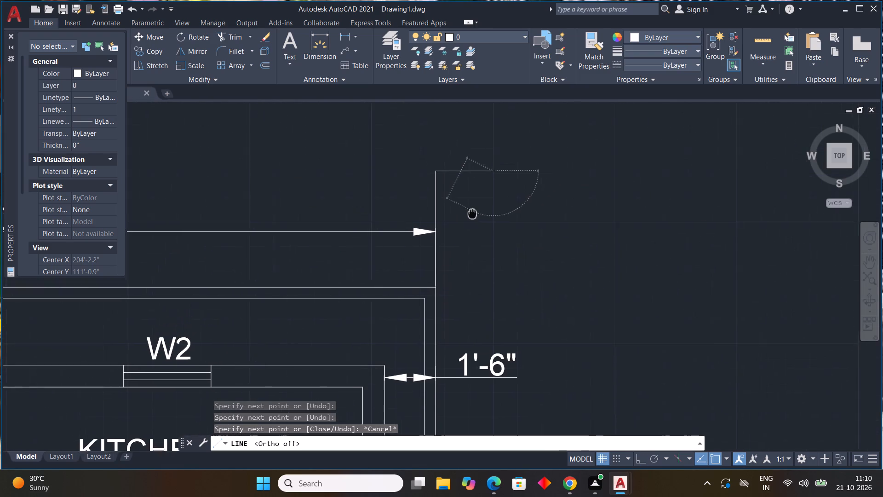
{"action": "middle_click_drag", "start_coordinate": [471, 214], "coordinate": [465, 221]}
{"action": "left_click", "coordinate": [459, 199]}
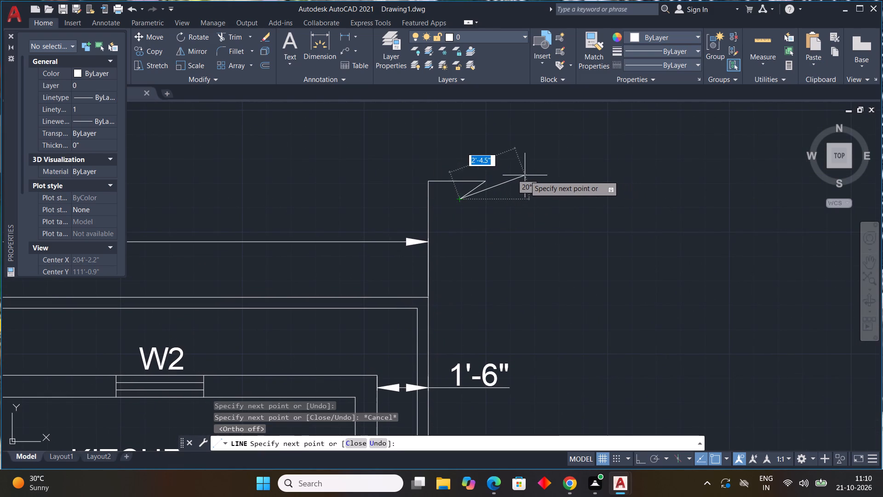
{"action": "left_click", "coordinate": [524, 175]}
{"action": "left_click_drag", "start_coordinate": [508, 190], "coordinate": [514, 188]}
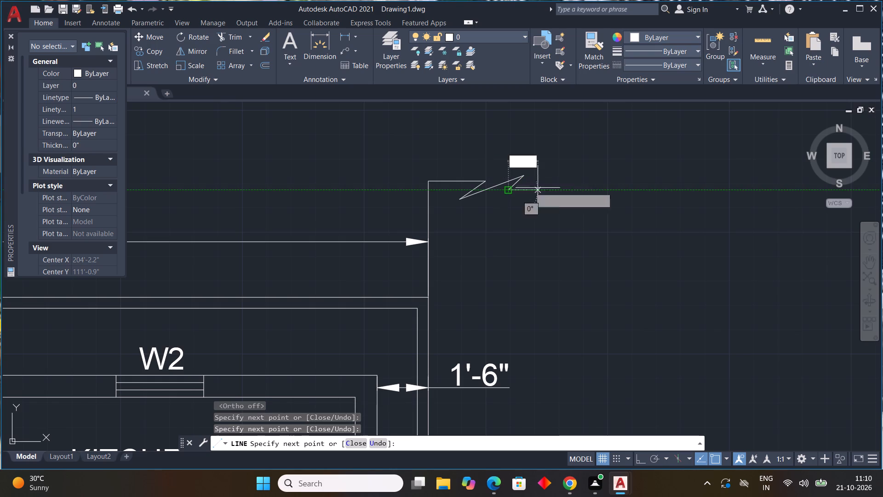
{"action": "left_click", "coordinate": [576, 184]}
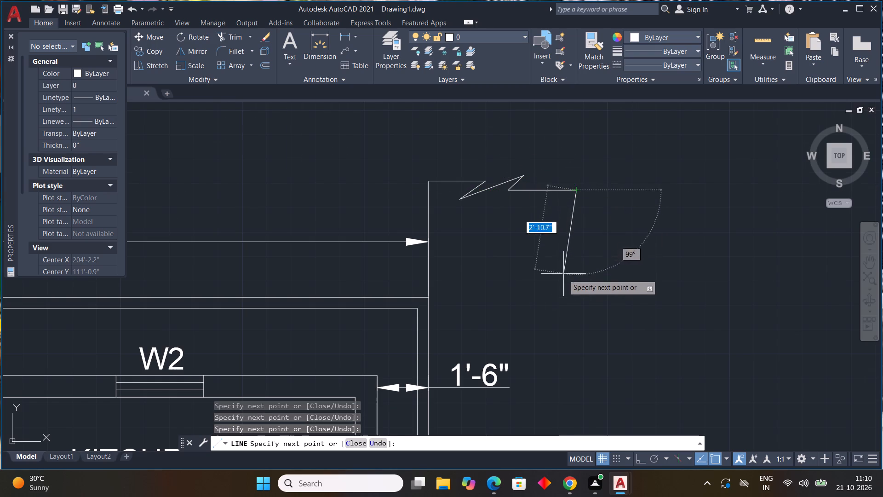
Continue the line straight south with ortho on for about 43'-8", ending level with the plan's south outer wall.
{"action": "scroll", "coordinate": [563, 276], "scroll_direction": "down", "scroll_amount": 3}
{"action": "middle_click_drag", "start_coordinate": [579, 295], "coordinate": [512, 172]}
{"action": "middle_click", "coordinate": [513, 172]}
{"action": "scroll", "coordinate": [502, 307], "scroll_direction": "down", "scroll_amount": 2}
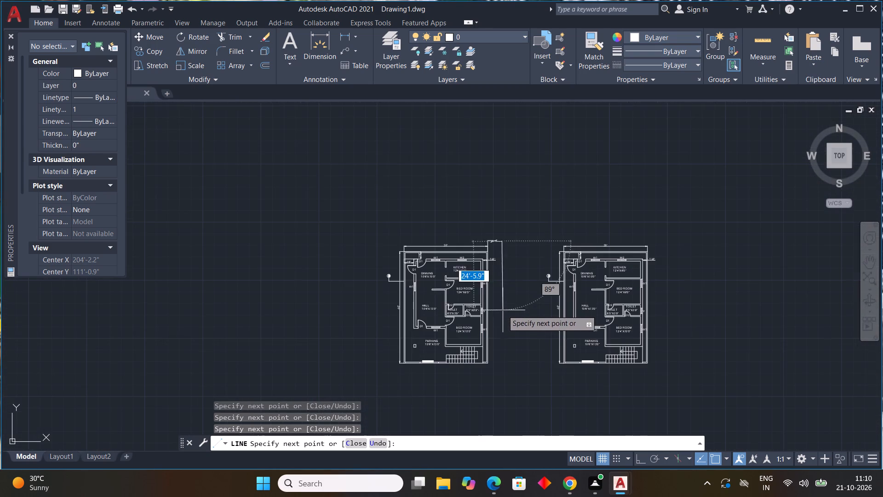
{"action": "key", "text": "F8"}
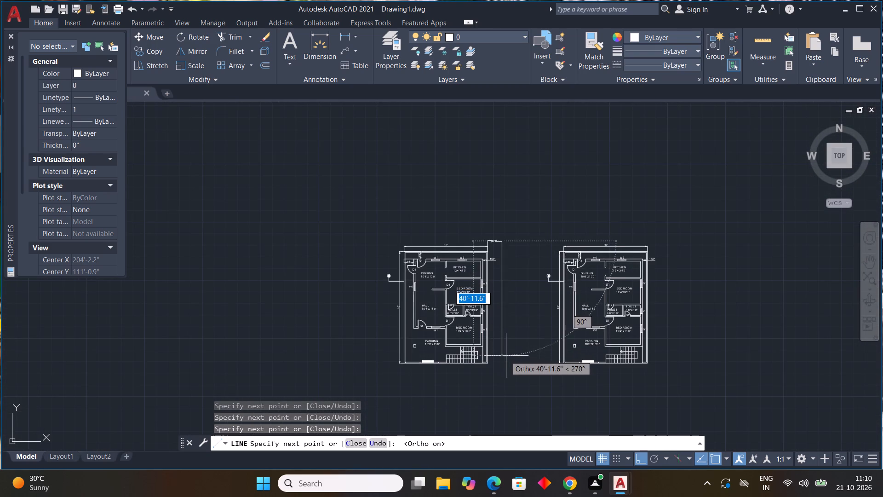
{"action": "middle_click_drag", "start_coordinate": [504, 356], "coordinate": [506, 317]}
{"action": "scroll", "coordinate": [499, 345], "scroll_direction": "up", "scroll_amount": 3}
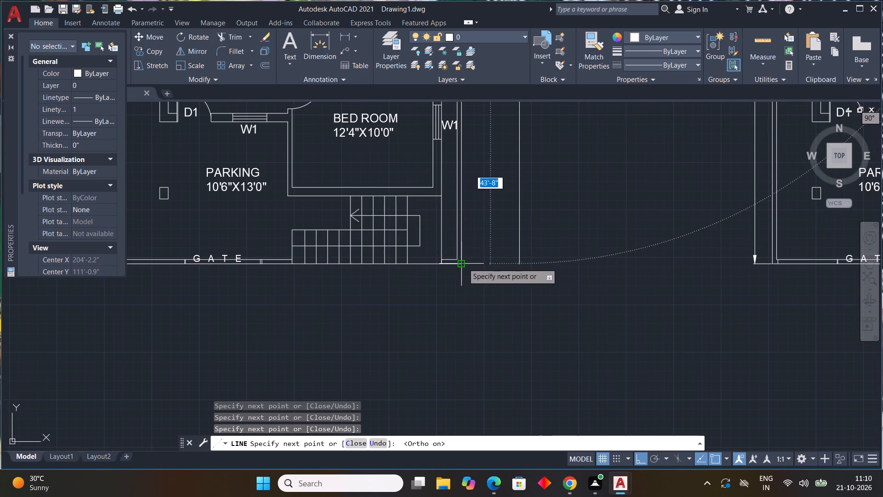
{"action": "left_click", "coordinate": [520, 262]}
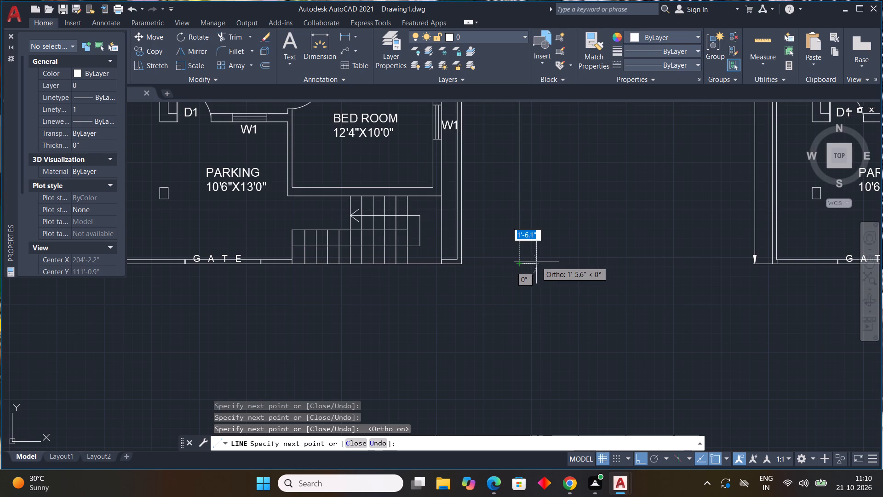
Continue the line with short east and south segments, then a zigzag break with ortho off, ending in a short westward segment.
{"action": "left_click", "coordinate": [546, 260]}
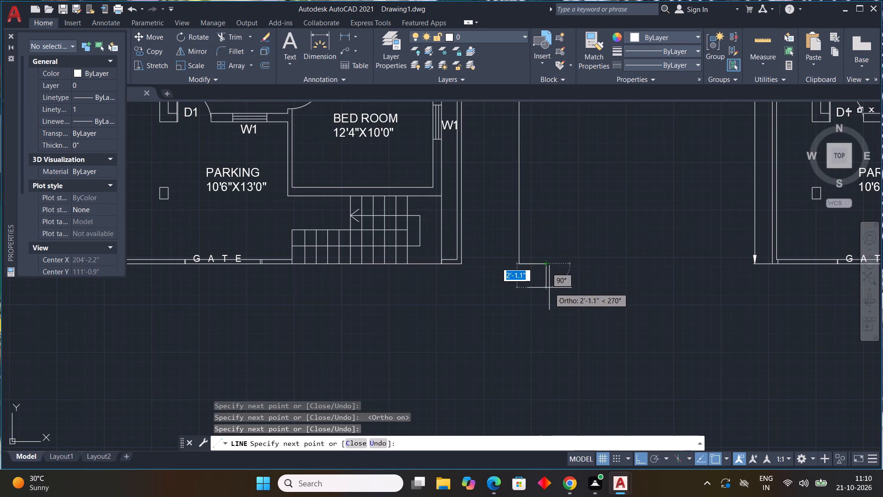
{"action": "left_click", "coordinate": [547, 282]}
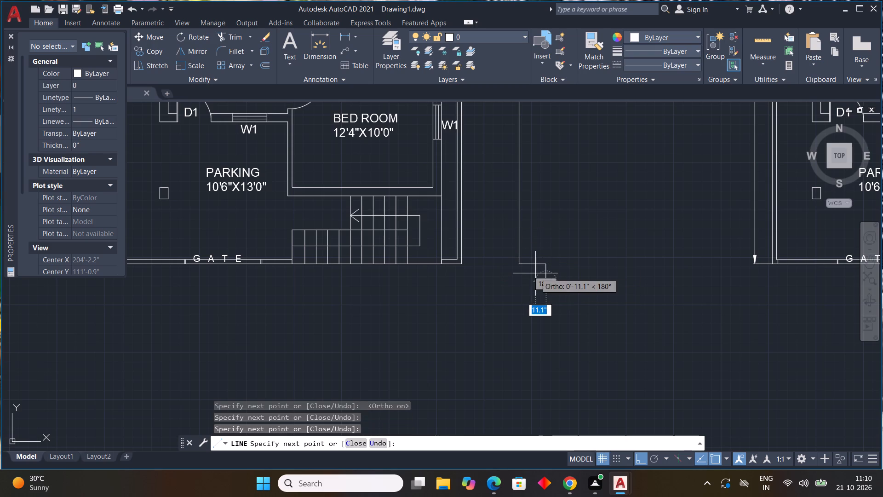
{"action": "key", "text": "F8"}
{"action": "scroll", "coordinate": [536, 267], "scroll_direction": "up", "scroll_amount": 2}
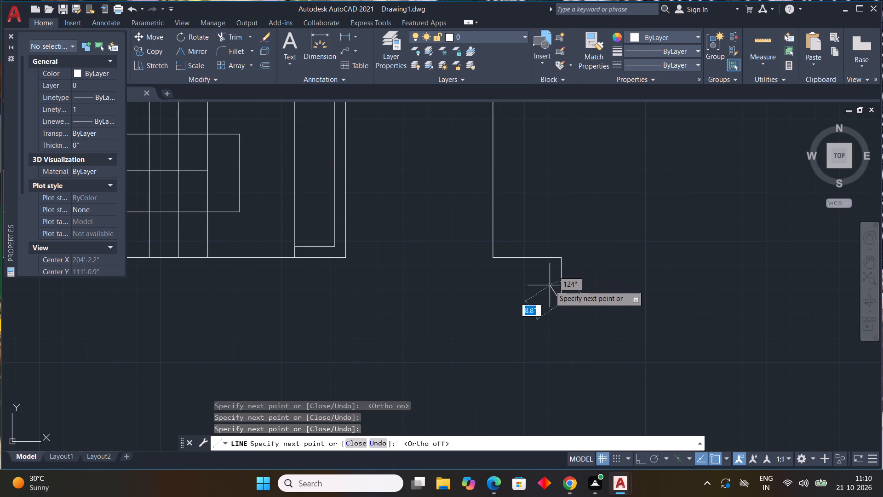
{"action": "left_click", "coordinate": [545, 285]}
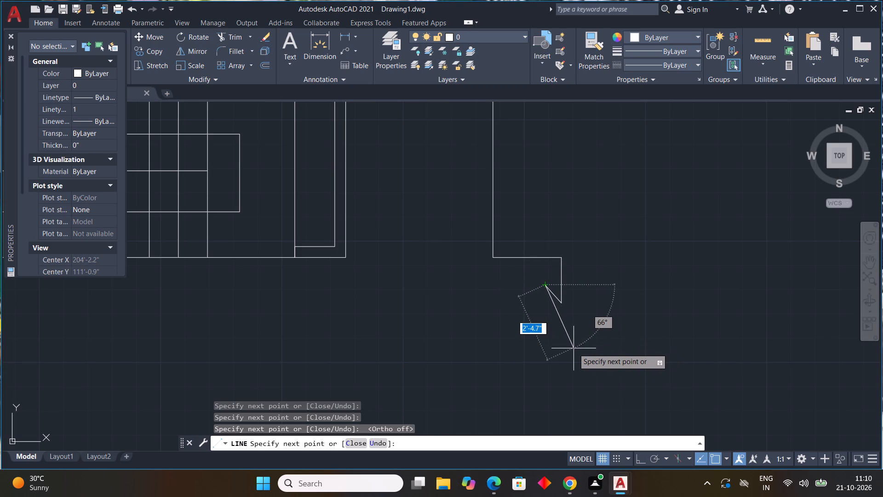
{"action": "left_click", "coordinate": [573, 348]}
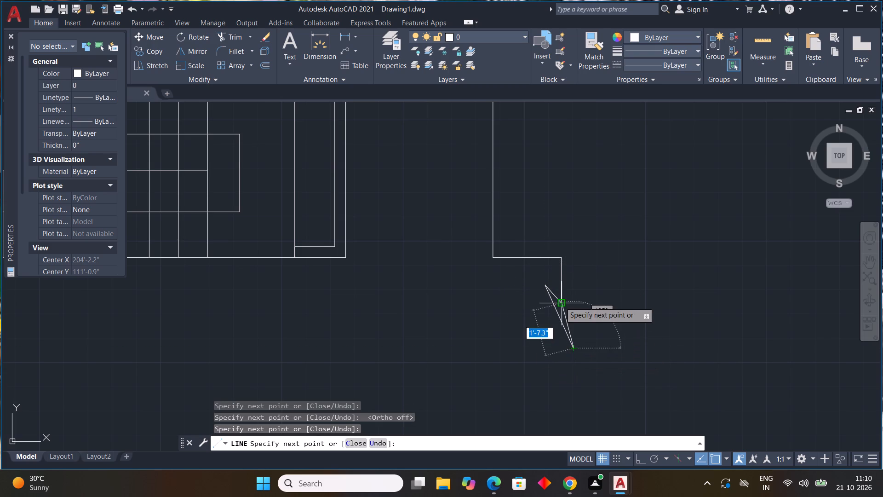
{"action": "left_click", "coordinate": [561, 350]}
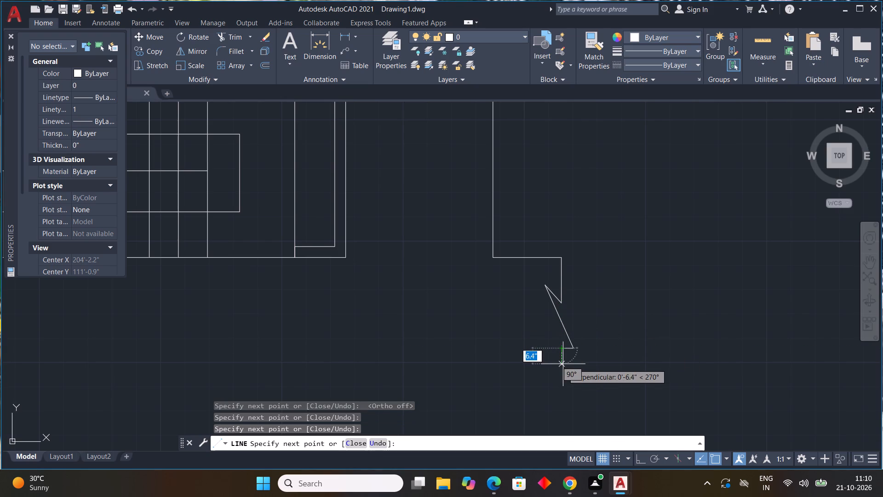
With ortho on, add stepped segments of about 5" south, 7" west, 9" south, 6" west and 5.5" north.
{"action": "middle_click_drag", "start_coordinate": [563, 364], "coordinate": [568, 289]}
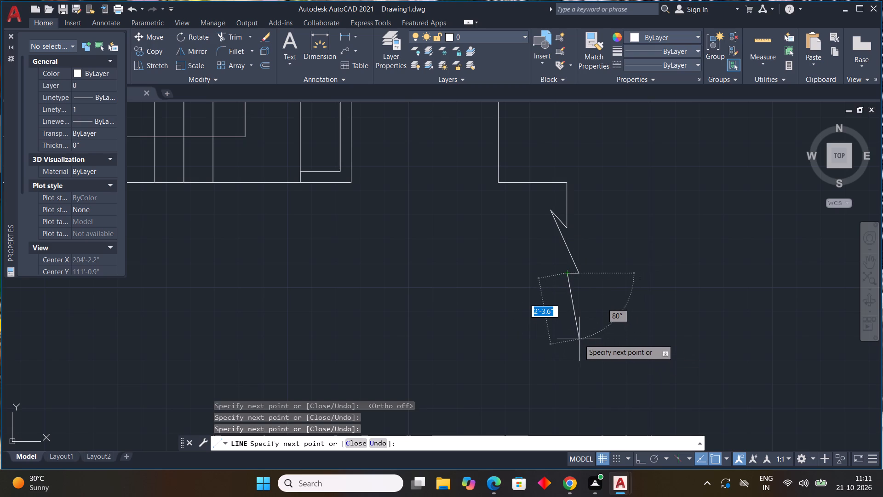
{"action": "key", "text": "F8"}
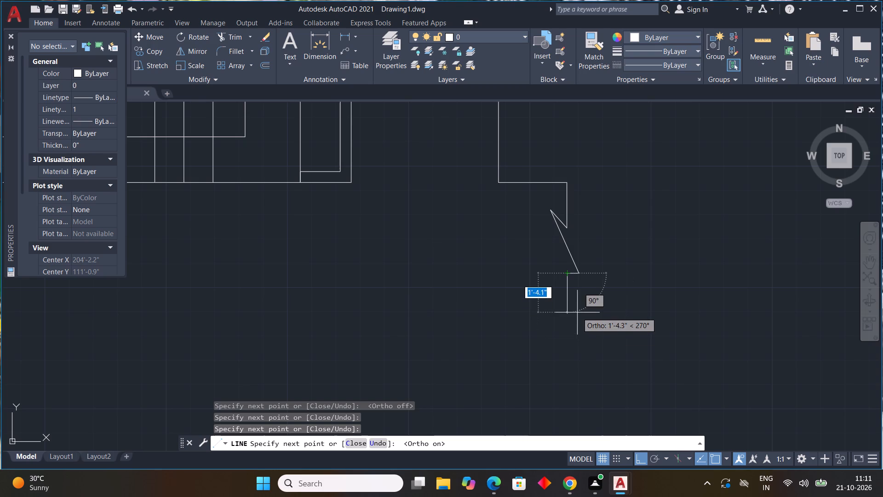
{"action": "scroll", "coordinate": [588, 308], "scroll_direction": "up", "scroll_amount": 2}
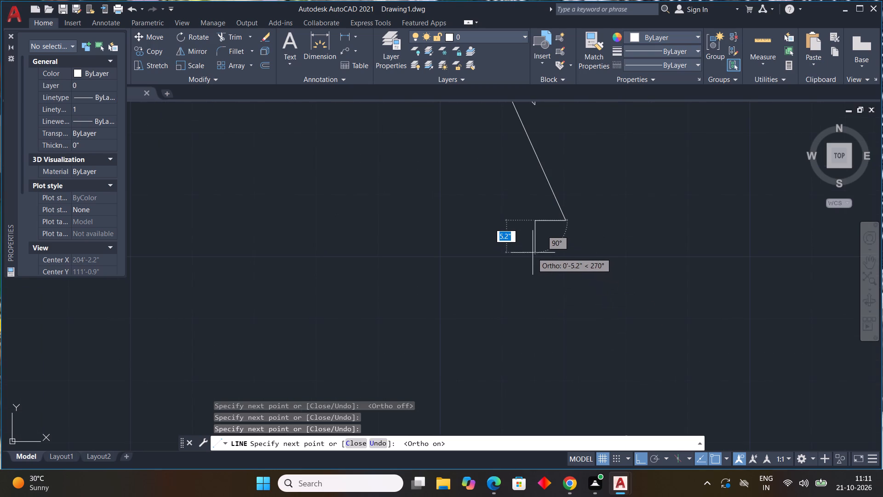
{"action": "left_click", "coordinate": [534, 253]}
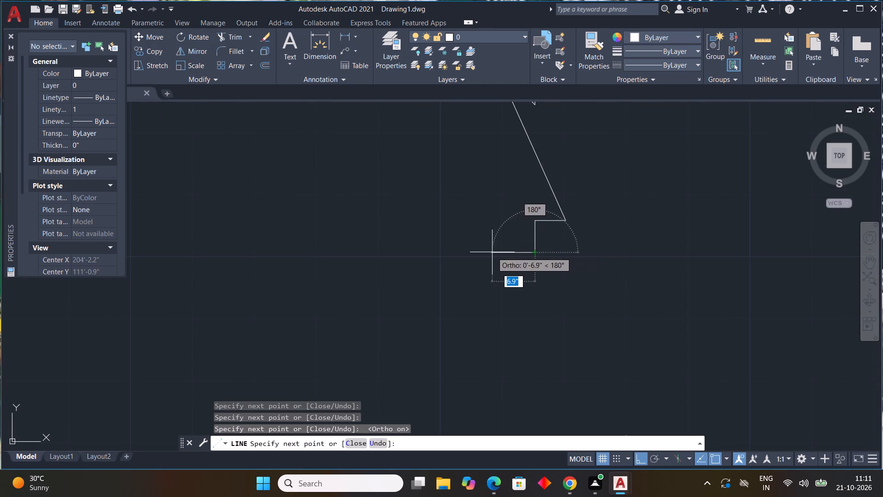
{"action": "left_click", "coordinate": [492, 252]}
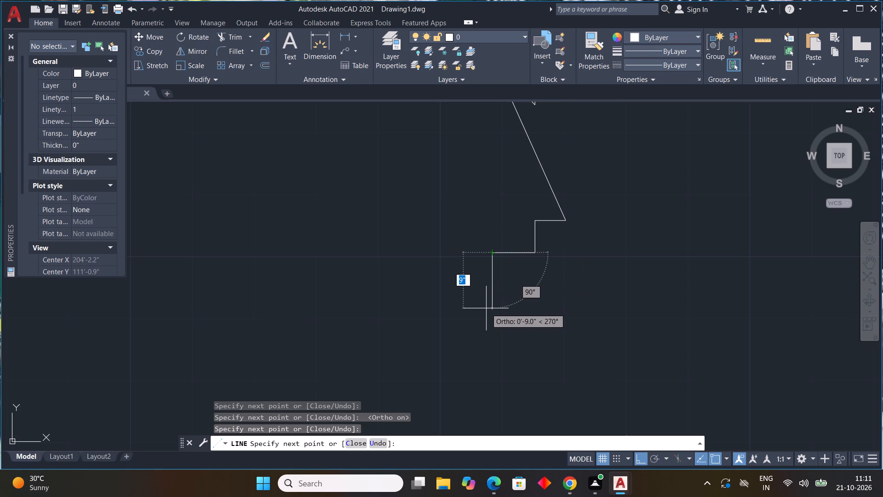
{"action": "left_click", "coordinate": [486, 308]}
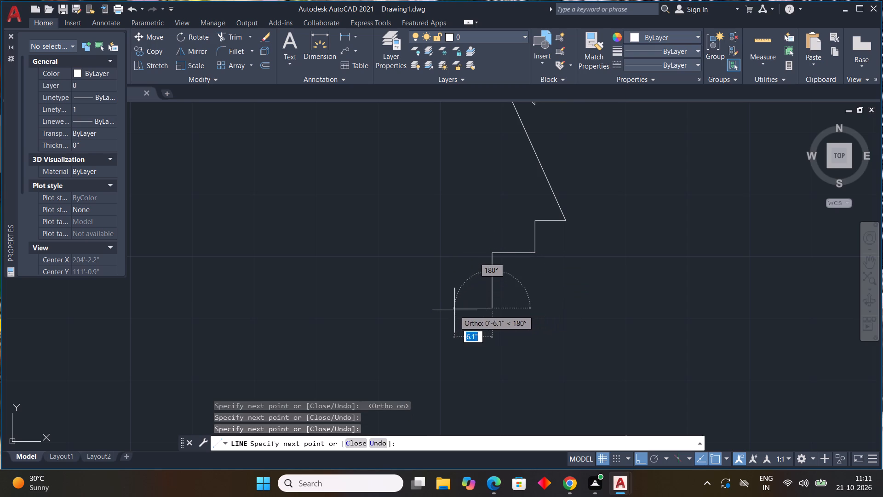
{"action": "left_click", "coordinate": [454, 310]}
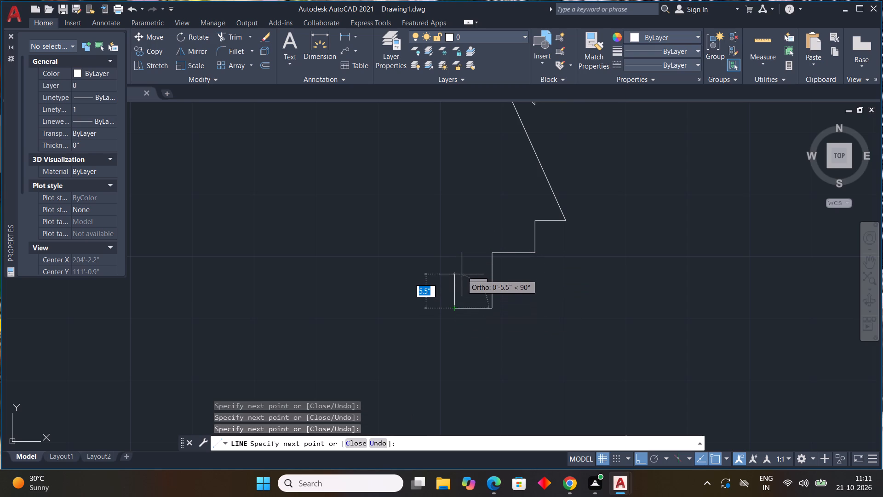
{"action": "left_click", "coordinate": [462, 274]}
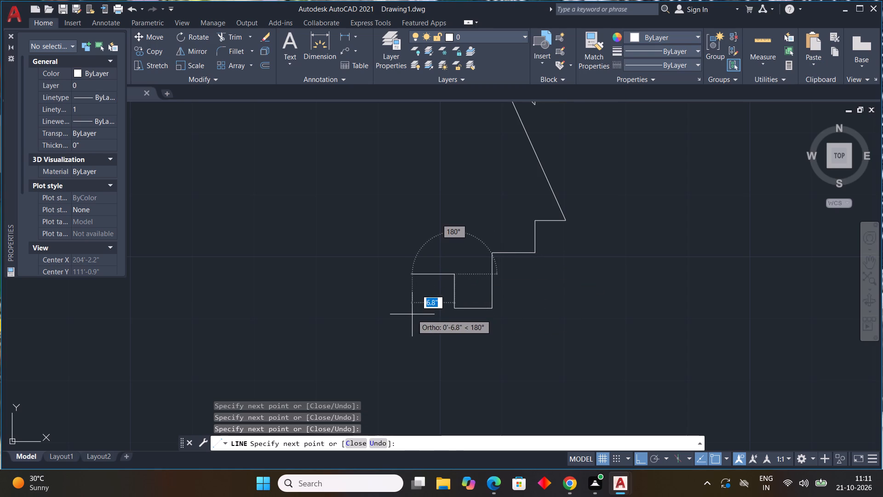
With ortho off, add a southwest diagonal of about 1'-9", then short segments north about 6", west, and north about 6".
{"action": "key", "text": "F8"}
{"action": "scroll", "coordinate": [394, 323], "scroll_direction": "down", "scroll_amount": 1}
{"action": "middle_click_drag", "start_coordinate": [404, 321], "coordinate": [633, 282]}
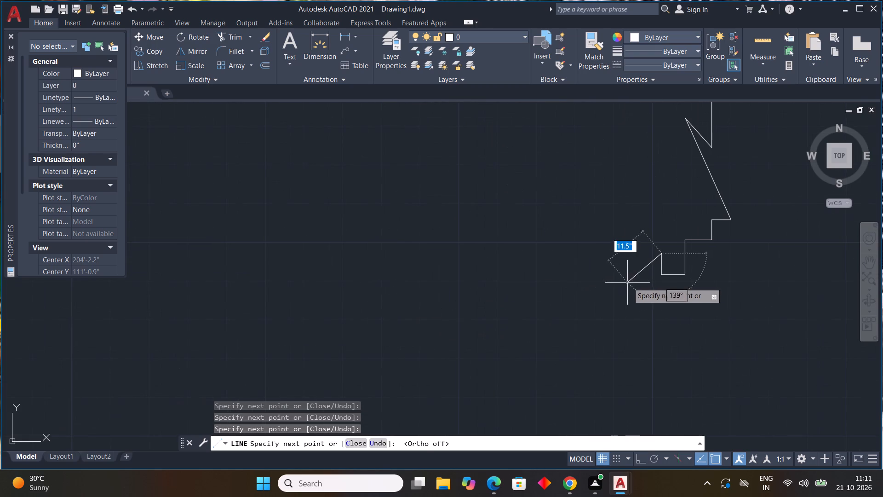
{"action": "left_click", "coordinate": [596, 298]}
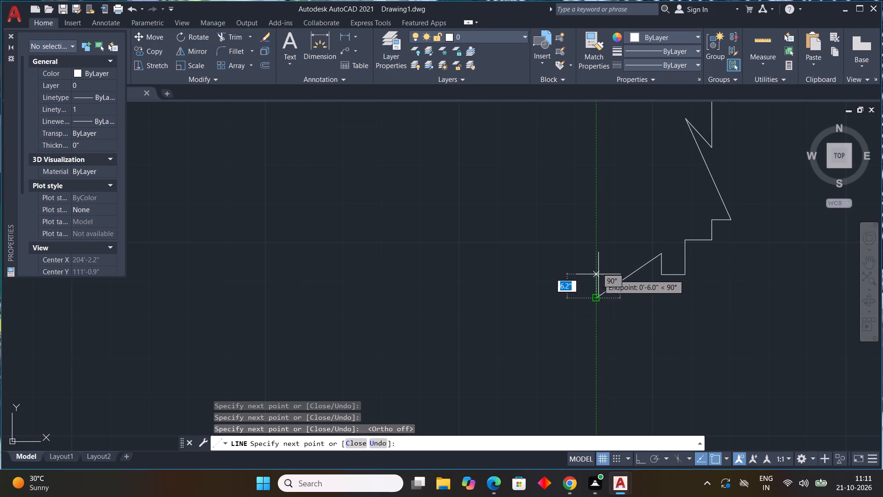
{"action": "left_click", "coordinate": [598, 274]}
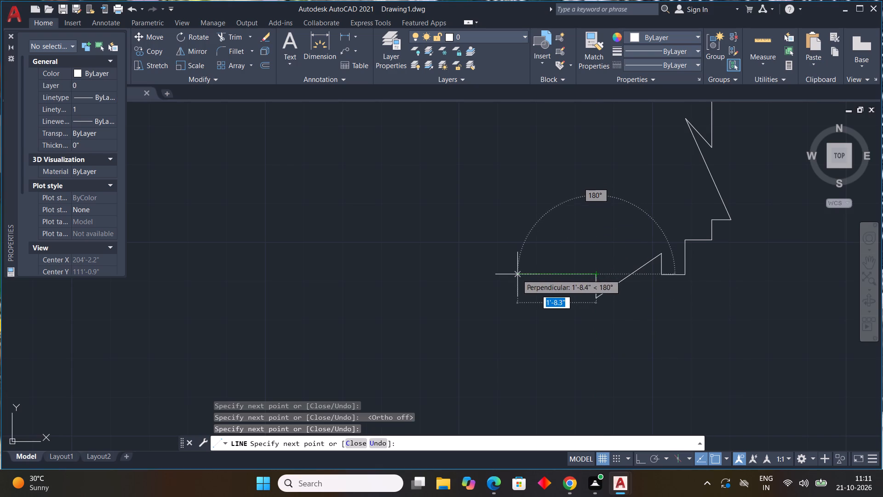
{"action": "left_click", "coordinate": [564, 275]}
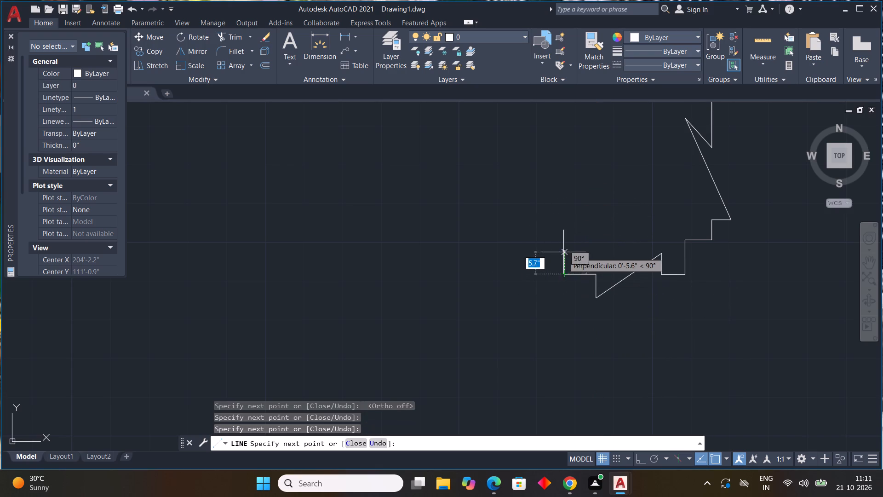
{"action": "left_click", "coordinate": [563, 252]}
With ortho on, run the line straight west for about 35'-5" below the gate, ending between the southwest corner and the 40' dimension line.
{"action": "middle_click_drag", "start_coordinate": [529, 254], "coordinate": [669, 280]}
{"action": "scroll", "coordinate": [532, 254], "scroll_direction": "down", "scroll_amount": 1}
{"action": "scroll", "coordinate": [450, 279], "scroll_direction": "down", "scroll_amount": 1}
{"action": "middle_click_drag", "start_coordinate": [455, 280], "coordinate": [490, 280]}
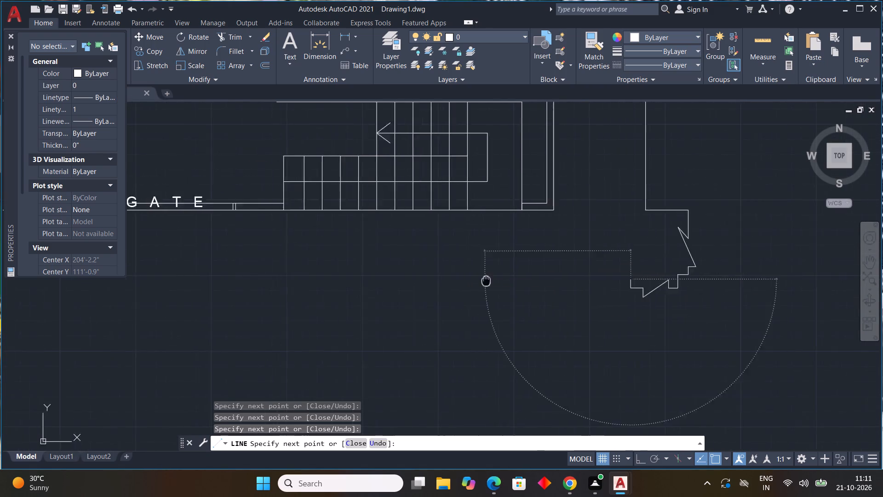
{"action": "middle_click_drag", "start_coordinate": [490, 280], "coordinate": [684, 279]}
{"action": "scroll", "coordinate": [558, 277], "scroll_direction": "down", "scroll_amount": 2}
{"action": "middle_click_drag", "start_coordinate": [458, 278], "coordinate": [580, 280]}
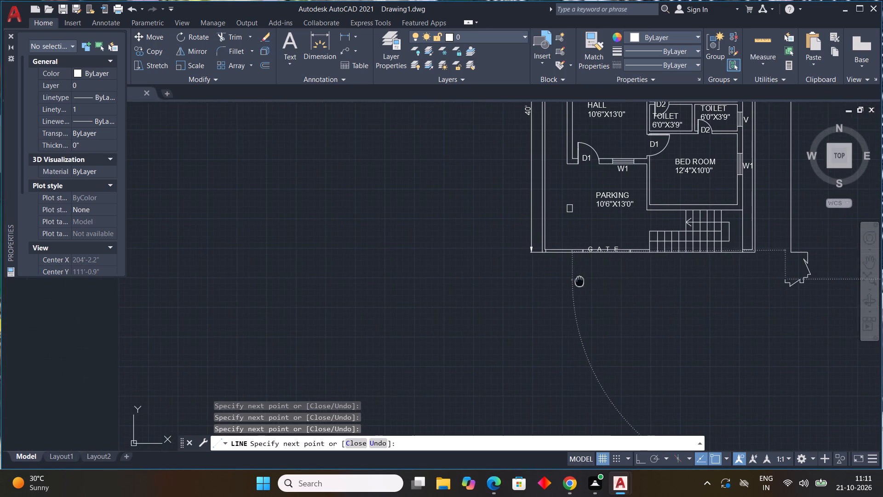
{"action": "middle_click_drag", "start_coordinate": [580, 280], "coordinate": [580, 280]}
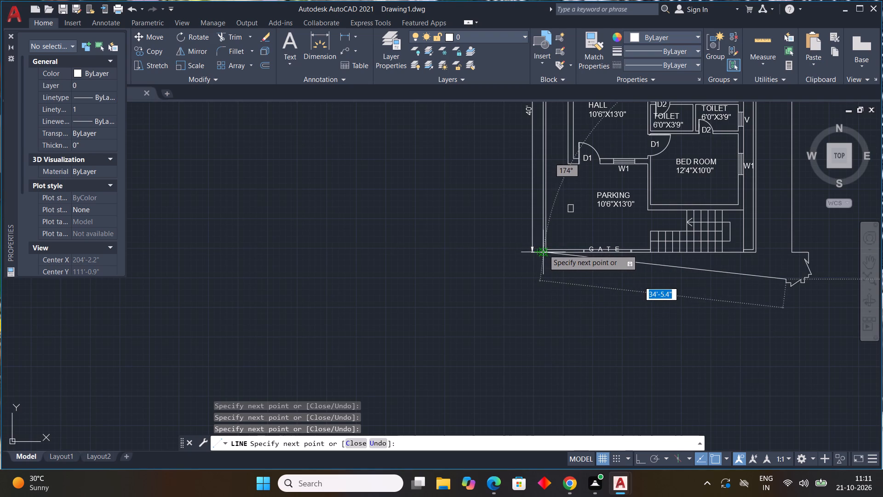
{"action": "scroll", "coordinate": [545, 250], "scroll_direction": "up", "scroll_amount": 2}
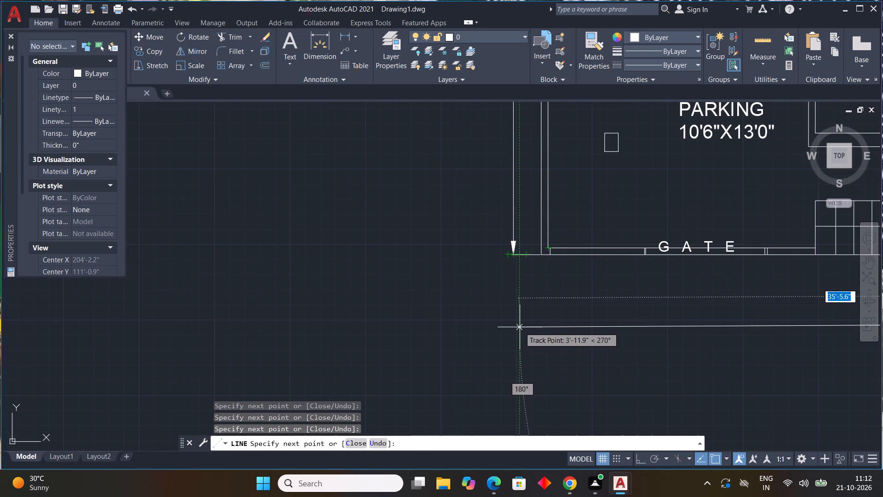
{"action": "key", "text": "F8"}
{"action": "left_click", "coordinate": [520, 327]}
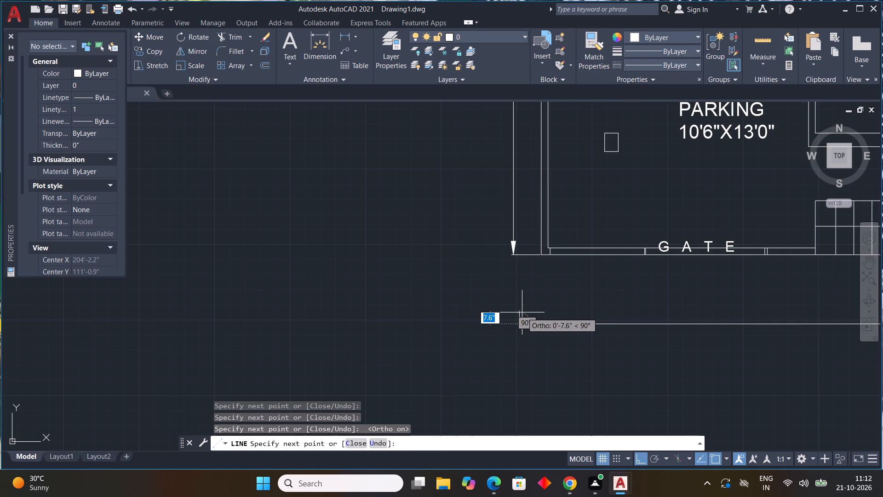
Start the southwest corner's break symbol with short segments about 8" north and east, and turn ortho off for its zigzag.
{"action": "scroll", "coordinate": [522, 312], "scroll_direction": "up", "scroll_amount": 1}
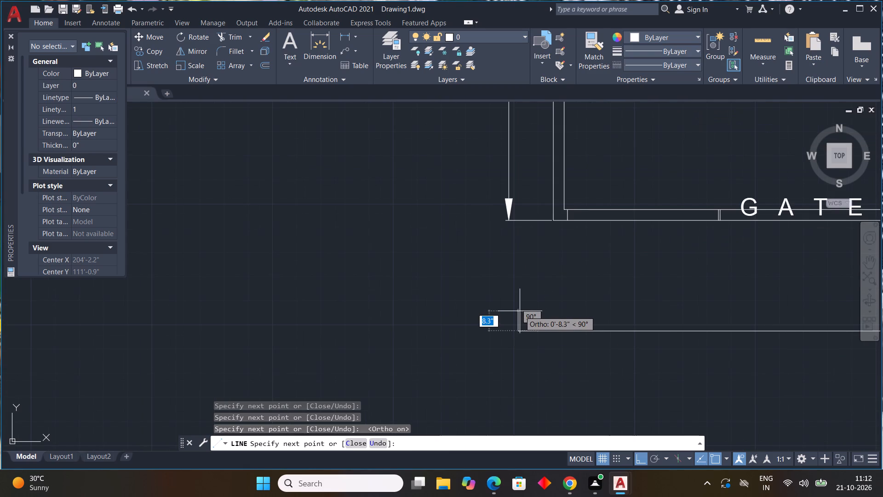
{"action": "left_click", "coordinate": [520, 311]}
{"action": "left_click", "coordinate": [528, 309]}
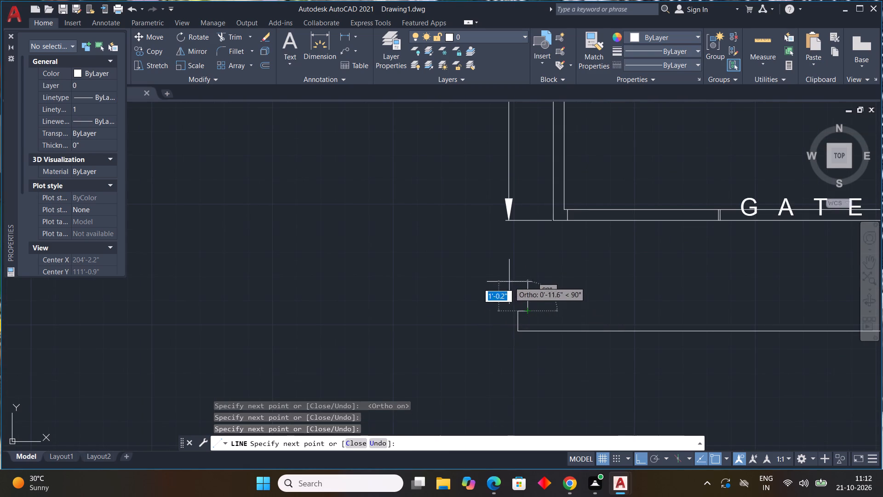
{"action": "key", "text": "F8"}
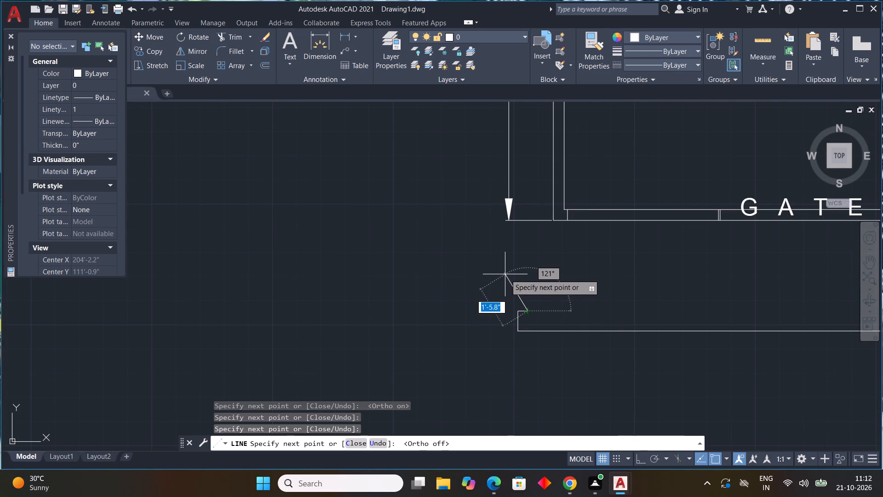
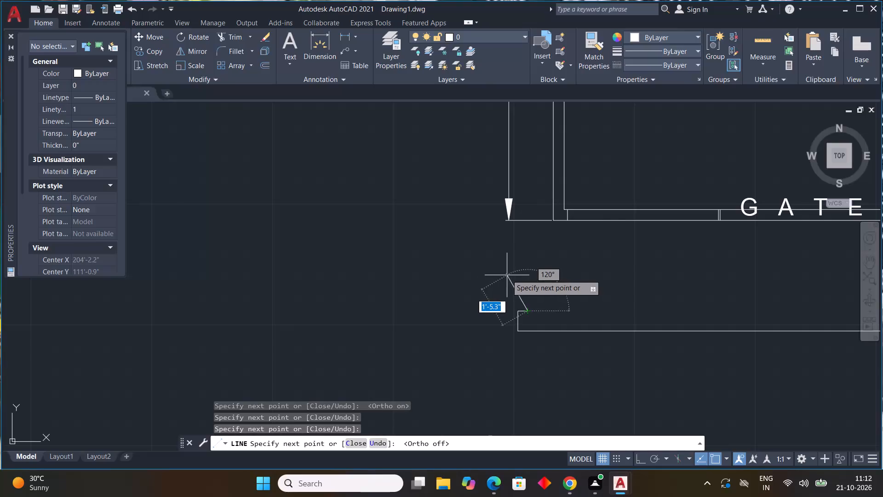
Finish the break line at the front road's west end with a diagonal about 1'-5", a 5.3" return and a vertical up to the plot line.
{"action": "left_click", "coordinate": [505, 274]}
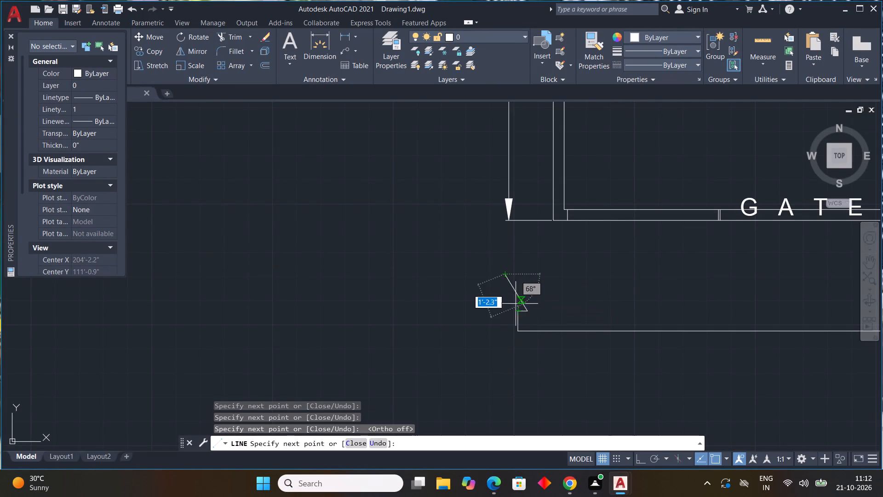
{"action": "left_click", "coordinate": [517, 274]}
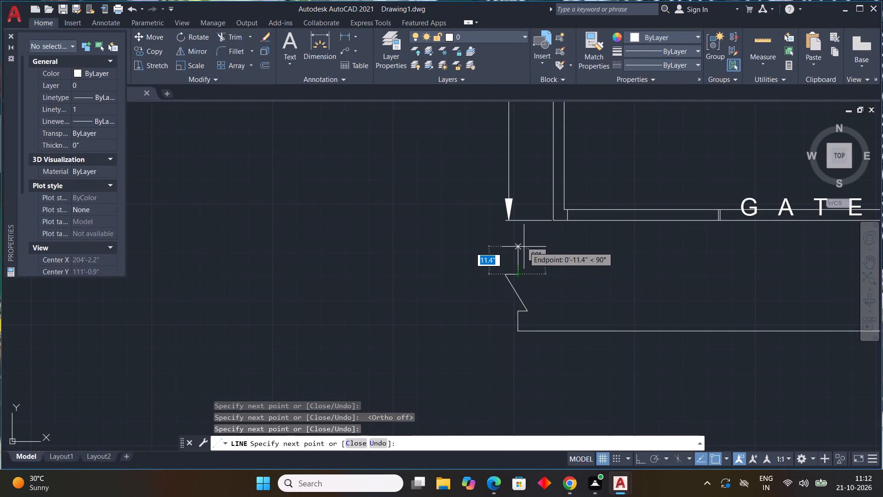
{"action": "left_click_drag", "start_coordinate": [518, 221], "coordinate": [523, 222]}
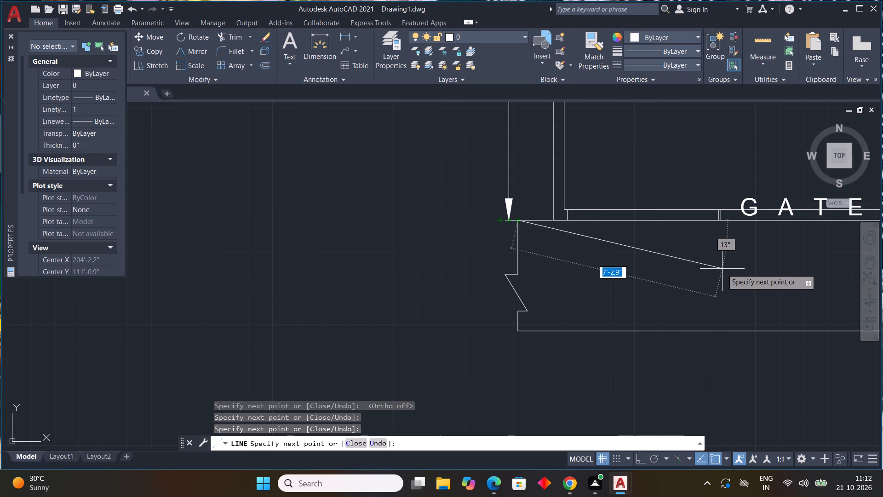
{"action": "key", "text": "Escape"}
Add multiline text reading 25'0" W I D E in the road strip below the gate of the first floor plan.
{"action": "scroll", "coordinate": [701, 294], "scroll_direction": "down", "scroll_amount": 2}
{"action": "scroll", "coordinate": [751, 352], "scroll_direction": "down", "scroll_amount": 3}
{"action": "middle_click_drag", "start_coordinate": [750, 364], "coordinate": [690, 373]}
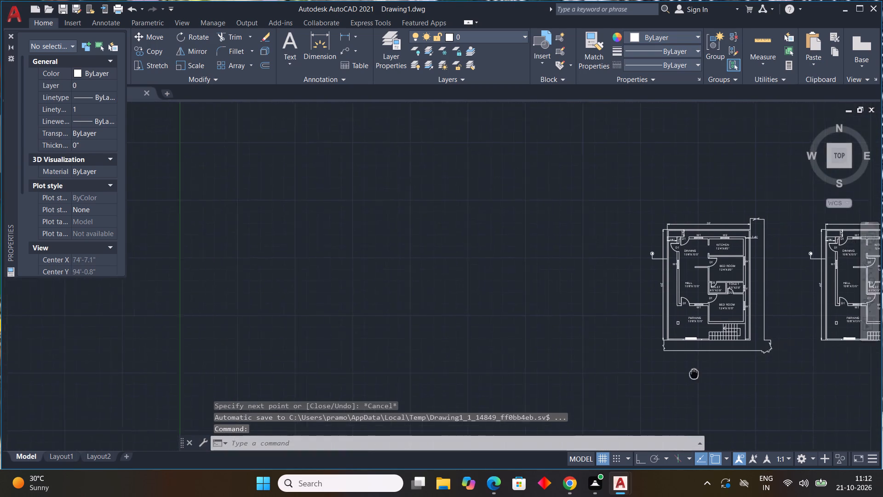
{"action": "middle_click_drag", "start_coordinate": [690, 373], "coordinate": [609, 385]}
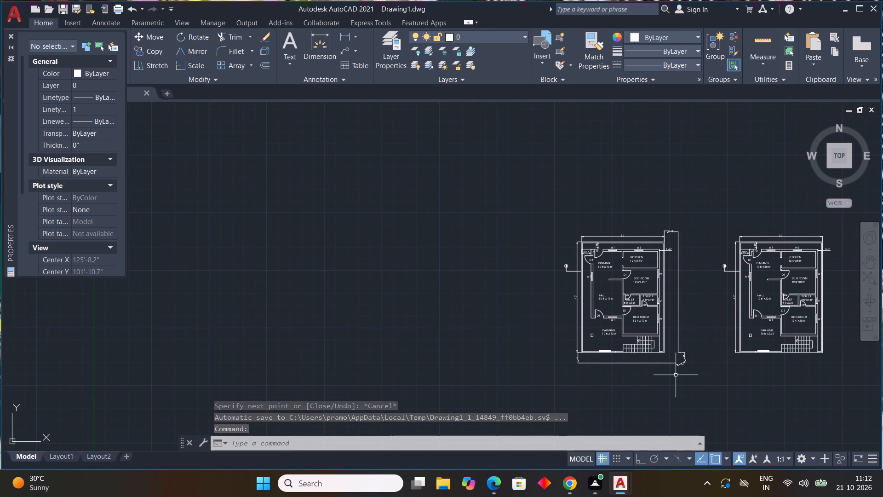
{"action": "scroll", "coordinate": [676, 375], "scroll_direction": "up", "scroll_amount": 1}
{"action": "middle_click_drag", "start_coordinate": [649, 358], "coordinate": [607, 350]}
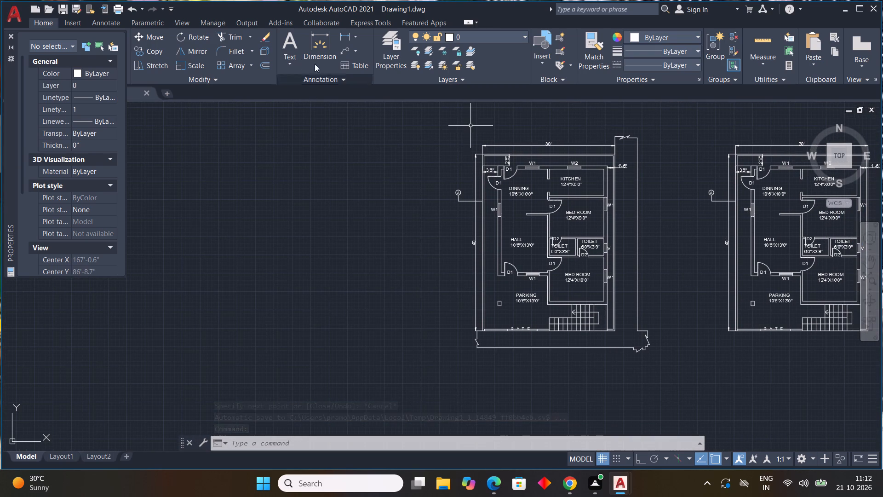
{"action": "left_click", "coordinate": [292, 45]}
{"action": "scroll", "coordinate": [594, 294], "scroll_direction": "up", "scroll_amount": 3}
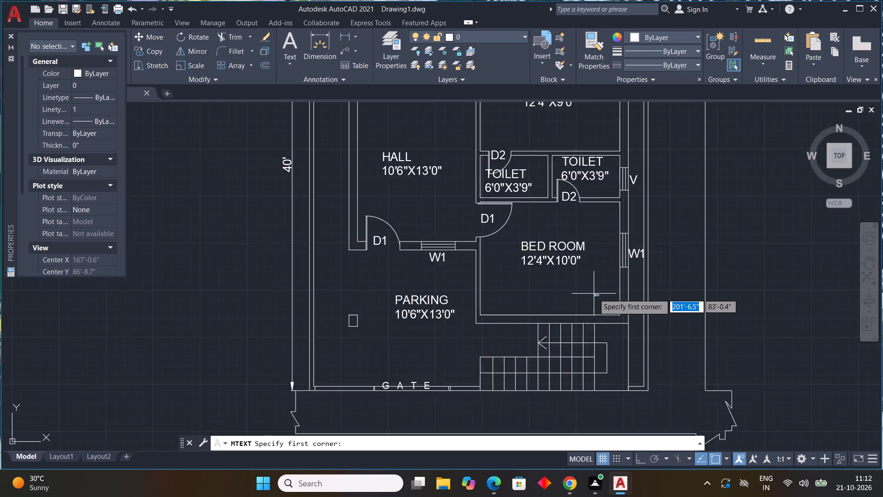
{"action": "middle_click_drag", "start_coordinate": [585, 287], "coordinate": [651, 133]}
{"action": "scroll", "coordinate": [654, 140], "scroll_direction": "down", "scroll_amount": 1}
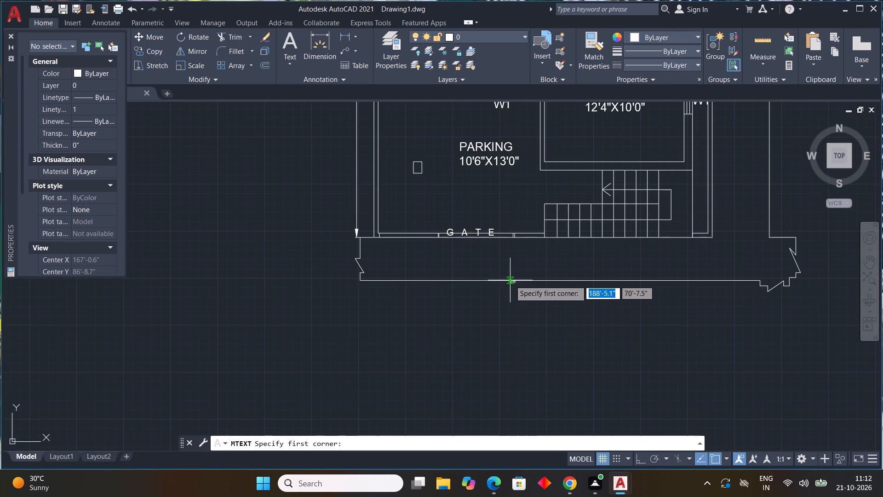
{"action": "scroll", "coordinate": [509, 277], "scroll_direction": "down", "scroll_amount": 2}
{"action": "scroll", "coordinate": [477, 272], "scroll_direction": "up", "scroll_amount": 2}
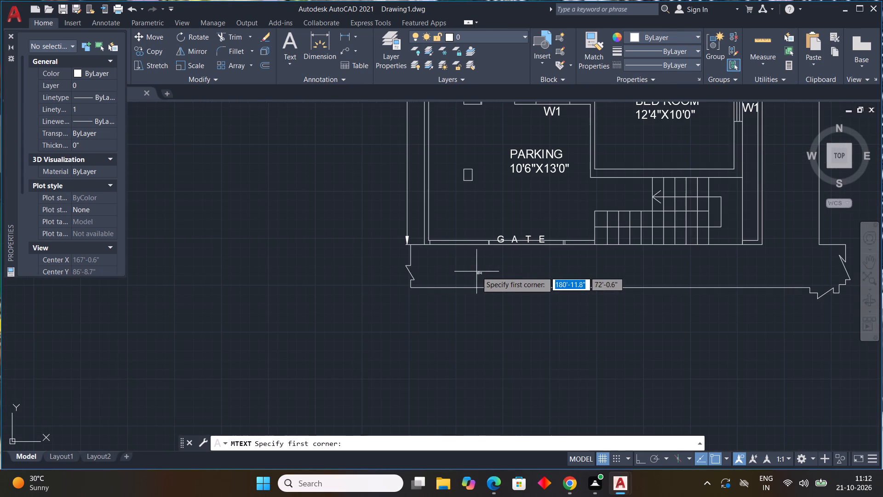
{"action": "left_click", "coordinate": [481, 254]}
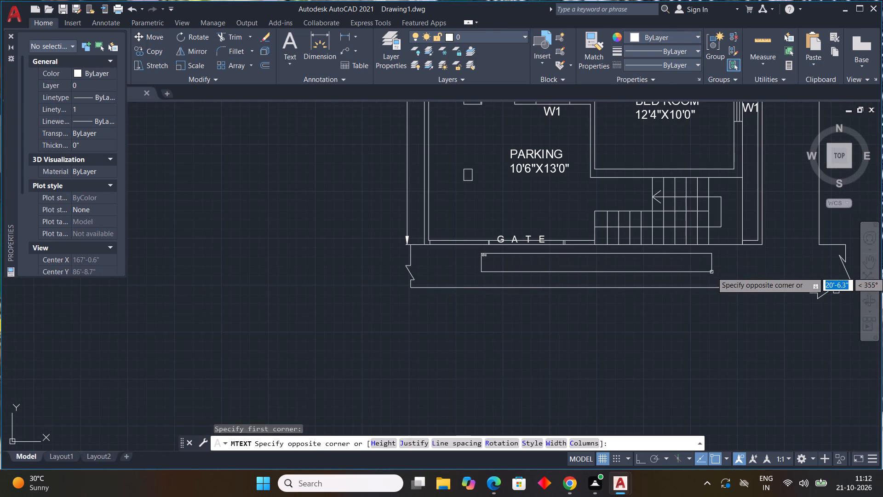
{"action": "left_click", "coordinate": [746, 278]}
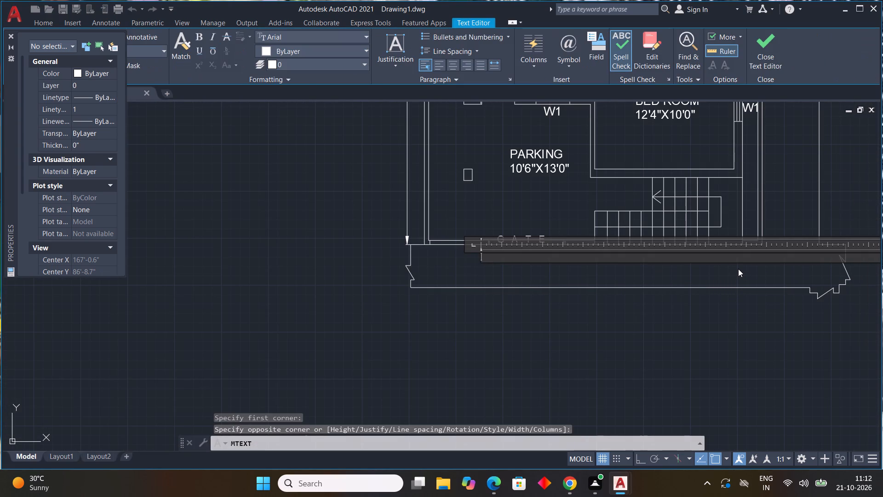
{"action": "type", "text": "25'0\""}
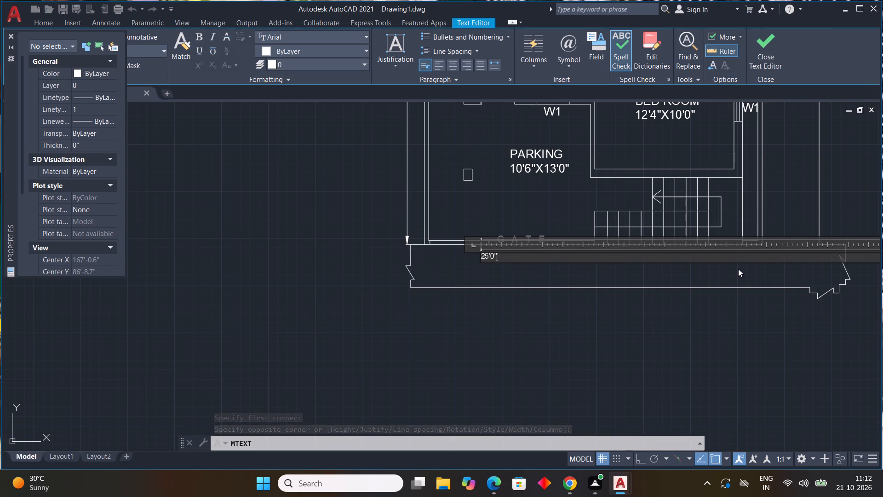
{"action": "key", "text": "space"}
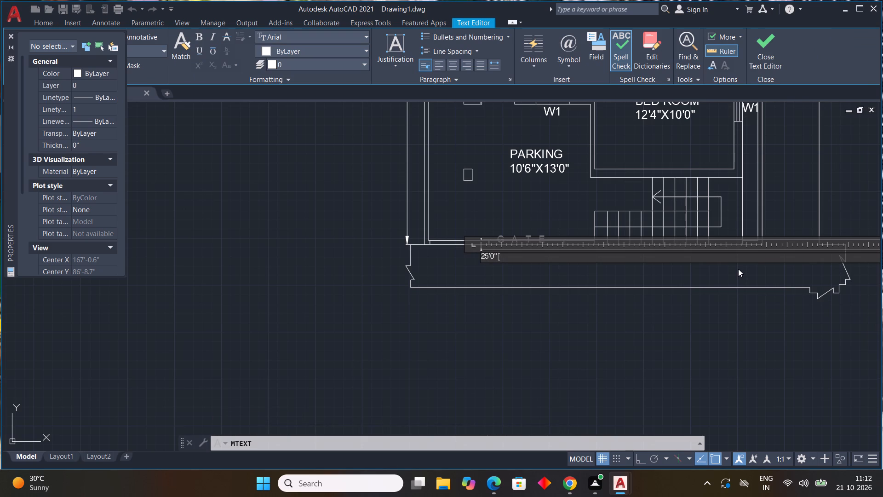
{"action": "type", "text": "W"}
{"action": "key", "text": "space"}
{"action": "type", "text": "I D"}
{"action": "key", "text": "space"}
{"action": "key", "text": "space"}
{"action": "key", "text": "e"}
Widen the gaps between the letters W, I and D in the road label to even out the spacing.
{"action": "left_click", "coordinate": [509, 252]}
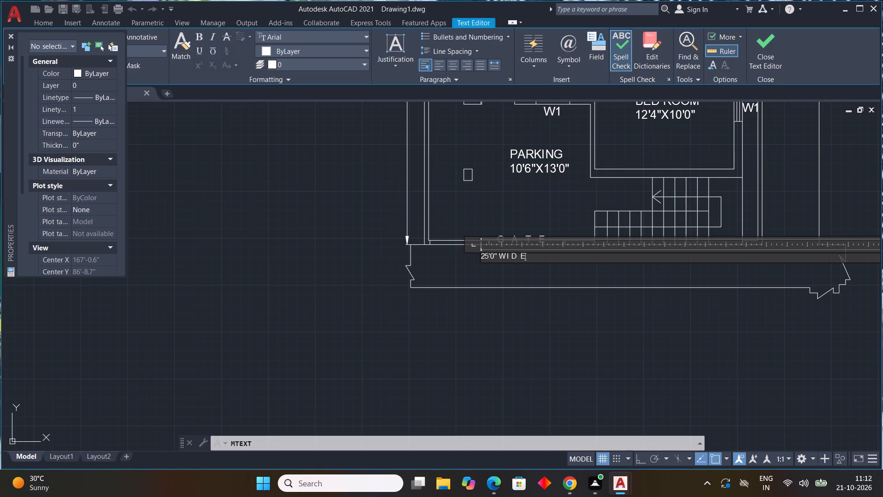
{"action": "left_click", "coordinate": [510, 257]}
{"action": "key", "text": "space"}
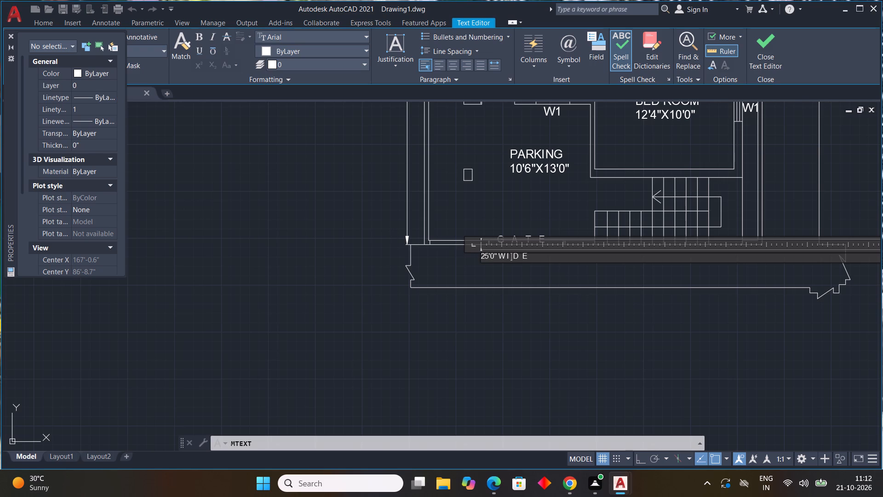
{"action": "left_click", "coordinate": [504, 256]}
{"action": "key", "text": "space"}
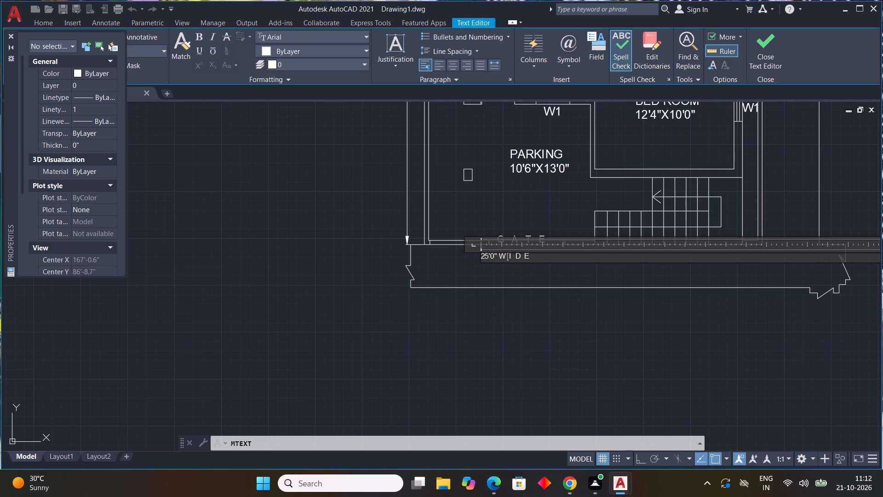
Append the widely spaced word R O A D to the road label and finish the text.
{"action": "left_click", "coordinate": [569, 258]}
{"action": "key", "text": "space"}
{"action": "key", "text": "space"}
{"action": "key", "text": "space"}
{"action": "key", "text": "space"}
{"action": "type", "text": "R O A"}
{"action": "key", "text": "d"}
{"action": "key", "text": "BackSpace"}
{"action": "key", "text": "space"}
{"action": "key", "text": "space"}
{"action": "key", "text": "d"}
{"action": "left_click", "coordinate": [585, 269]}
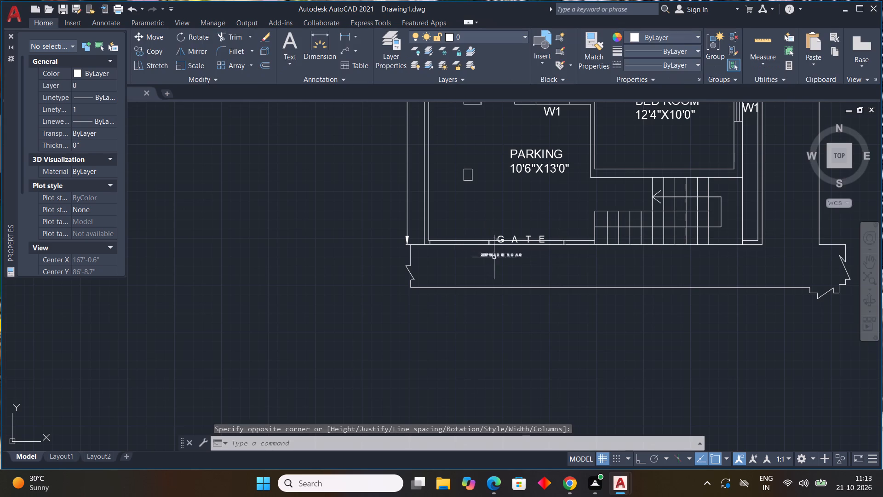
Set the road label's text height to 1'.
{"action": "left_click", "coordinate": [493, 255]}
{"action": "scroll", "coordinate": [55, 186], "scroll_direction": "down", "scroll_amount": 1}
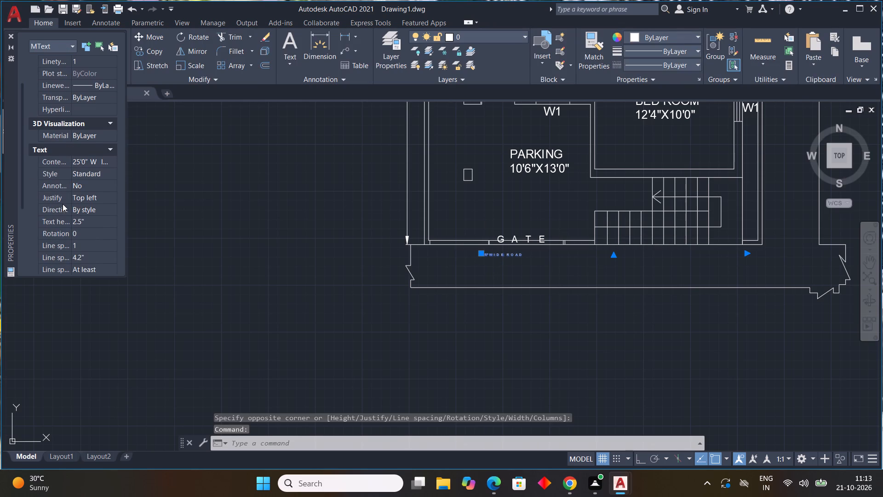
{"action": "left_click", "coordinate": [82, 222]}
{"action": "left_click_drag", "start_coordinate": [93, 220], "coordinate": [0, 193]}
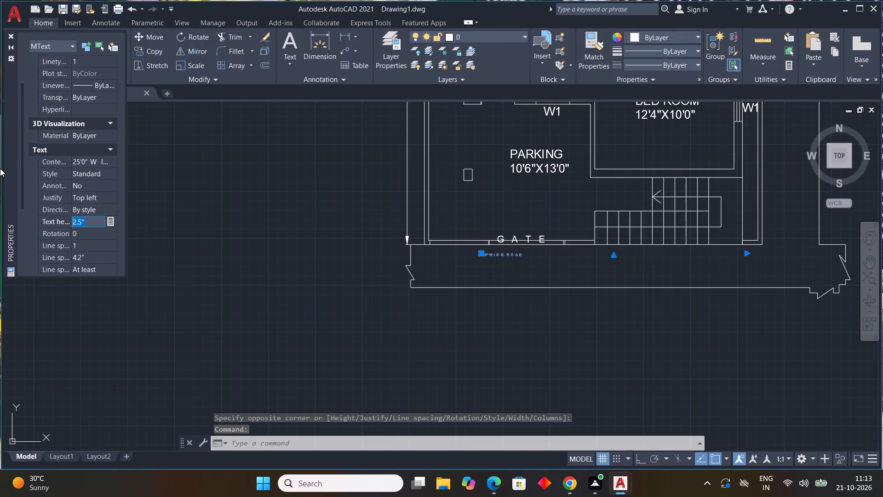
{"action": "key", "text": "1"}
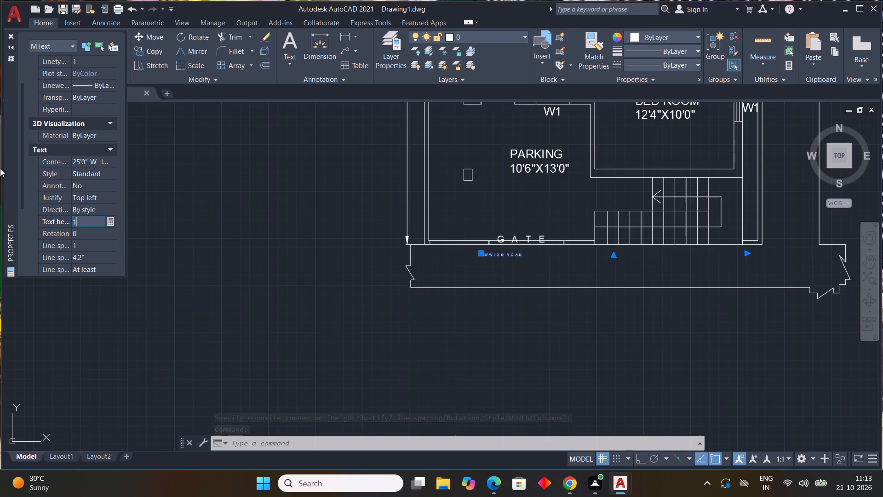
{"action": "key", "text": "apostrophe"}
{"action": "key", "text": "Return"}
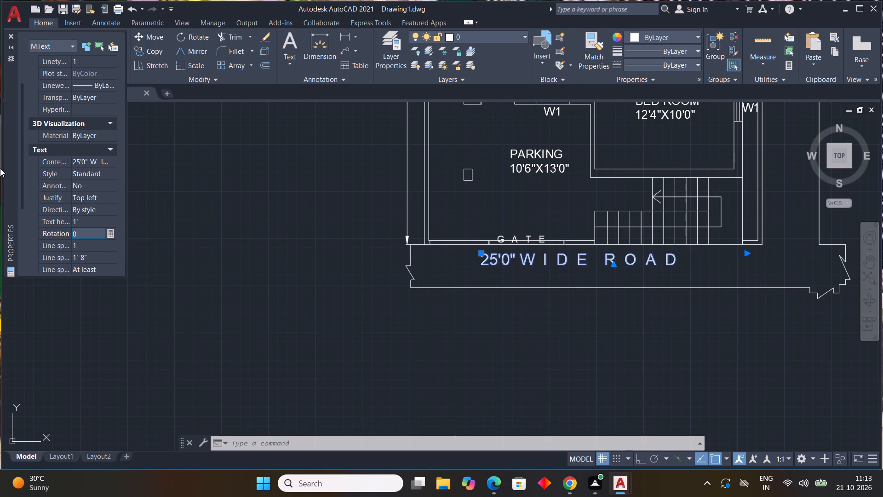
{"action": "key", "text": "Escape"}
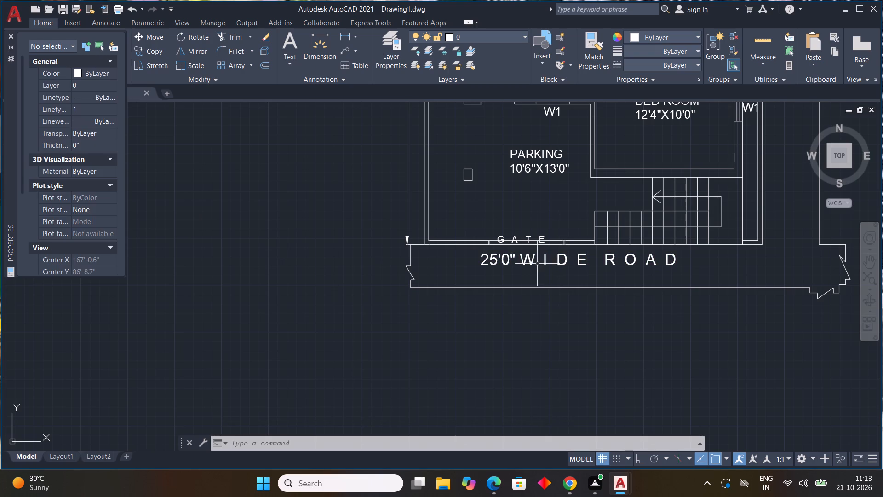
Move the road label slightly down so it sits midway between the two lines of the front road.
{"action": "left_click", "coordinate": [532, 255]}
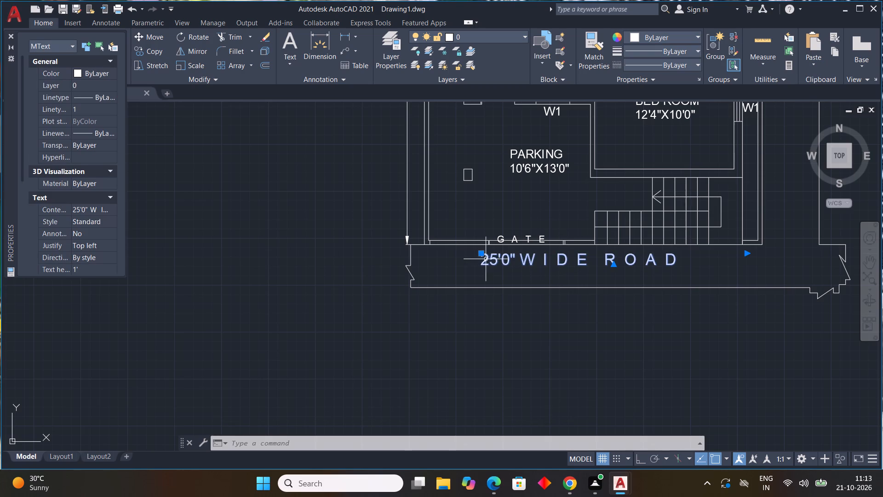
{"action": "left_click_drag", "start_coordinate": [483, 254], "coordinate": [493, 260]}
{"action": "left_click", "coordinate": [486, 261]}
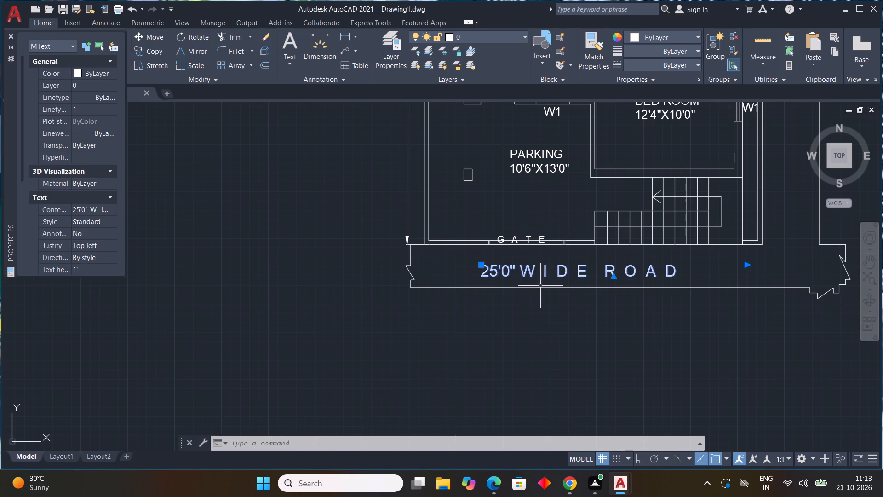
{"action": "key", "text": "Escape"}
Copy the 25'0" WIDE ROAD label to about 4'-3" away in the empty space below the front road.
{"action": "left_click", "coordinate": [548, 269]}
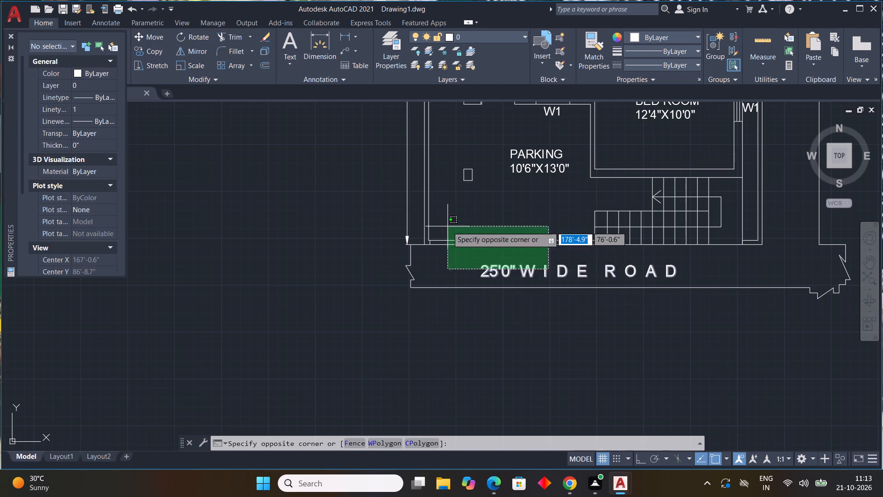
{"action": "key", "text": "Escape"}
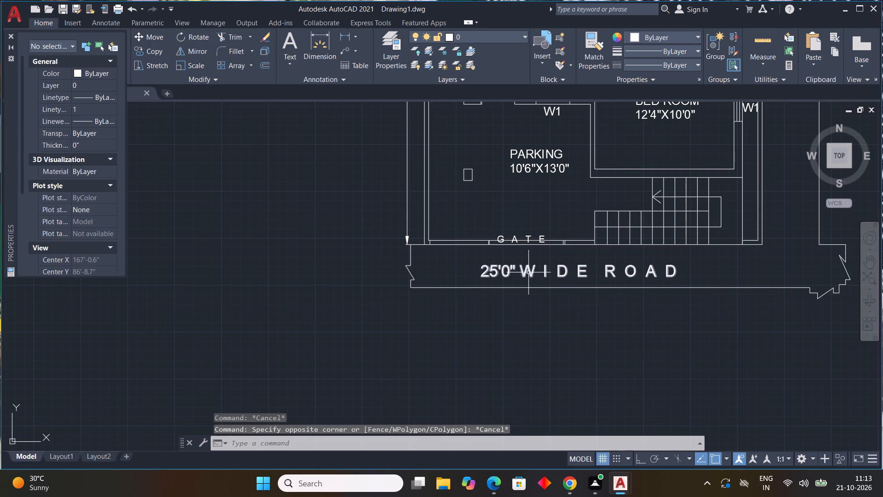
{"action": "left_click", "coordinate": [529, 273]}
{"action": "key", "text": "c"}
{"action": "type", "text": "O"}
{"action": "key", "text": "space"}
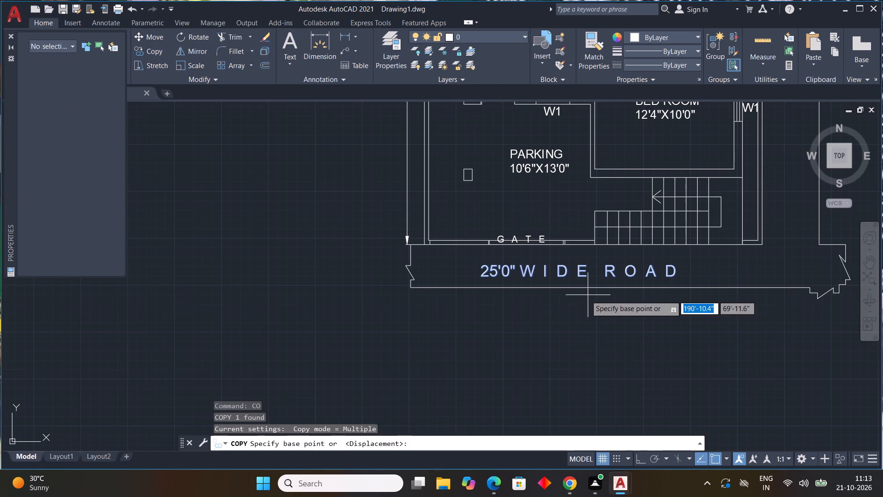
{"action": "left_click", "coordinate": [489, 275]}
{"action": "left_click", "coordinate": [489, 324]}
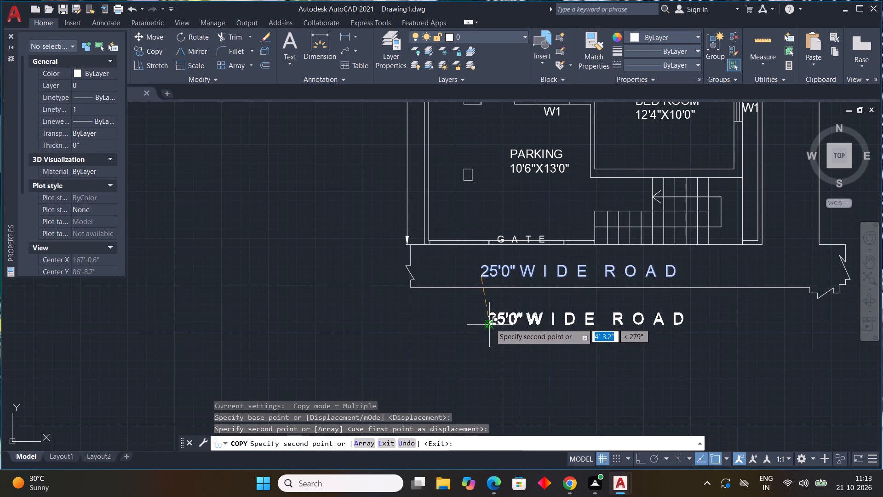
Place another copy of the 25'0" WIDE ROAD label in the empty area west of the first plan.
{"action": "scroll", "coordinate": [555, 395], "scroll_direction": "down", "scroll_amount": 2}
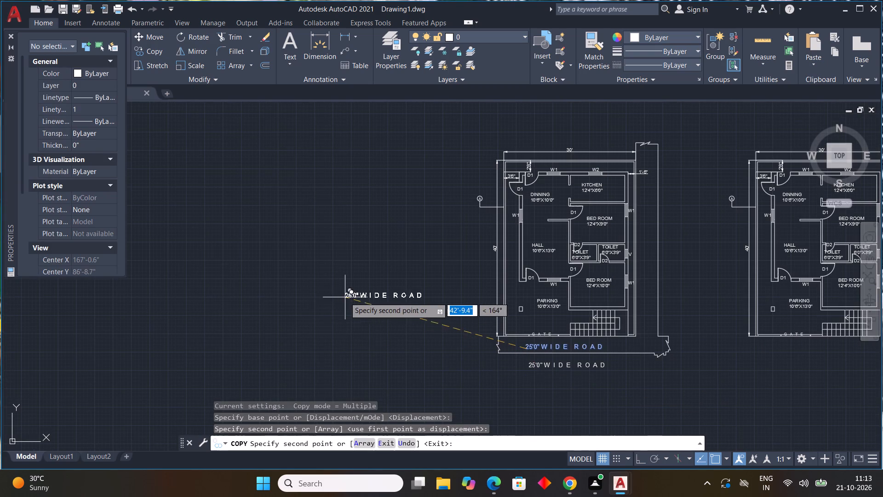
{"action": "left_click", "coordinate": [339, 271]}
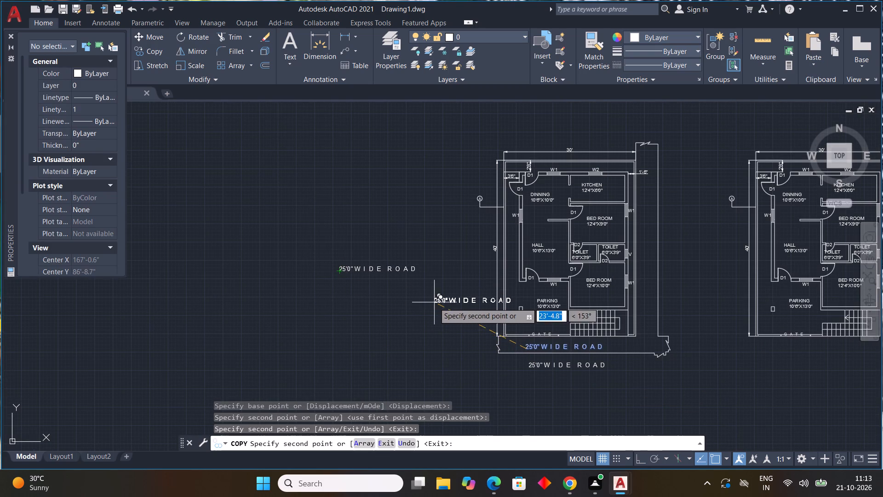
{"action": "key", "text": "Escape"}
Change the width in the copied road label west of the first plan so it reads 33'0" WIDE ROAD.
{"action": "double_click", "coordinate": [402, 269]}
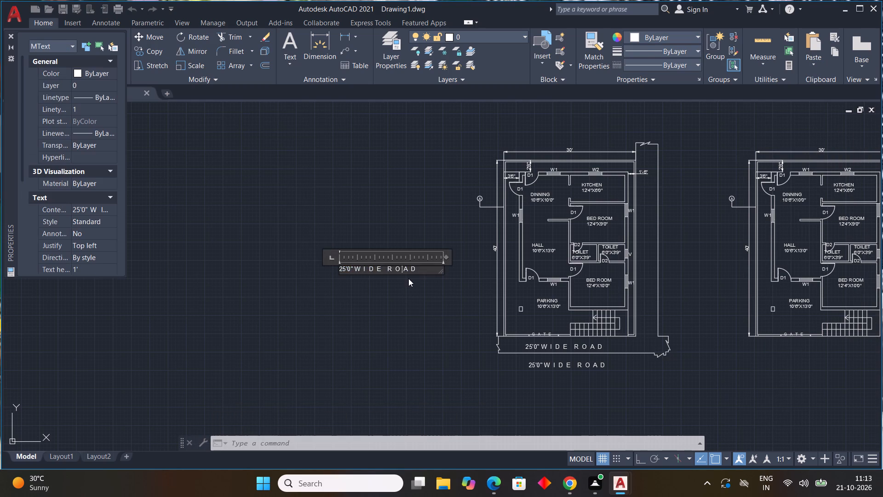
{"action": "left_click", "coordinate": [345, 268]}
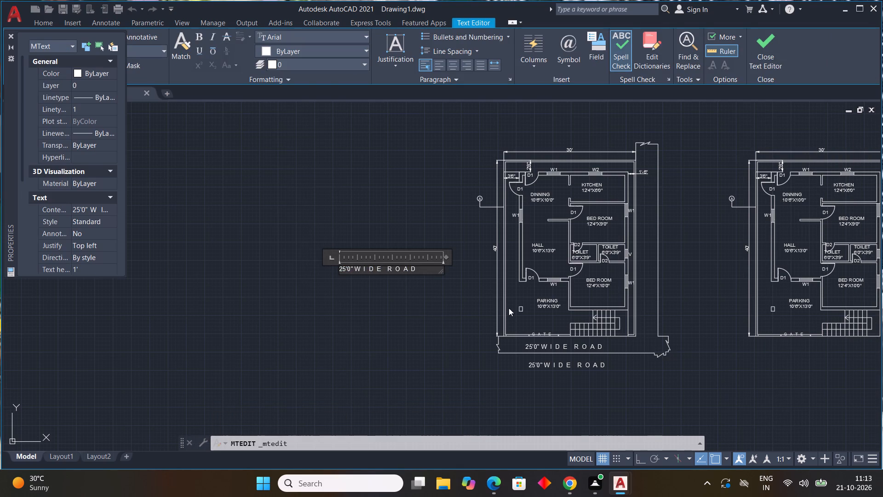
{"action": "key", "text": "BackSpace"}
{"action": "key", "text": "BackSpace"}
{"action": "key", "text": "3"}
{"action": "key", "text": "3"}
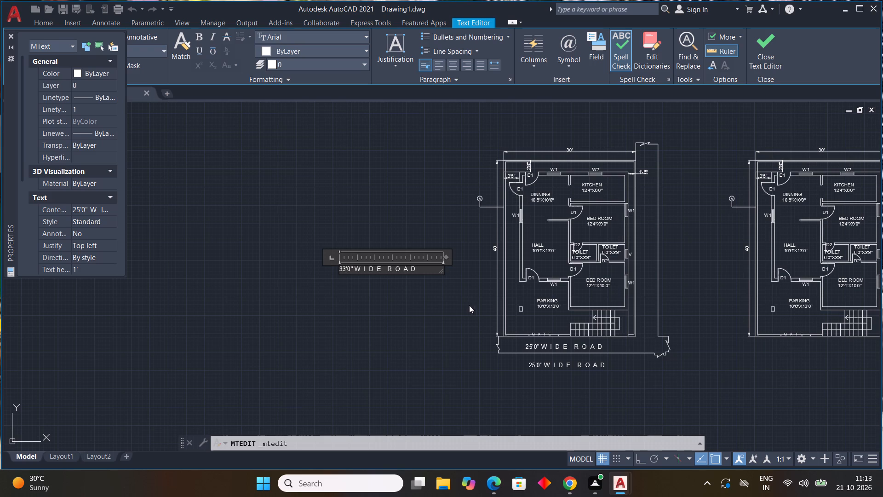
{"action": "left_click", "coordinate": [428, 316]}
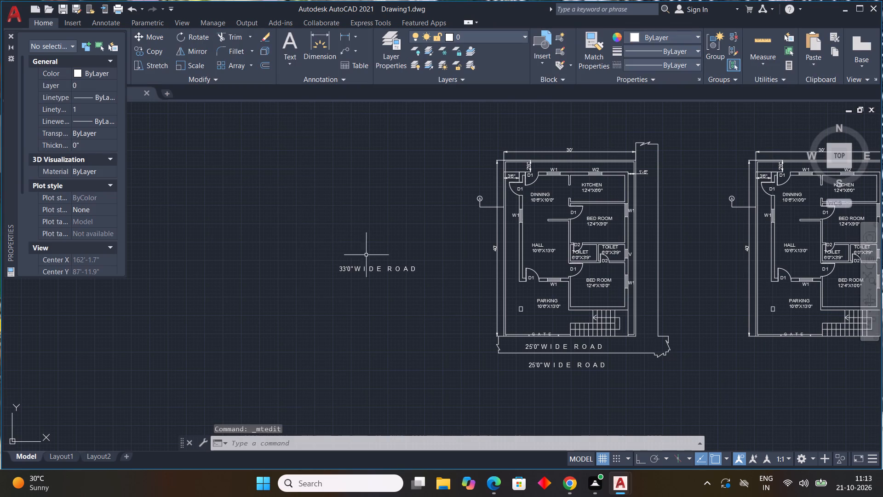
Rotate the 33'0" WIDE ROAD label 90° about its start so it reads vertically upward.
{"action": "left_click", "coordinate": [369, 268]}
{"action": "type", "text": "RO"}
{"action": "key", "text": "space"}
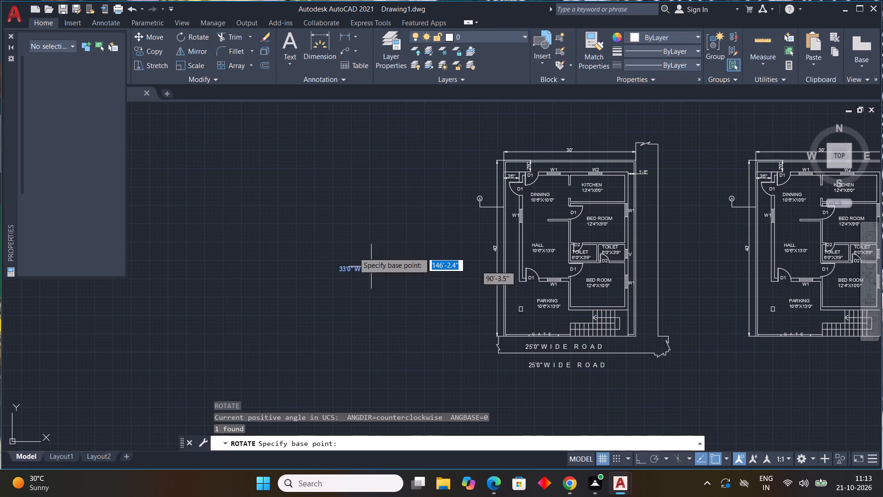
{"action": "left_click", "coordinate": [339, 269]}
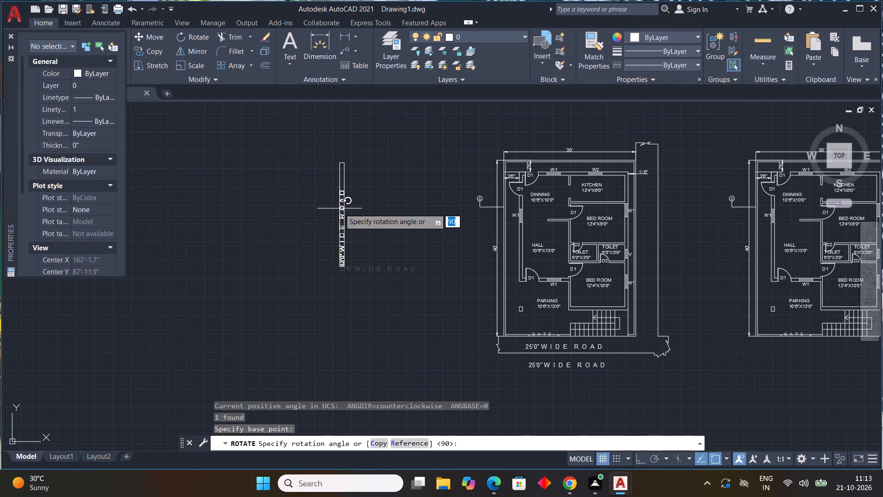
{"action": "key", "text": "F8"}
{"action": "left_click", "coordinate": [339, 208]}
Copy the vertical 33'0" WIDE ROAD label between the two lines of the first plan's side road.
{"action": "left_click_drag", "start_coordinate": [356, 189], "coordinate": [334, 206]}
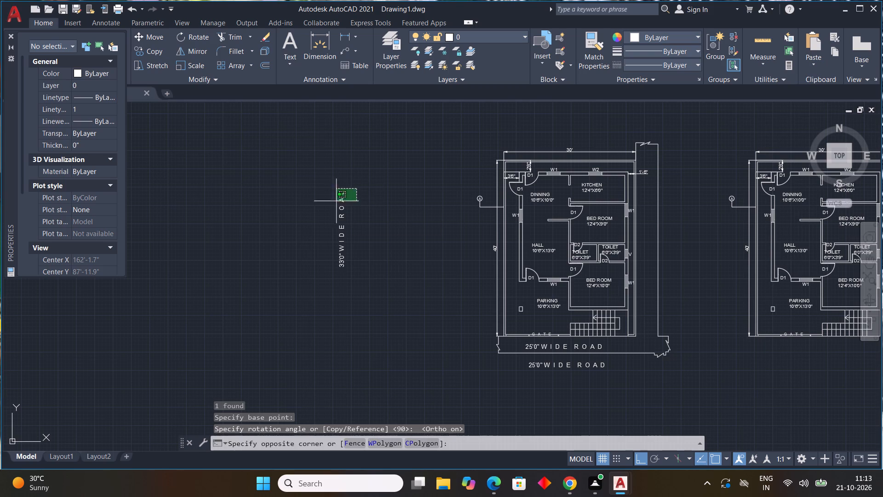
{"action": "left_click_drag", "start_coordinate": [334, 206], "coordinate": [333, 208]}
{"action": "left_click", "coordinate": [315, 318]}
{"action": "type", "text": "CO"}
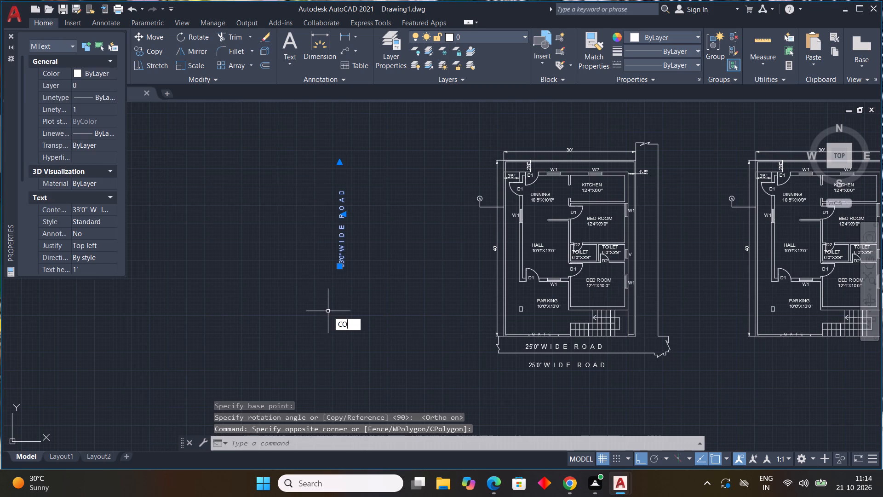
{"action": "key", "text": "space"}
{"action": "left_click", "coordinate": [338, 265]}
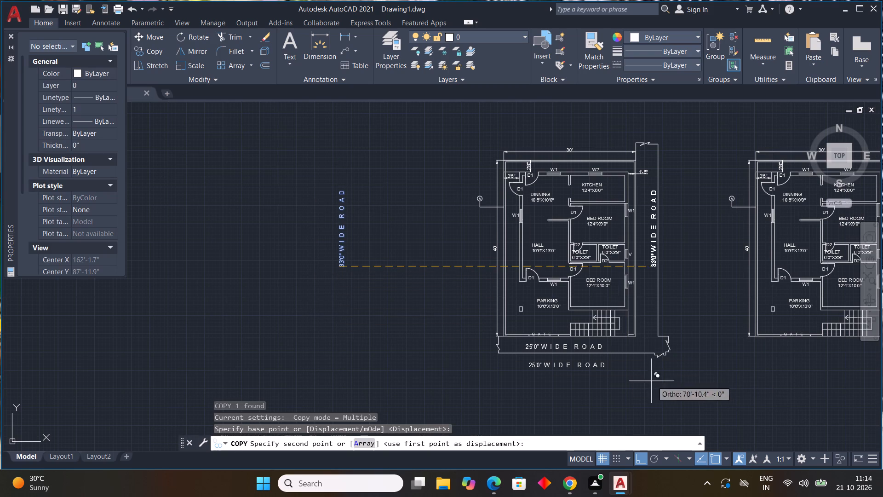
{"action": "key", "text": "F8"}
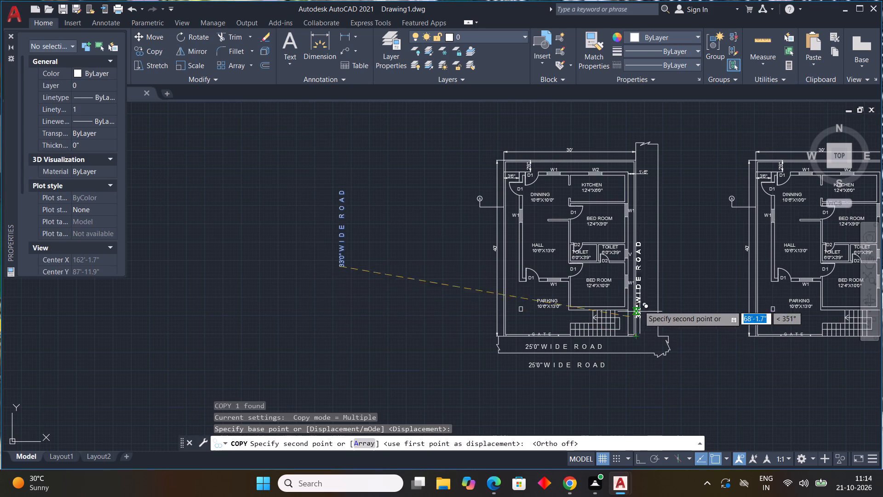
{"action": "scroll", "coordinate": [666, 268], "scroll_direction": "up", "scroll_amount": 2}
{"action": "left_click", "coordinate": [617, 322]}
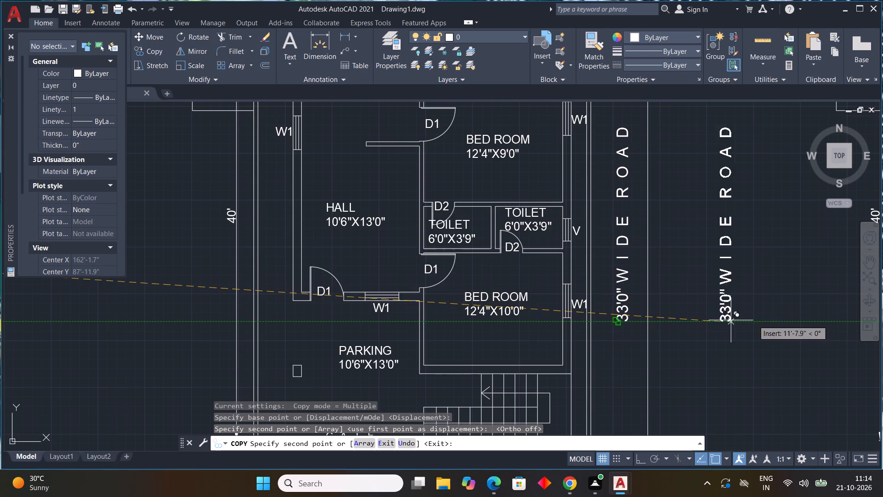
{"action": "key", "text": "Escape"}
Replace the text of the spare road label below the front road with GROUND FLOOR PLAN.
{"action": "scroll", "coordinate": [721, 329], "scroll_direction": "down", "scroll_amount": 3}
{"action": "middle_click_drag", "start_coordinate": [680, 362], "coordinate": [592, 263]}
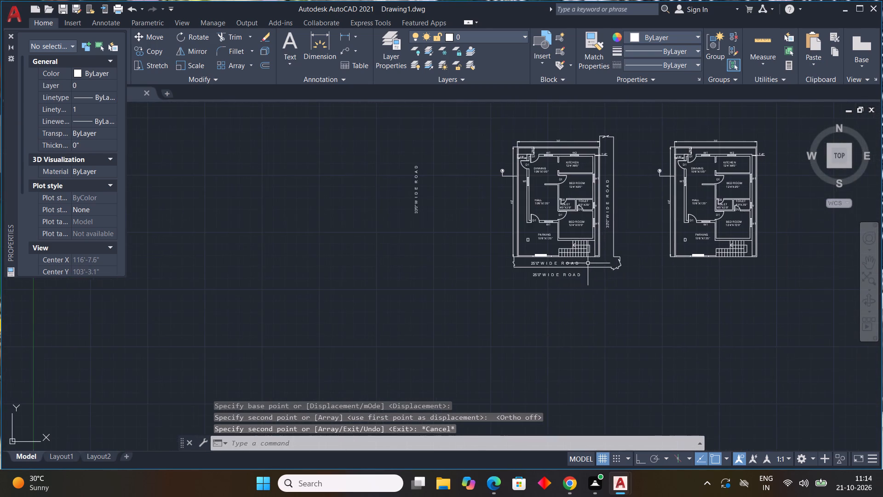
{"action": "scroll", "coordinate": [570, 289], "scroll_direction": "up", "scroll_amount": 2}
{"action": "double_click", "coordinate": [563, 255]}
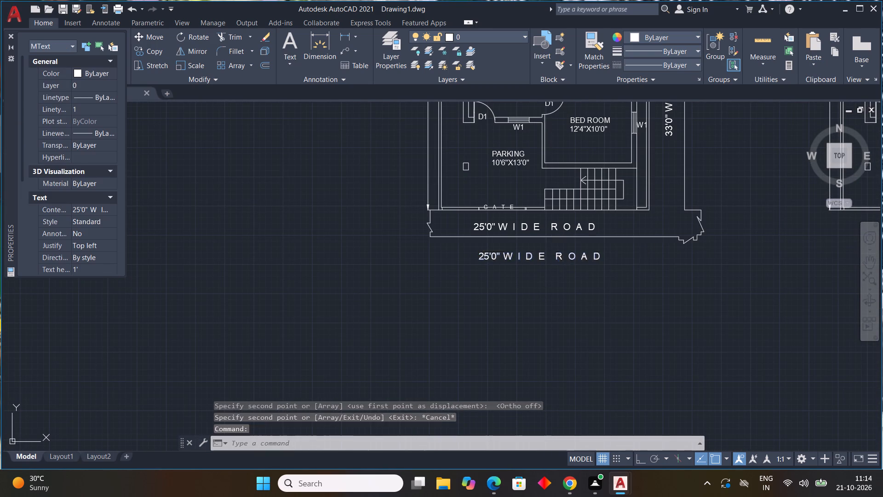
{"action": "left_click", "coordinate": [623, 263]}
{"action": "key", "text": "BackSpace"}
{"action": "key", "text": "BackSpace"}
{"action": "key", "text": "BackSpace"}
{"action": "key", "text": "BackSpace"}
{"action": "key", "text": "BackSpace"}
{"action": "key", "text": "BackSpace"}
{"action": "key", "text": "BackSpace"}
{"action": "key", "text": "BackSpace"}
{"action": "key", "text": "BackSpace"}
{"action": "key", "text": "BackSpace"}
{"action": "key", "text": "BackSpace"}
{"action": "key", "text": "BackSpace"}
{"action": "key", "text": "BackSpace"}
{"action": "key", "text": "BackSpace"}
{"action": "key", "text": "BackSpace"}
{"action": "key", "text": "BackSpace"}
{"action": "key", "text": "BackSpace"}
{"action": "key", "text": "BackSpace"}
{"action": "key", "text": "BackSpace"}
{"action": "key", "text": "BackSpace"}
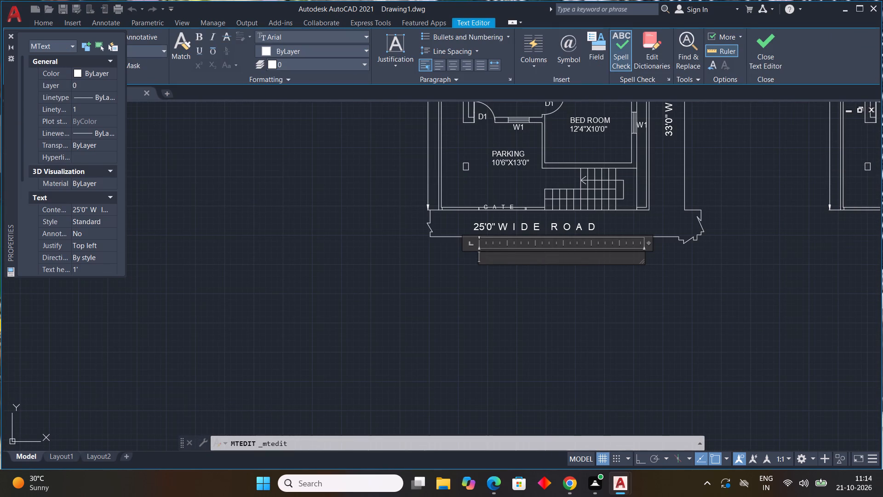
{"action": "type", "text": "GROUND"}
{"action": "key", "text": "space"}
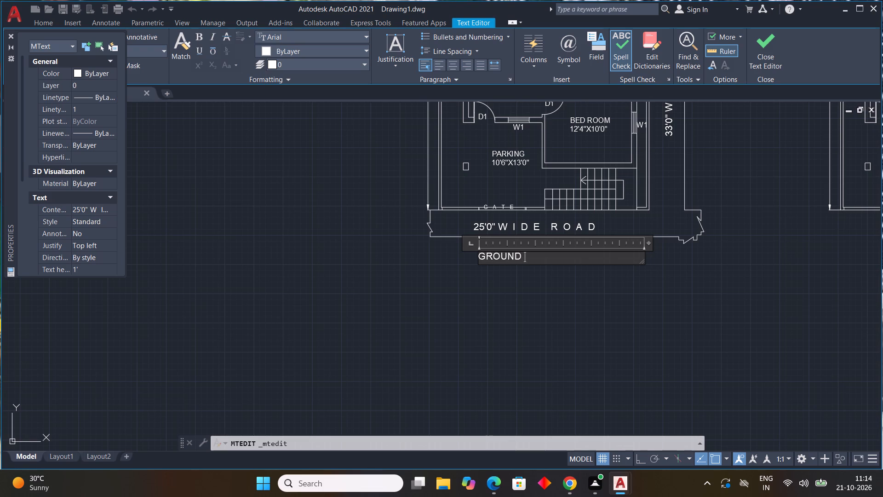
{"action": "type", "text": "FLOO"}
{"action": "type", "text": "R"}
{"action": "key", "text": "space"}
{"action": "type", "text": "PLAN"}
{"action": "left_click", "coordinate": [580, 307]}
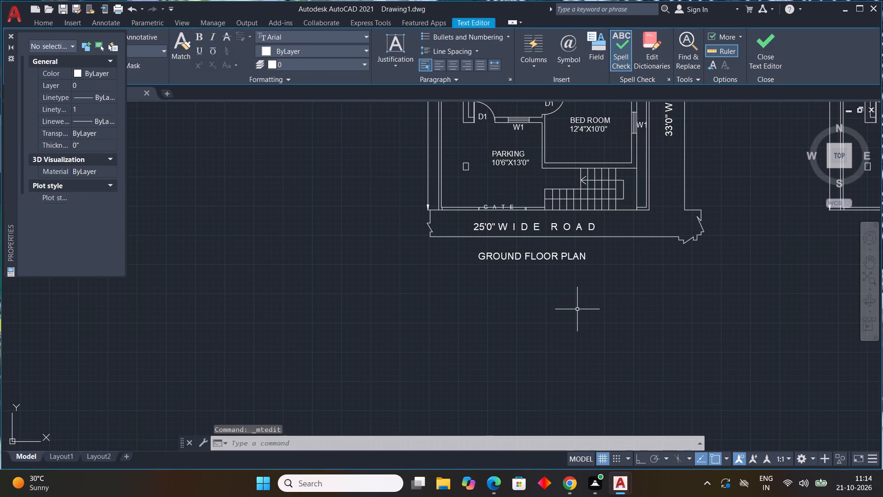
{"action": "key", "text": "Escape"}
{"action": "key", "text": "Escape"}
{"action": "key", "text": "Escape"}
Copy the GROUND FLOOR PLAN title about 58' across to below the gate of the second plan.
{"action": "middle_click_drag", "start_coordinate": [561, 287], "coordinate": [550, 295]}
{"action": "scroll", "coordinate": [559, 287], "scroll_direction": "down", "scroll_amount": 1}
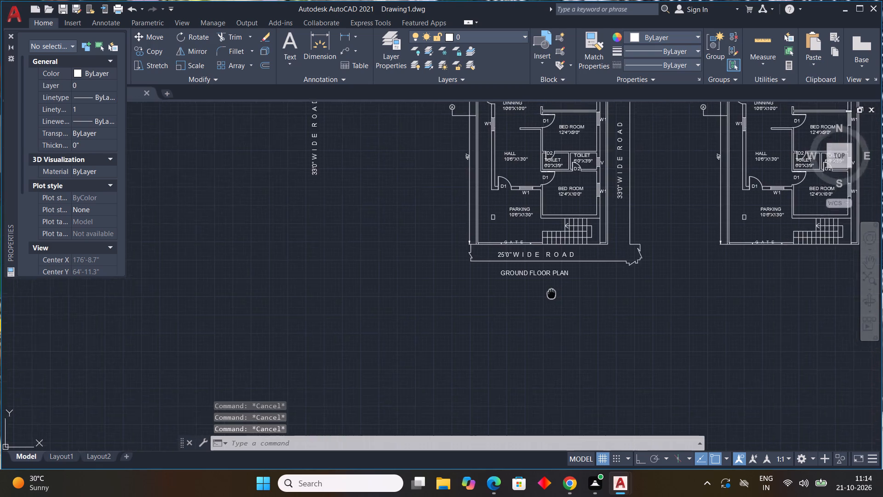
{"action": "middle_click_drag", "start_coordinate": [550, 295], "coordinate": [399, 353]}
{"action": "left_click", "coordinate": [375, 334]}
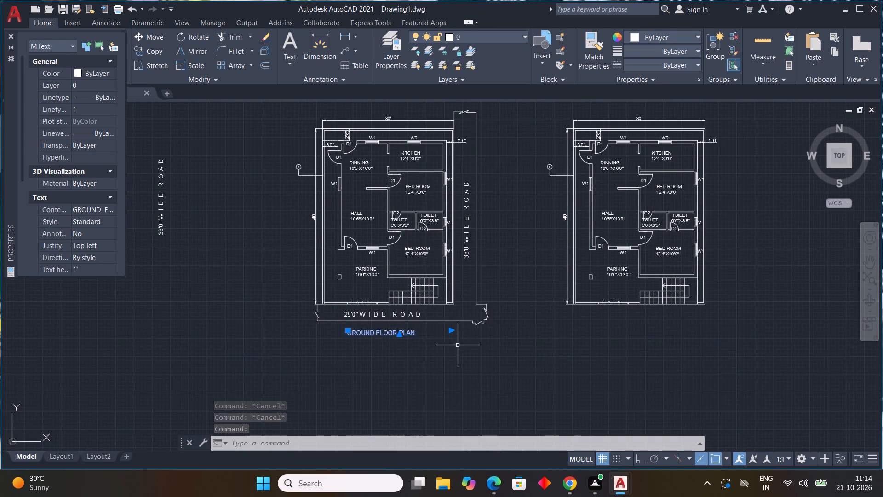
{"action": "type", "text": "CO"}
{"action": "key", "text": "space"}
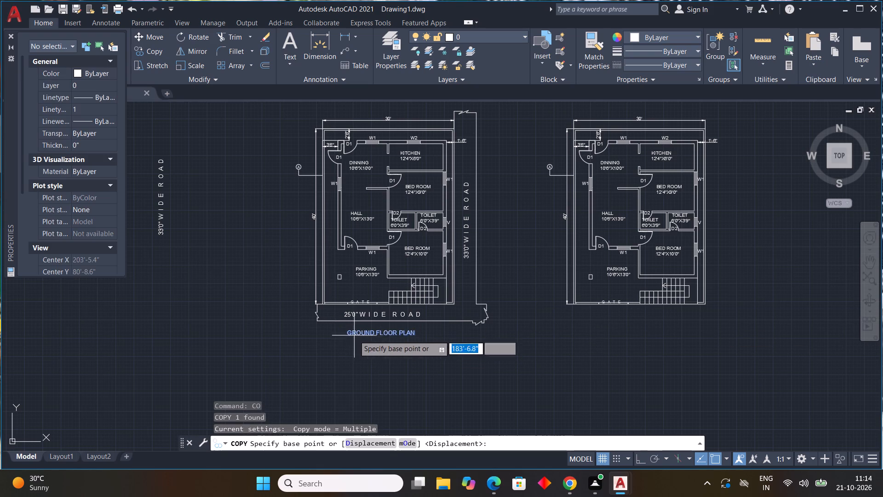
{"action": "left_click_drag", "start_coordinate": [353, 333], "coordinate": [367, 337]}
{"action": "scroll", "coordinate": [610, 318], "scroll_direction": "up", "scroll_amount": 3}
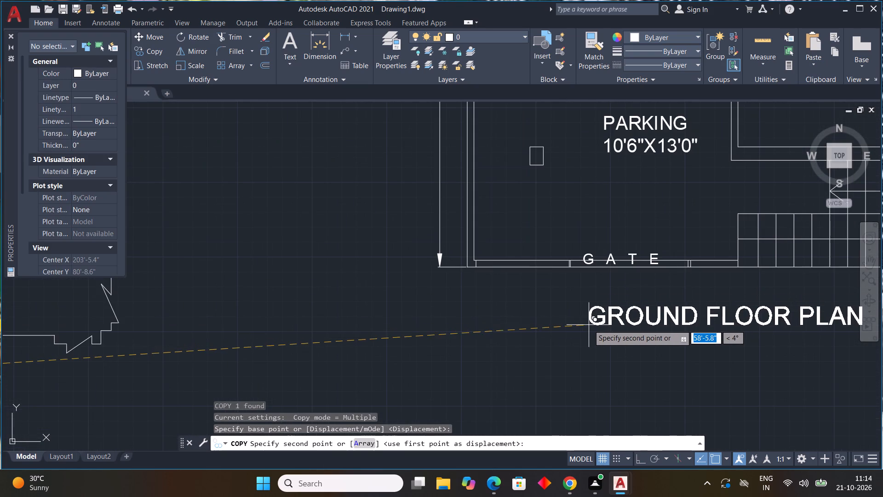
{"action": "left_click", "coordinate": [583, 324]}
{"action": "key", "text": "Escape"}
Delete the spare vertical 33'0" WIDE ROAD label in the empty area west of the first plan.
{"action": "scroll", "coordinate": [620, 354], "scroll_direction": "down", "scroll_amount": 5}
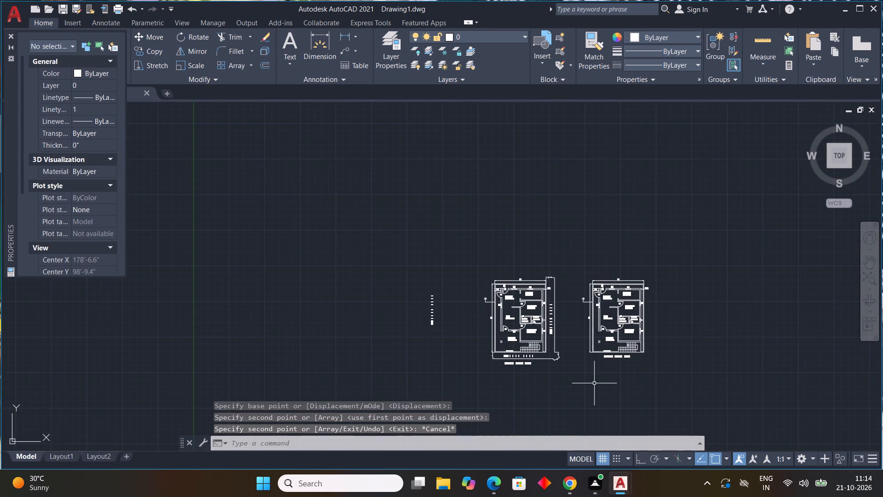
{"action": "middle_click_drag", "start_coordinate": [641, 324], "coordinate": [633, 342]}
{"action": "left_click_drag", "start_coordinate": [444, 295], "coordinate": [400, 355]}
{"action": "left_click", "coordinate": [400, 357]}
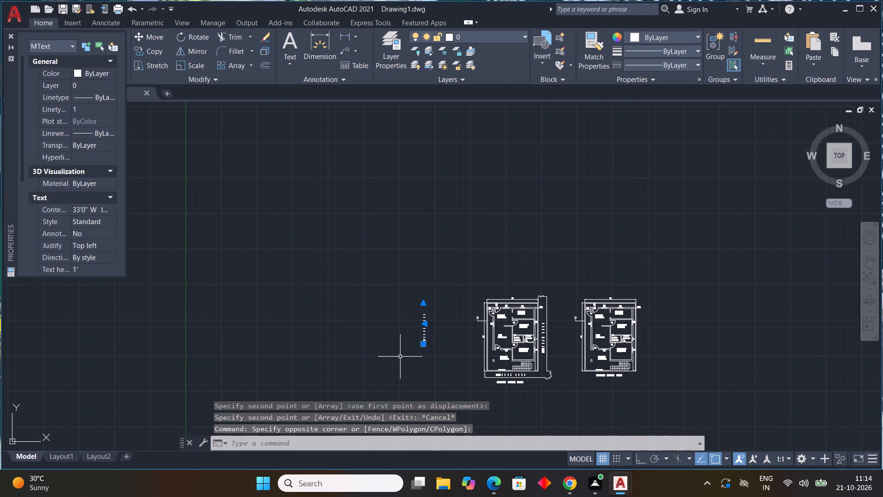
{"action": "key", "text": "Delete"}
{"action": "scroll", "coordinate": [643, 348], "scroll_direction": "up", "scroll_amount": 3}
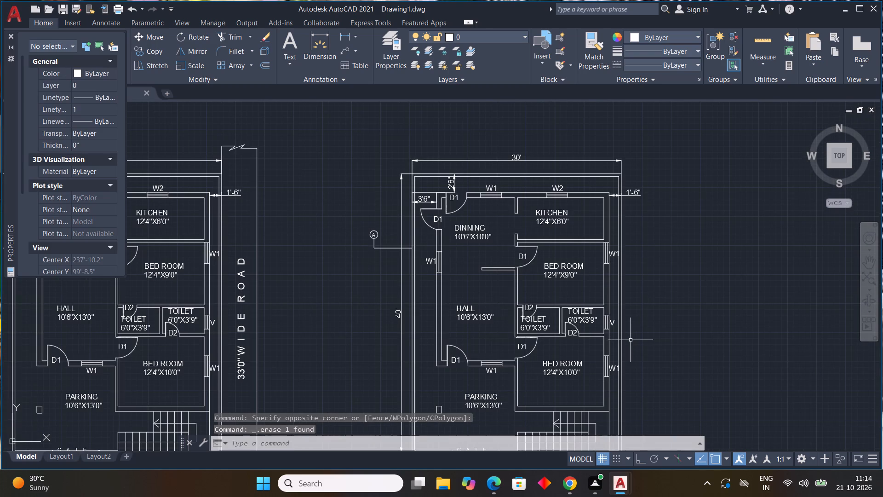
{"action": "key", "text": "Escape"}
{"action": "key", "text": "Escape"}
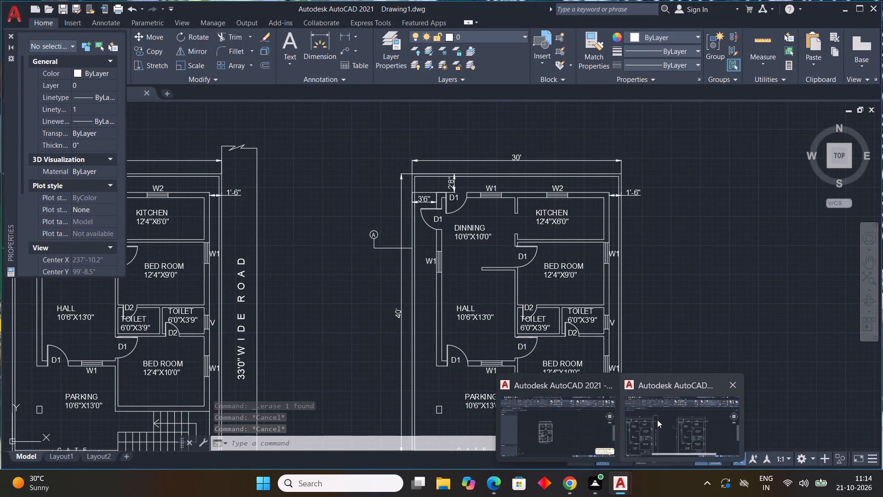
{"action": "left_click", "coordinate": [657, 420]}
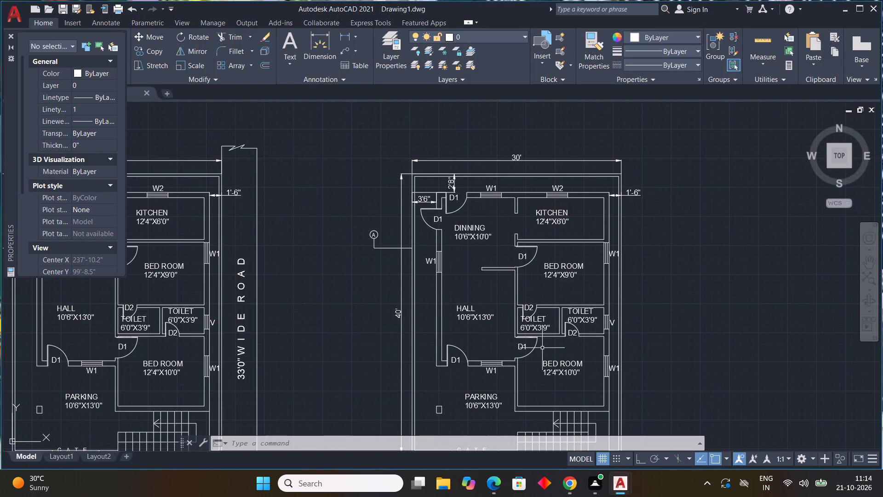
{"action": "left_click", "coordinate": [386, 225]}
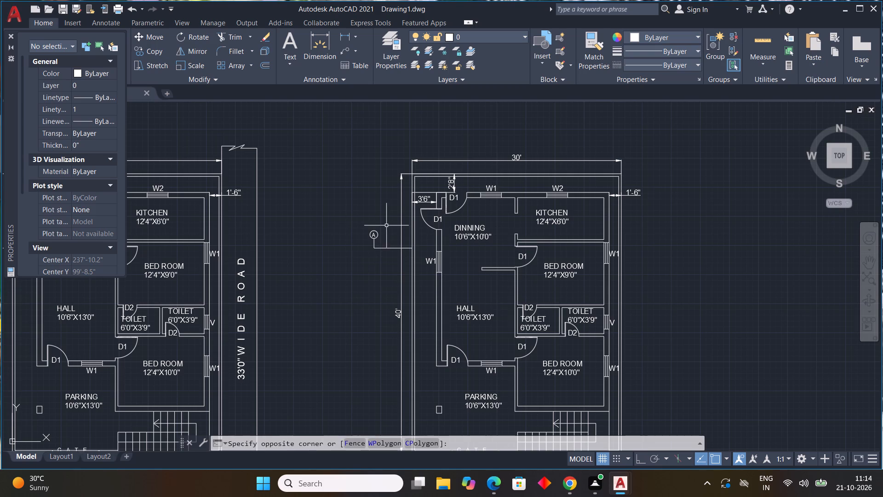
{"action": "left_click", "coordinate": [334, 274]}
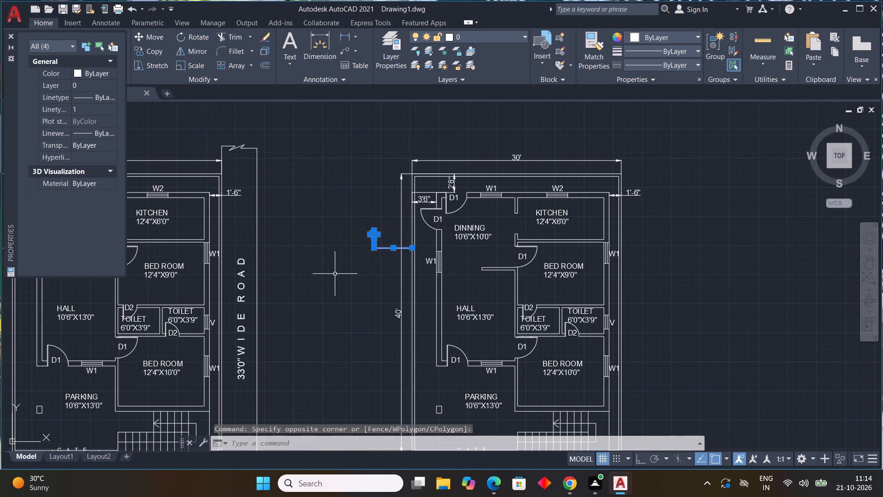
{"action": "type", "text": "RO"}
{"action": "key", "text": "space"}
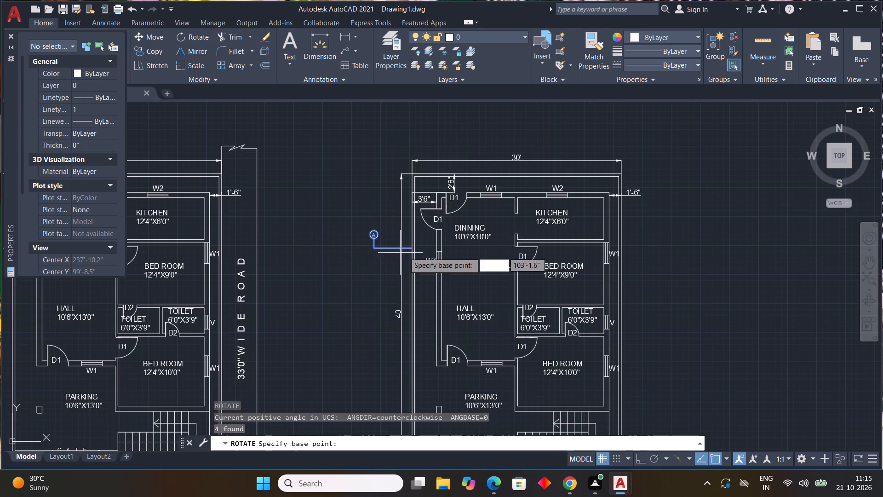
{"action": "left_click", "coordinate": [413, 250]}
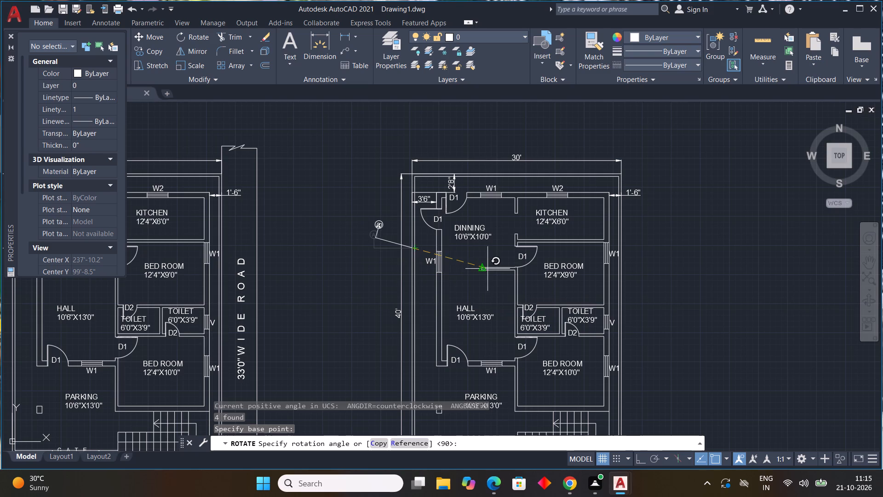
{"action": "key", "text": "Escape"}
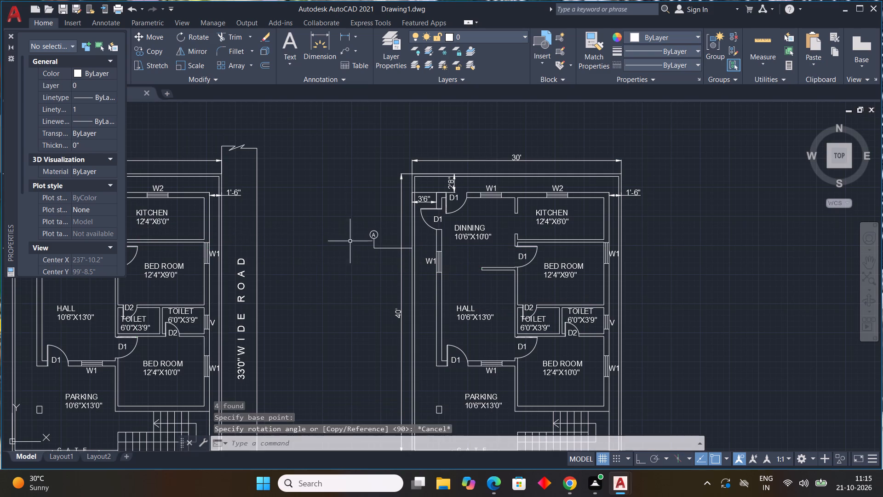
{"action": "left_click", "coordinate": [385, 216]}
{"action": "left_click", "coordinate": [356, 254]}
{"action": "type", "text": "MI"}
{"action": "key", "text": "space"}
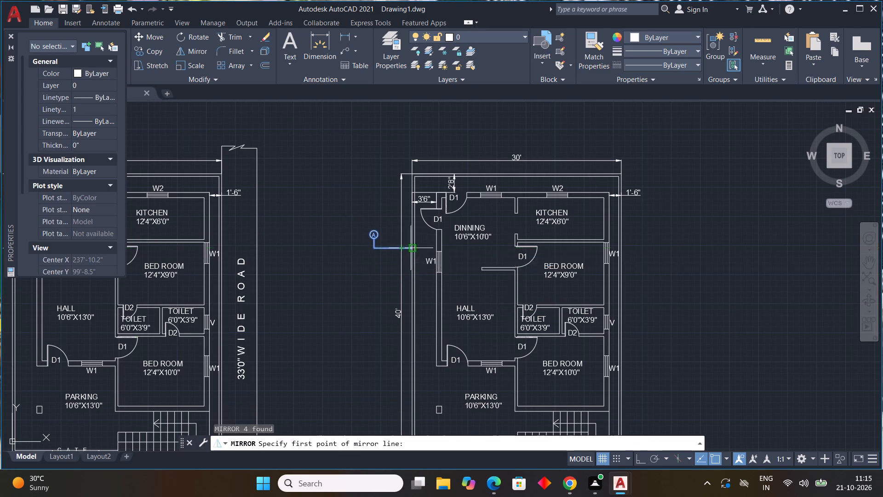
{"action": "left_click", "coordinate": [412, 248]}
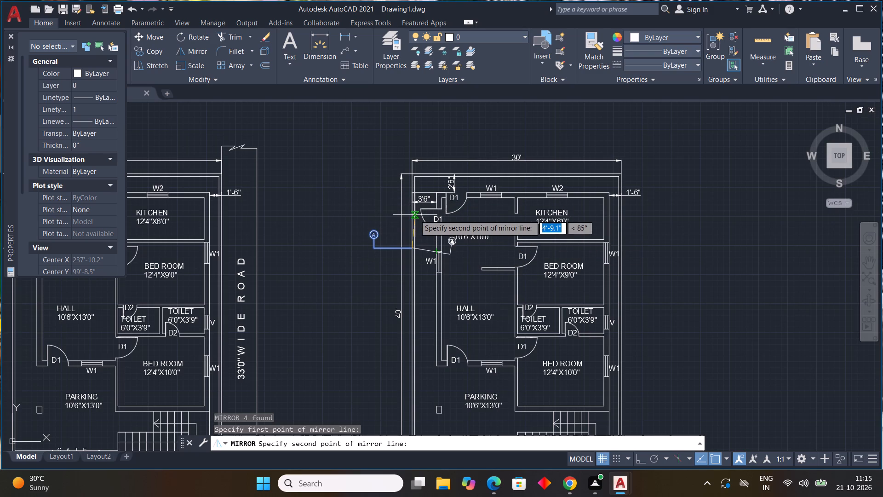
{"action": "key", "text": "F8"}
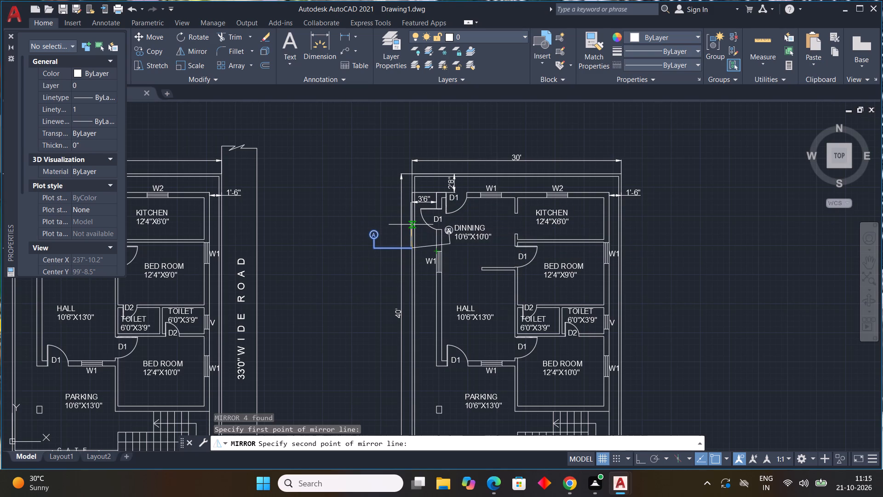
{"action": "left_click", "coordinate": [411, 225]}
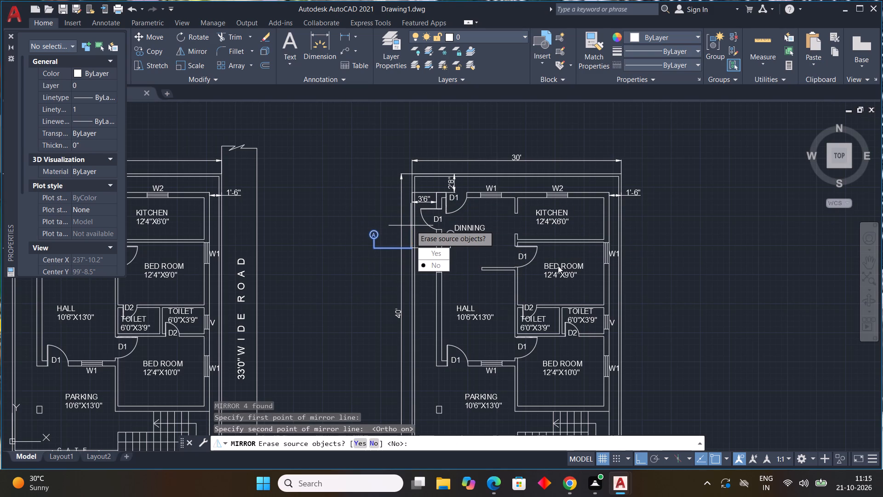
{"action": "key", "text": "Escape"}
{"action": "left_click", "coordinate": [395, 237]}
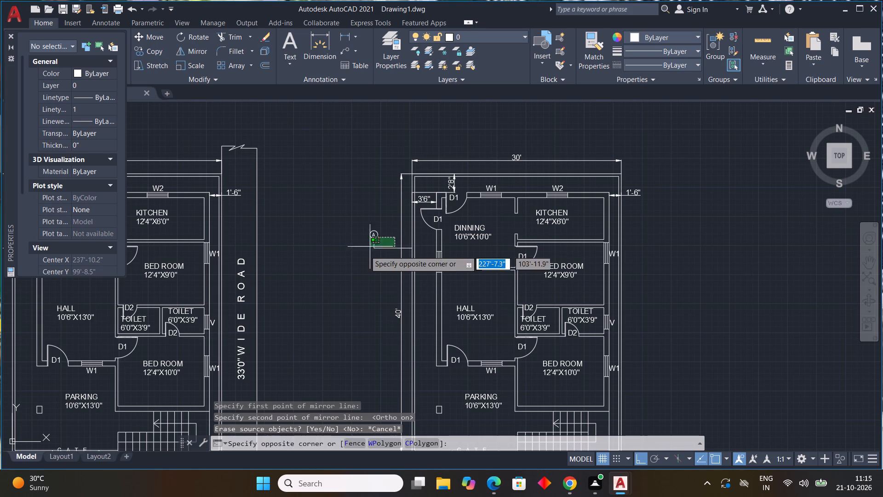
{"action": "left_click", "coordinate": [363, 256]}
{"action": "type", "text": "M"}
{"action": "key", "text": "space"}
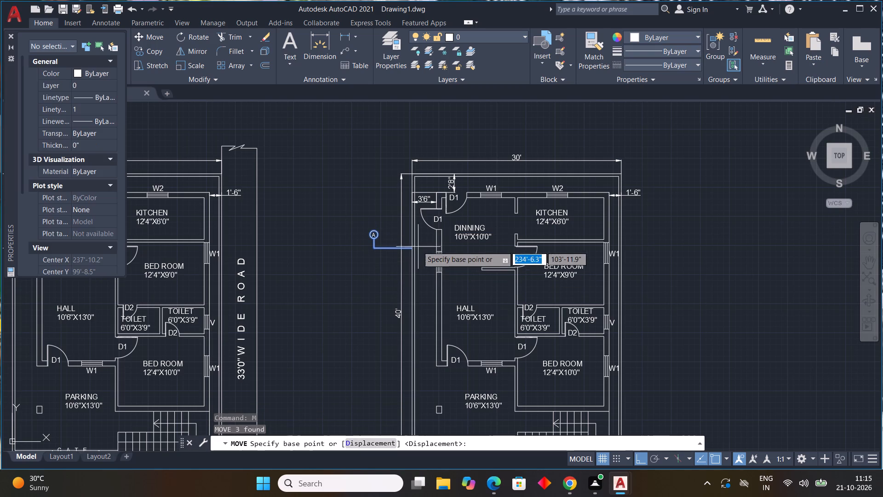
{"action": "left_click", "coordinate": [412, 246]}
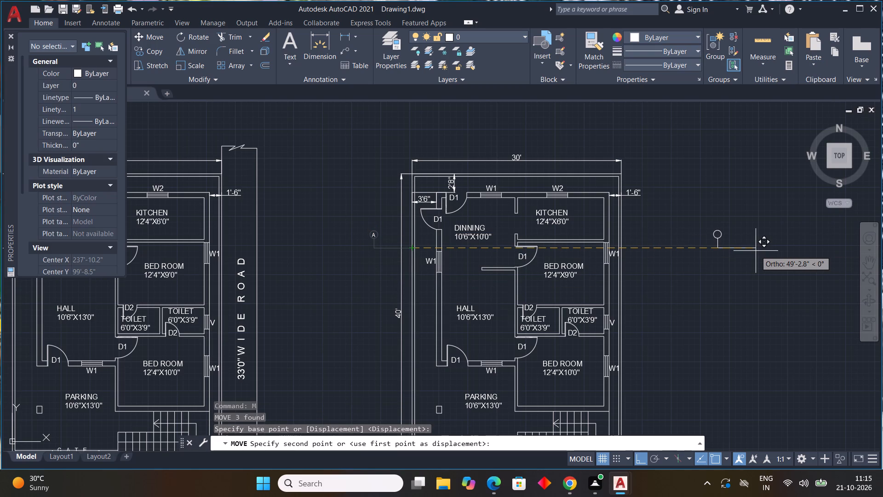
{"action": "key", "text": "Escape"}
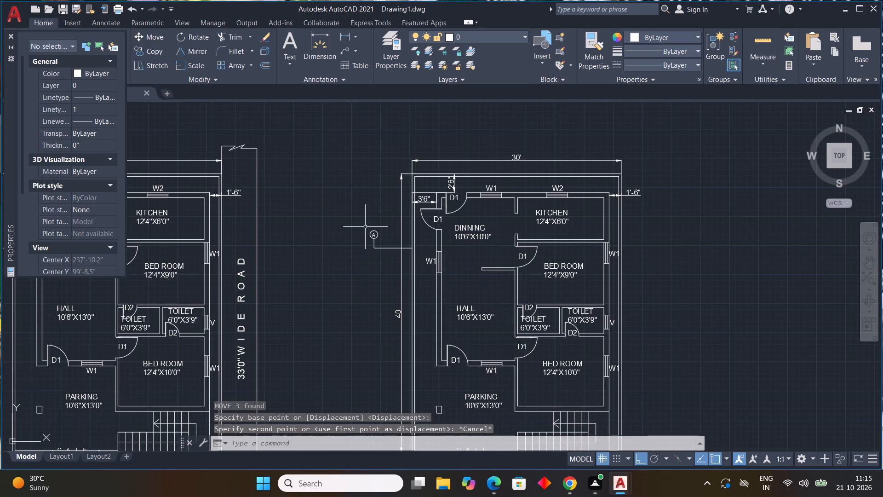
Move section mark A from the second plan's west boundary about 43' horizontally into the empty area east of the plan.
{"action": "left_click_drag", "start_coordinate": [394, 222], "coordinate": [386, 225]}
{"action": "left_click", "coordinate": [322, 264]}
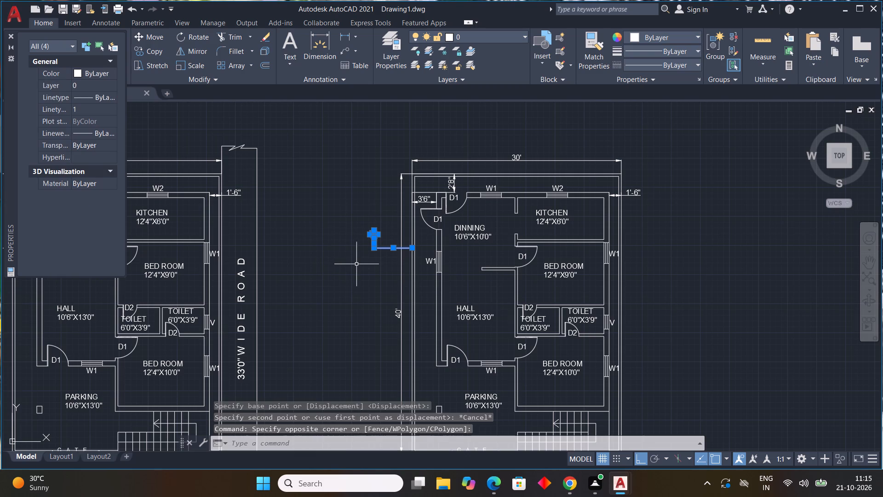
{"action": "key", "text": "m"}
{"action": "key", "text": "space"}
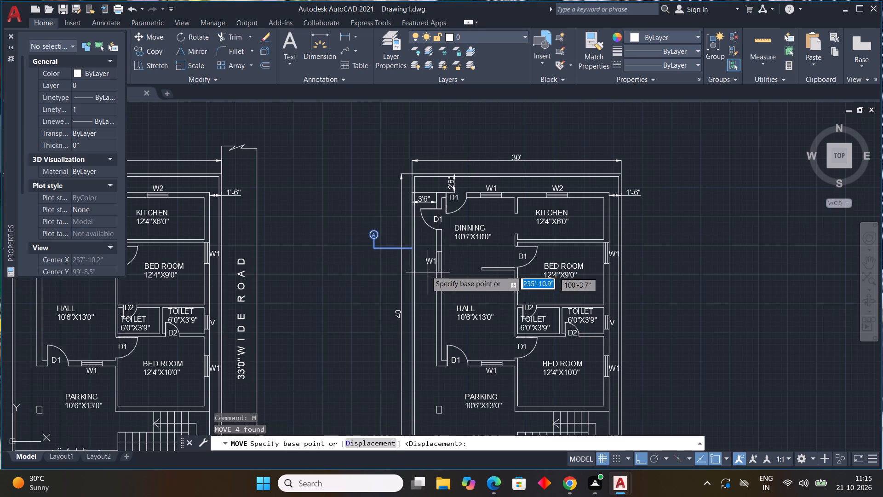
{"action": "left_click", "coordinate": [414, 248]}
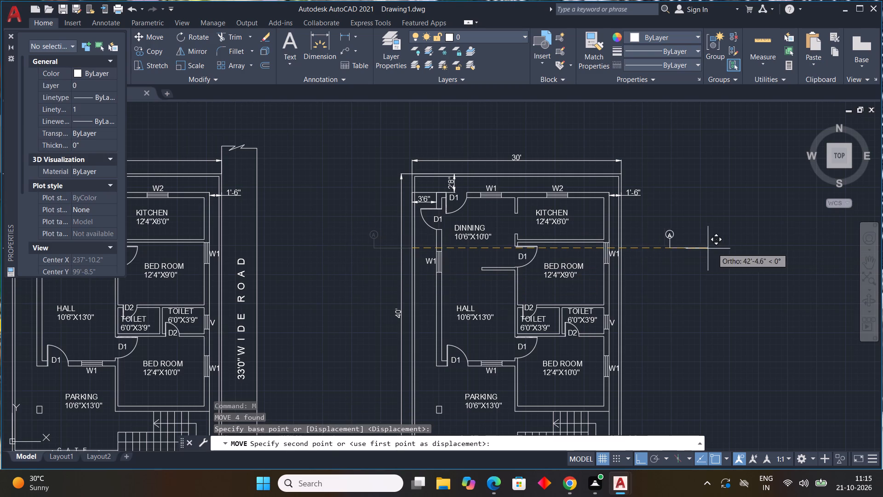
{"action": "left_click", "coordinate": [714, 248]}
{"action": "key", "text": "Escape"}
Mirror section mark A about a vertical line through the free end of its horizontal line, erasing the source objects.
{"action": "left_click", "coordinate": [745, 213]}
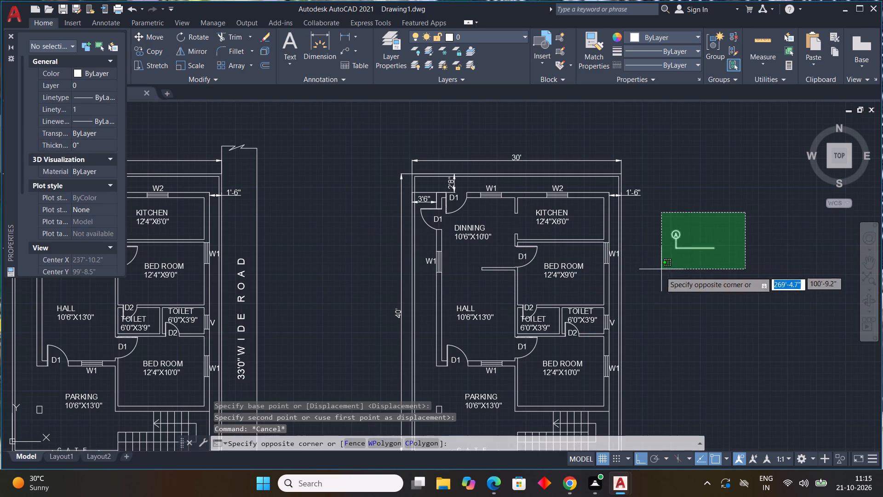
{"action": "left_click", "coordinate": [660, 272]}
{"action": "type", "text": "MI"}
{"action": "key", "text": "space"}
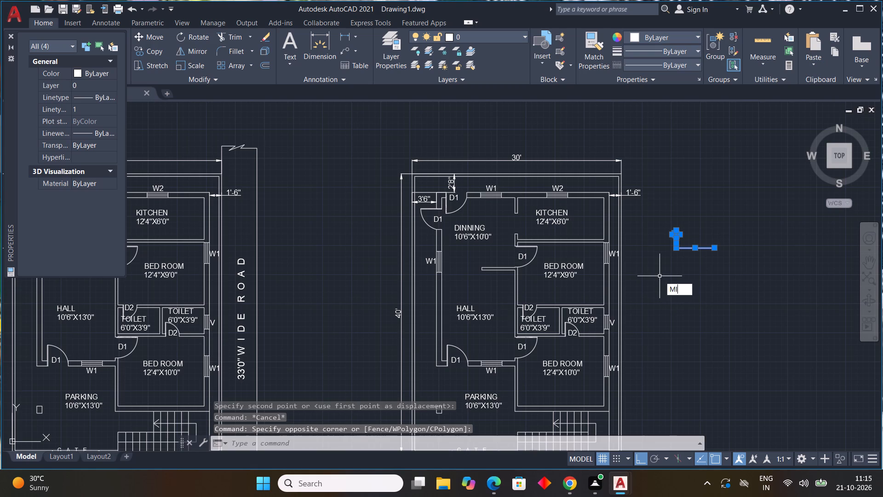
{"action": "left_click", "coordinate": [712, 248]}
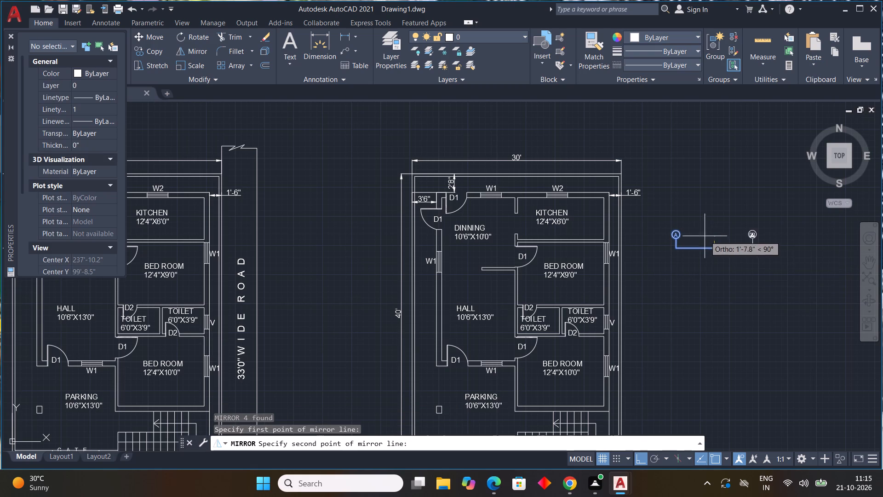
{"action": "left_click", "coordinate": [746, 208]}
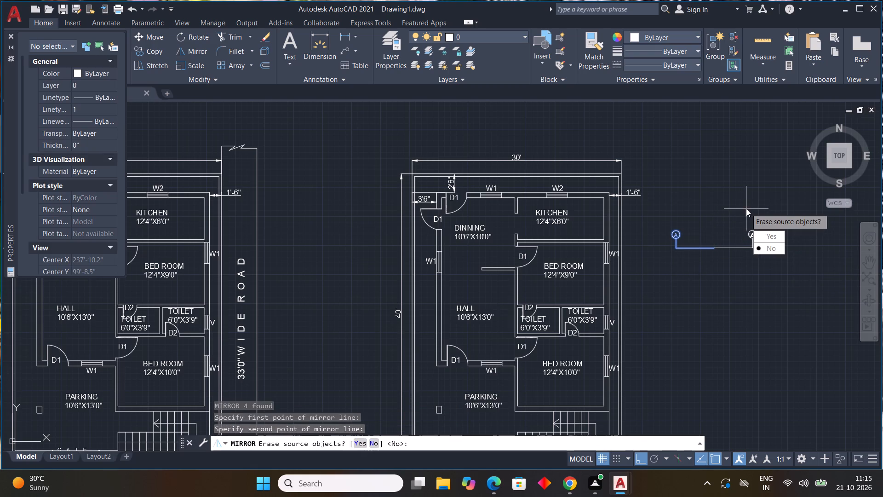
{"action": "left_click", "coordinate": [749, 203]}
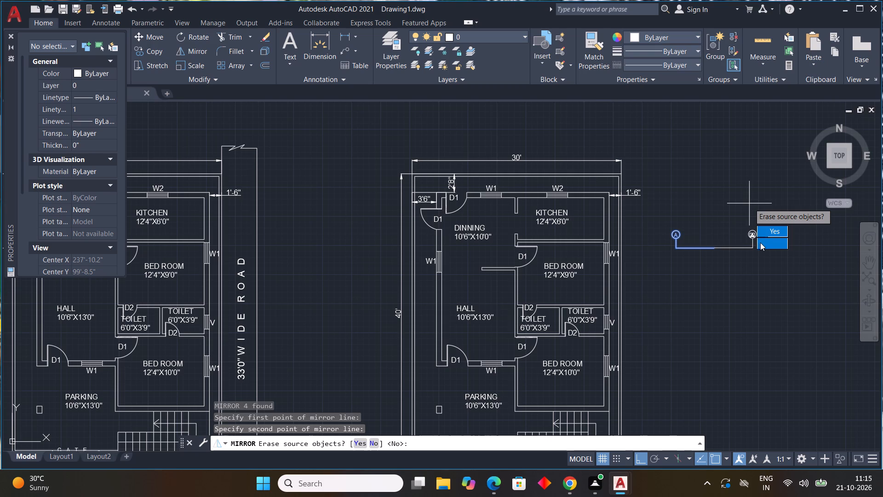
{"action": "left_click_drag", "start_coordinate": [763, 231], "coordinate": [749, 203]}
Copy the mirrored section mark A by its line's free end onto the second plan's east boundary line beside bedroom window W1.
{"action": "left_click", "coordinate": [757, 211]}
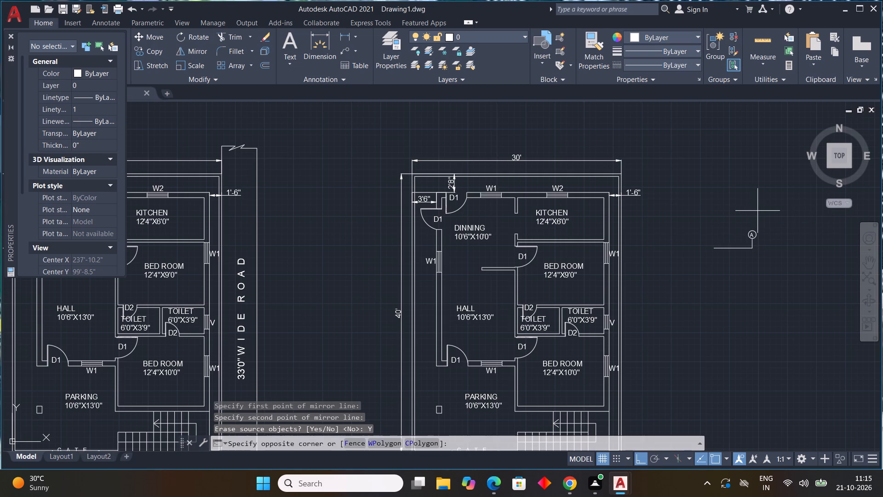
{"action": "left_click", "coordinate": [697, 277]}
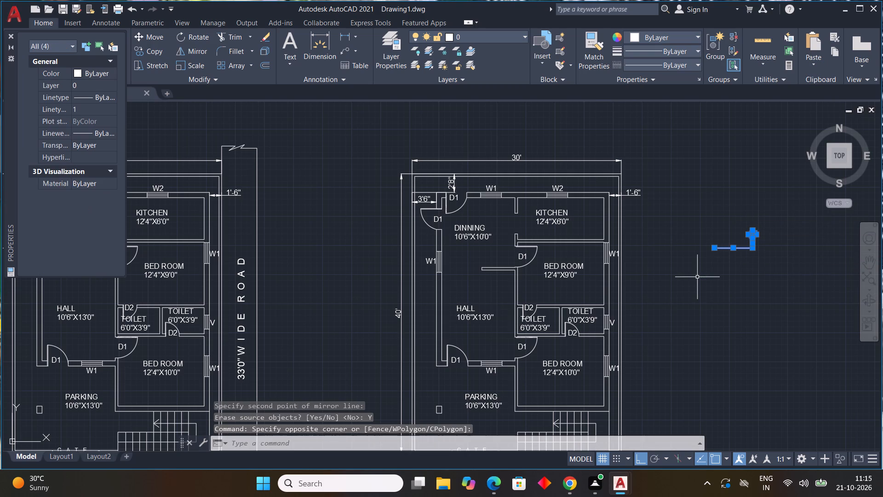
{"action": "type", "text": "CO"}
{"action": "key", "text": "space"}
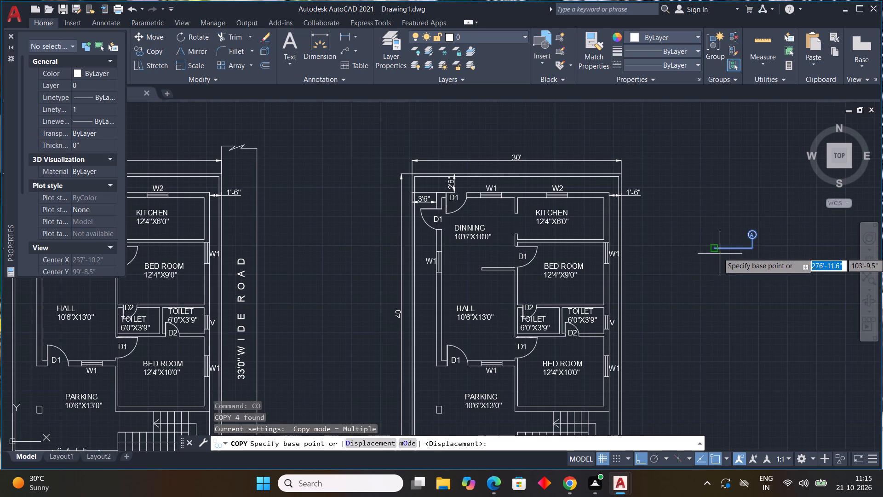
{"action": "left_click", "coordinate": [717, 250]}
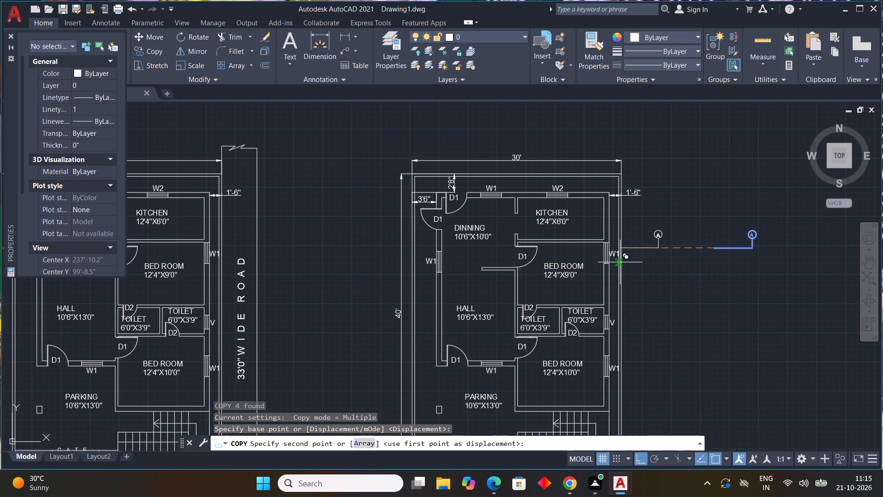
{"action": "scroll", "coordinate": [629, 259], "scroll_direction": "up", "scroll_amount": 2}
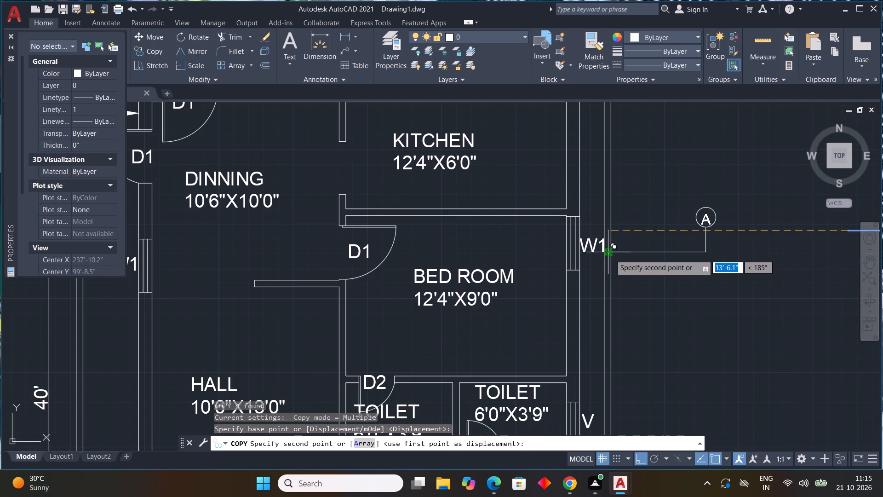
{"action": "left_click", "coordinate": [610, 254]}
{"action": "key", "text": "Escape"}
Delete the spare section mark A in the empty area east of the second plan.
{"action": "scroll", "coordinate": [705, 266], "scroll_direction": "down", "scroll_amount": 2}
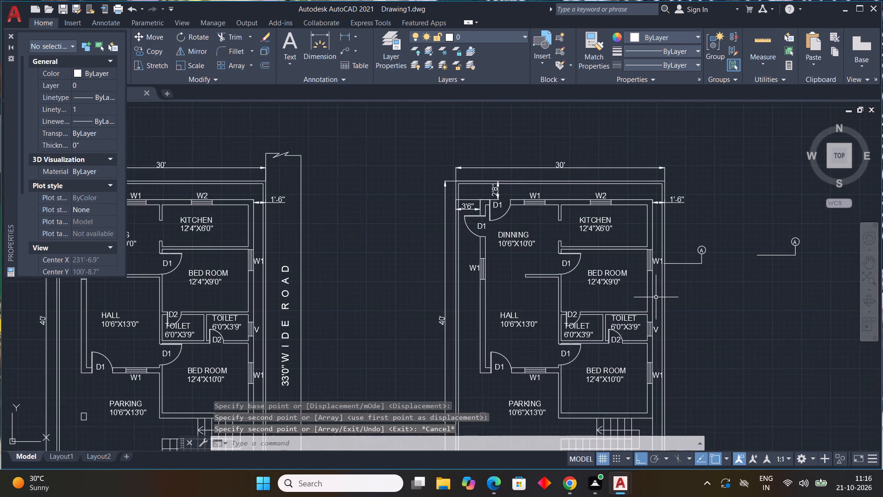
{"action": "middle_click_drag", "start_coordinate": [656, 297], "coordinate": [545, 298]}
{"action": "left_click_drag", "start_coordinate": [731, 206], "coordinate": [710, 232]}
{"action": "left_click", "coordinate": [635, 283]}
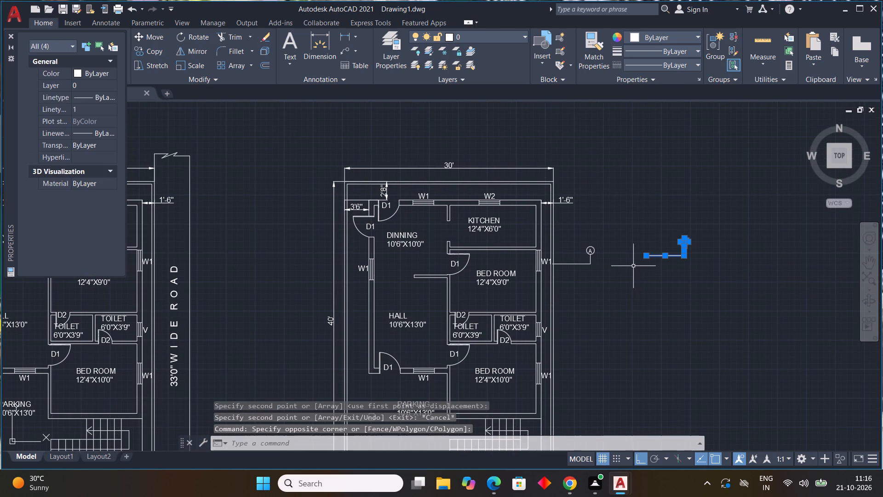
{"action": "key", "text": "Delete"}
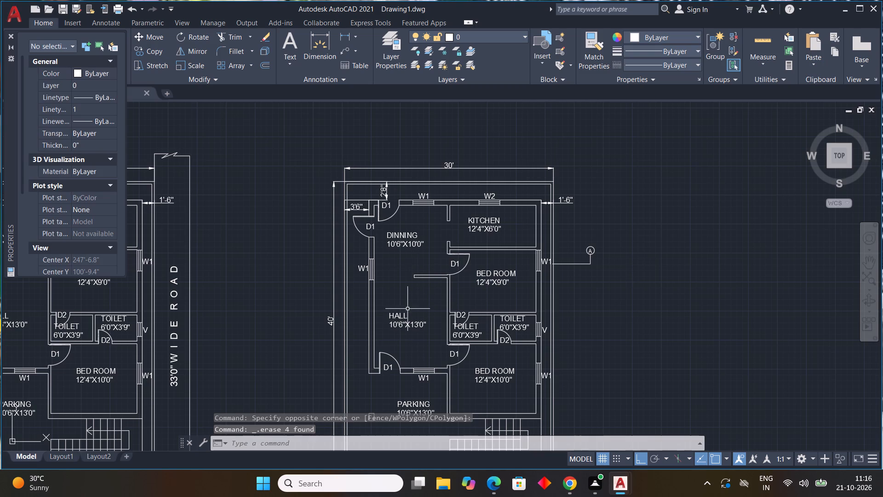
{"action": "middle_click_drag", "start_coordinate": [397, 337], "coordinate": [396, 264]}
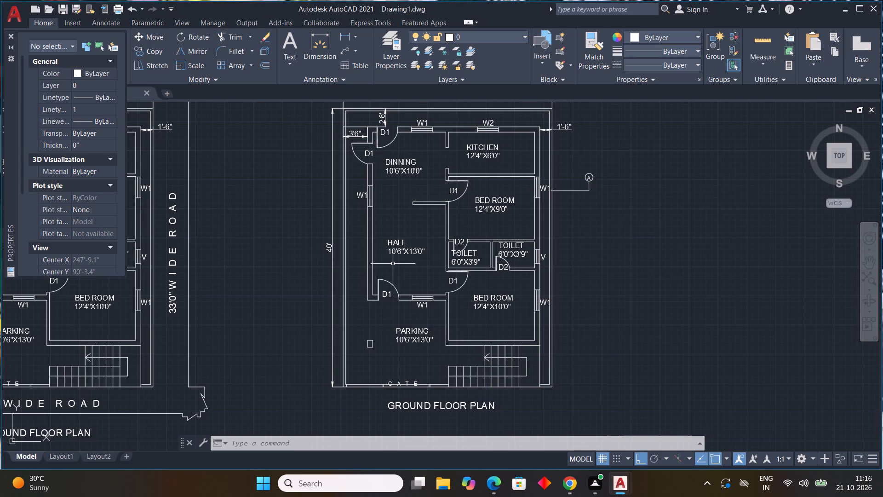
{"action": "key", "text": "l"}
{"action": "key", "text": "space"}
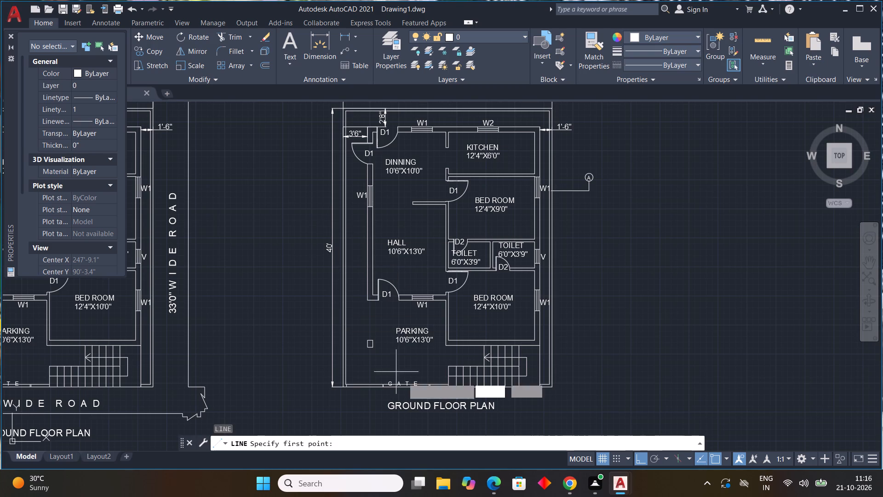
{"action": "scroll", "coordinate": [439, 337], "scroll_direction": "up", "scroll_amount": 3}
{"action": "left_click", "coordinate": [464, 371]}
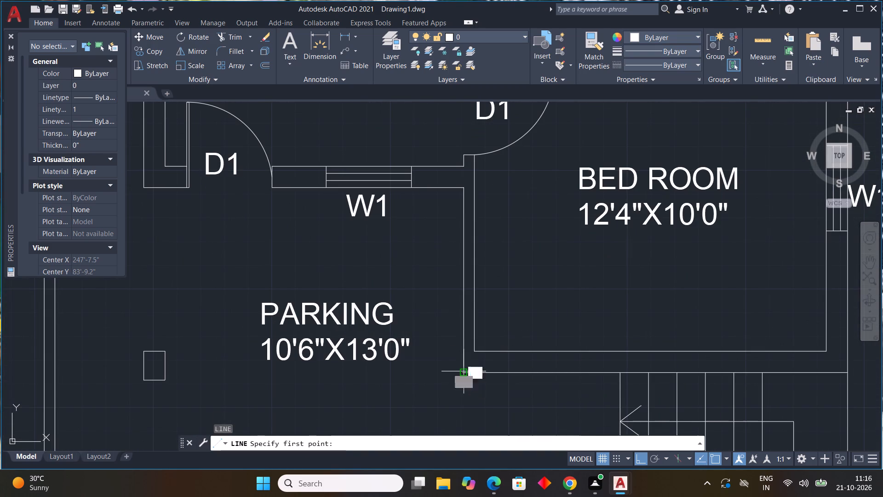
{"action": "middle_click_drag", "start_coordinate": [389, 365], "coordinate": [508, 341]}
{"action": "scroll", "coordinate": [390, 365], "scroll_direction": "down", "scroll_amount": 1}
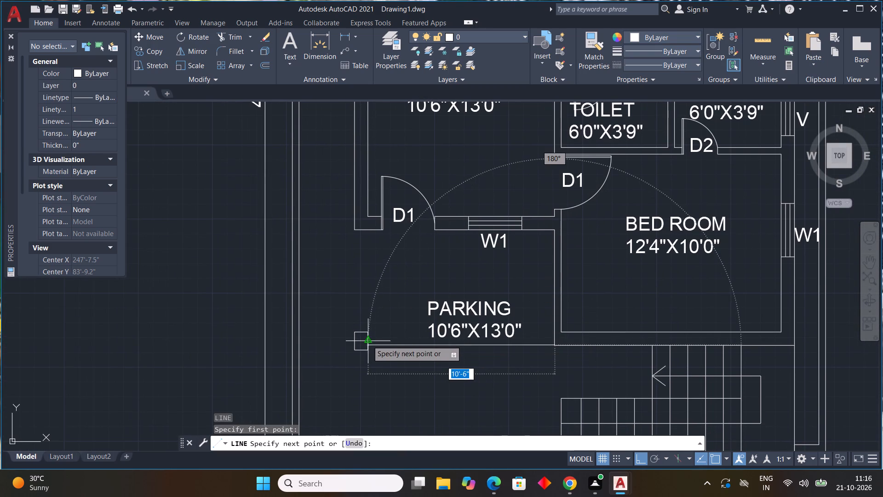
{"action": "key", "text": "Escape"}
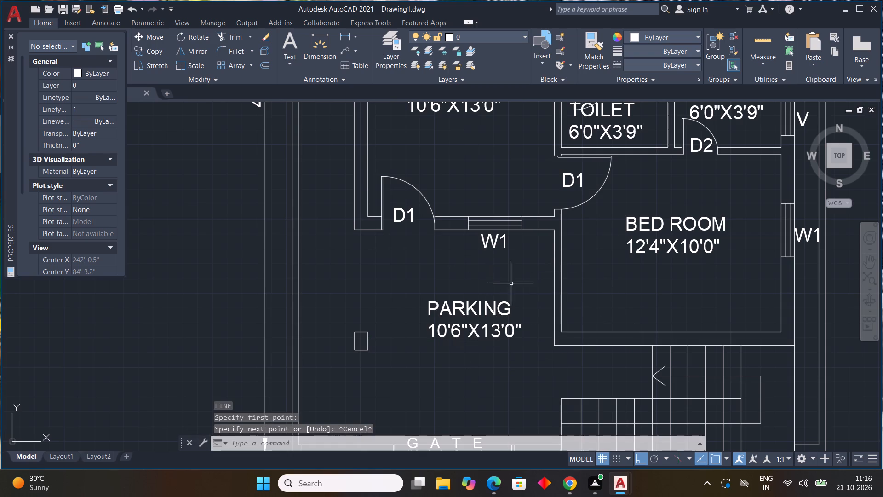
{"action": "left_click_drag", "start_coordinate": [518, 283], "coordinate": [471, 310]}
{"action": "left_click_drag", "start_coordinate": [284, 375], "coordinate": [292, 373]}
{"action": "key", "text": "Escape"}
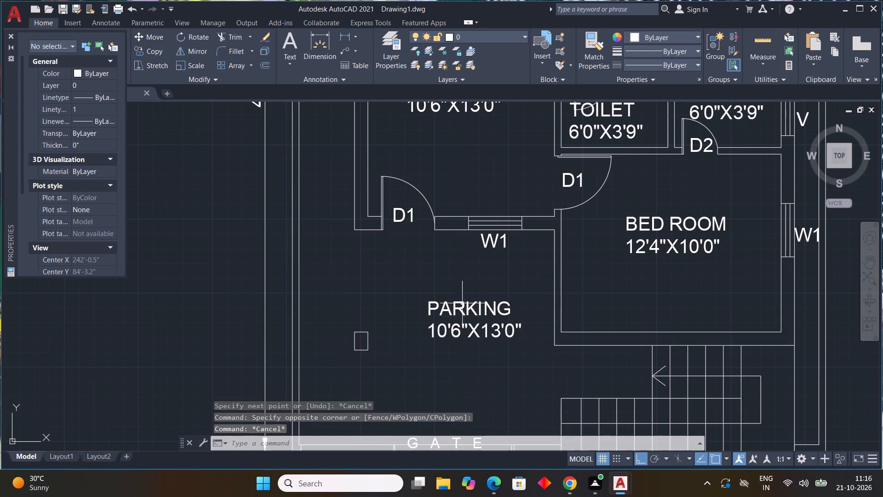
Delete the PARKING 10'6"X13'0" label and the small rectangular column beside it from the second plan.
{"action": "left_click_drag", "start_coordinate": [517, 278], "coordinate": [512, 280]}
{"action": "left_click", "coordinate": [324, 368]}
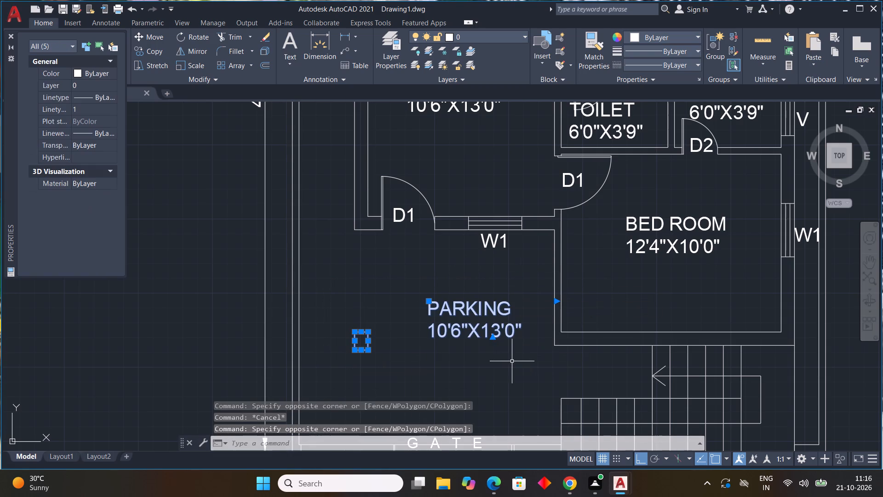
{"action": "key", "text": "Delete"}
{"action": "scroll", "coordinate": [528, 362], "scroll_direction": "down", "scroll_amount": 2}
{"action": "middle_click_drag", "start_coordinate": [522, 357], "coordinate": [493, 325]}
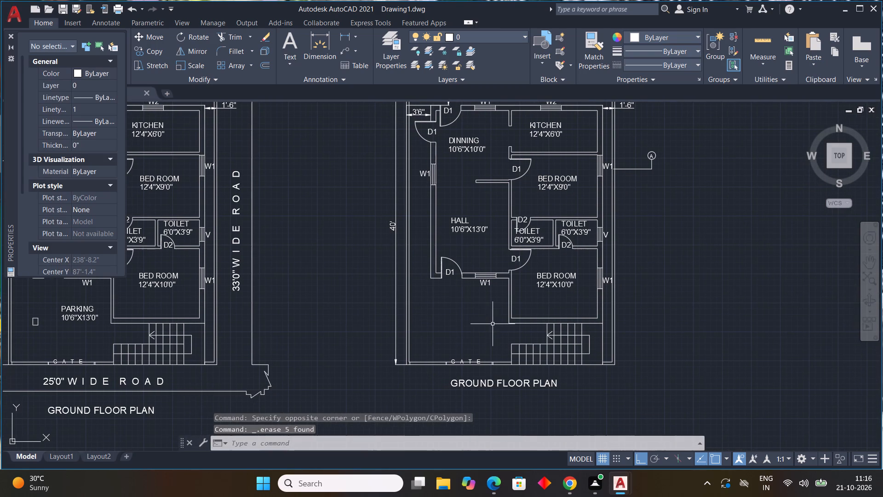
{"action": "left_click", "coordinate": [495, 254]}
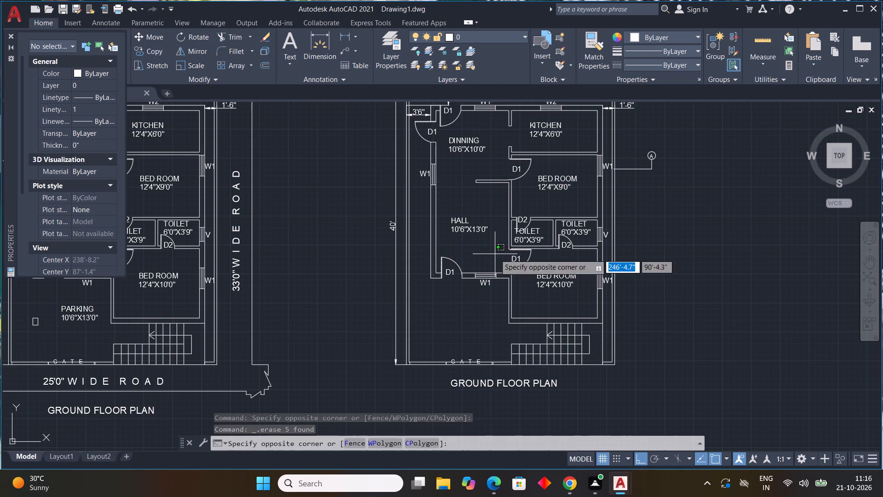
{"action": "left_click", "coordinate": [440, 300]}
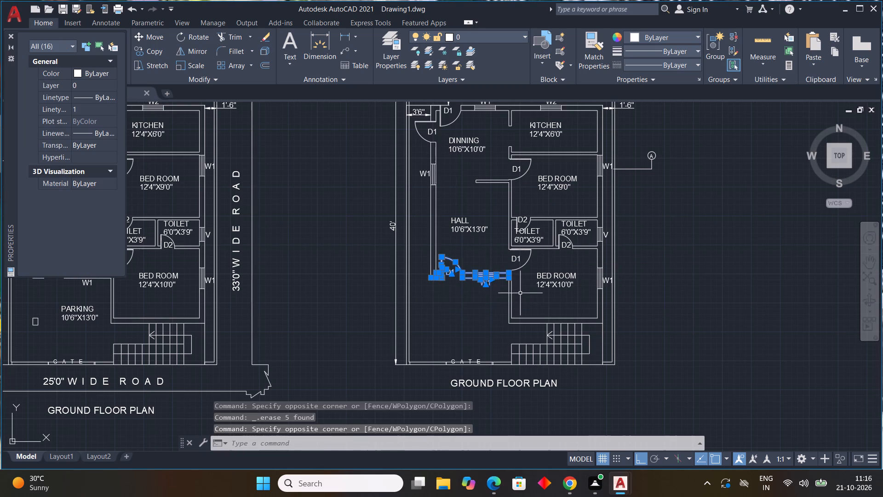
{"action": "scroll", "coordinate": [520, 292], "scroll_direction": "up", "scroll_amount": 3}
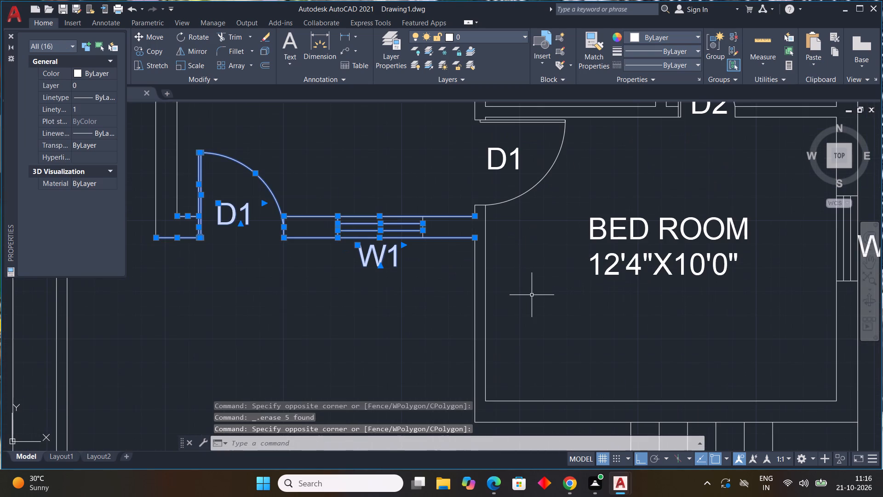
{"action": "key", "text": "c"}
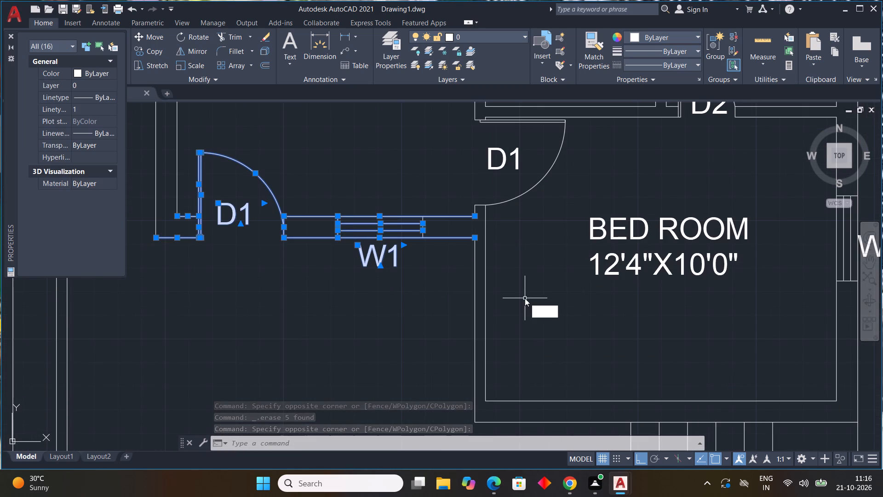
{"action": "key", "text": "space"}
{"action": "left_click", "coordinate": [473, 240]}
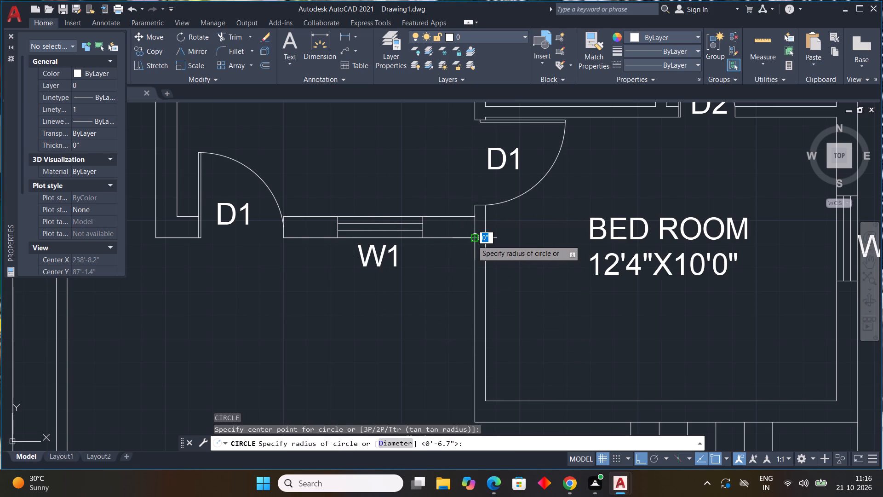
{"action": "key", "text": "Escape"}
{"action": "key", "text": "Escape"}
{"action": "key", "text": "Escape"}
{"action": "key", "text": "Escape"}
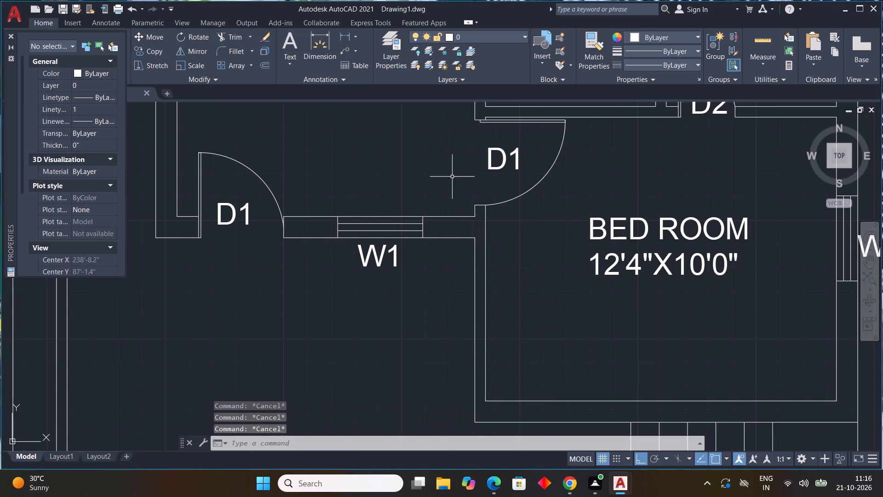
Copy the second plan's hall front wall with door D1 and window W1 from its outer east end to the front bedroom's outer southwest corner.
{"action": "left_click", "coordinate": [452, 177]}
{"action": "scroll", "coordinate": [369, 271], "scroll_direction": "down", "scroll_amount": 1}
{"action": "middle_click_drag", "start_coordinate": [369, 271], "coordinate": [451, 231]}
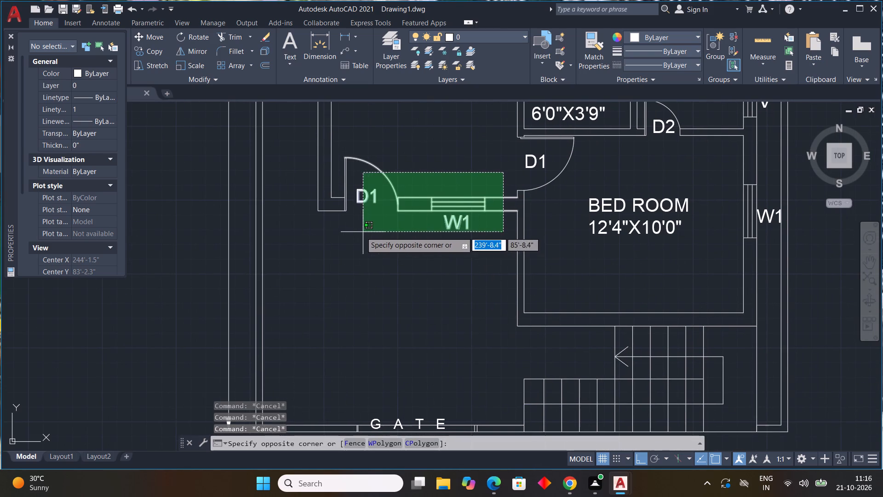
{"action": "left_click", "coordinate": [335, 231]}
{"action": "scroll", "coordinate": [354, 192], "scroll_direction": "up", "scroll_amount": 3}
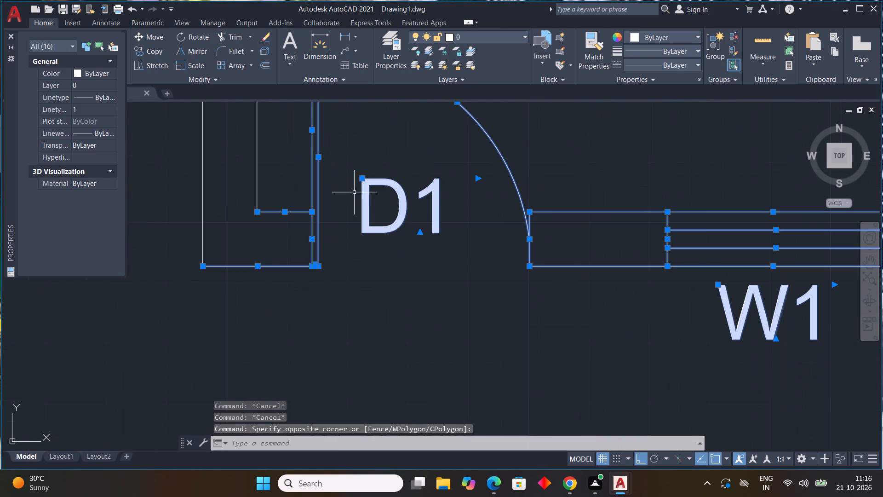
{"action": "scroll", "coordinate": [407, 266], "scroll_direction": "down", "scroll_amount": 3}
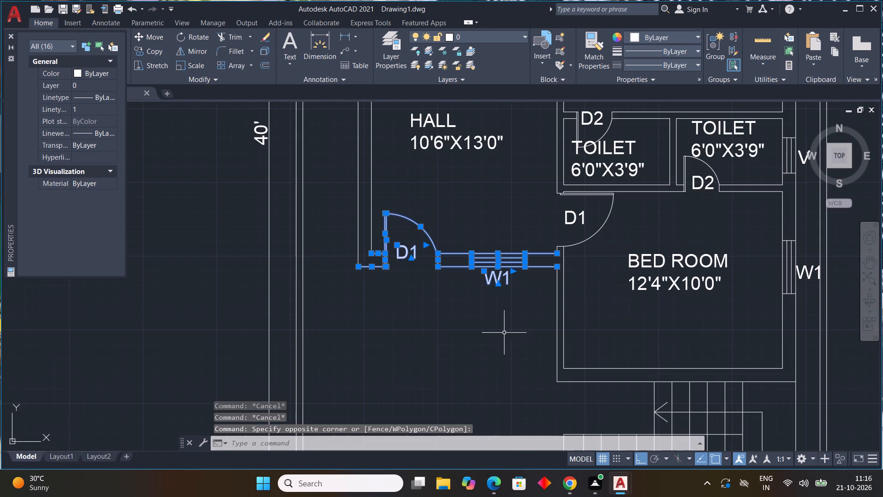
{"action": "type", "text": "CO"}
{"action": "key", "text": "space"}
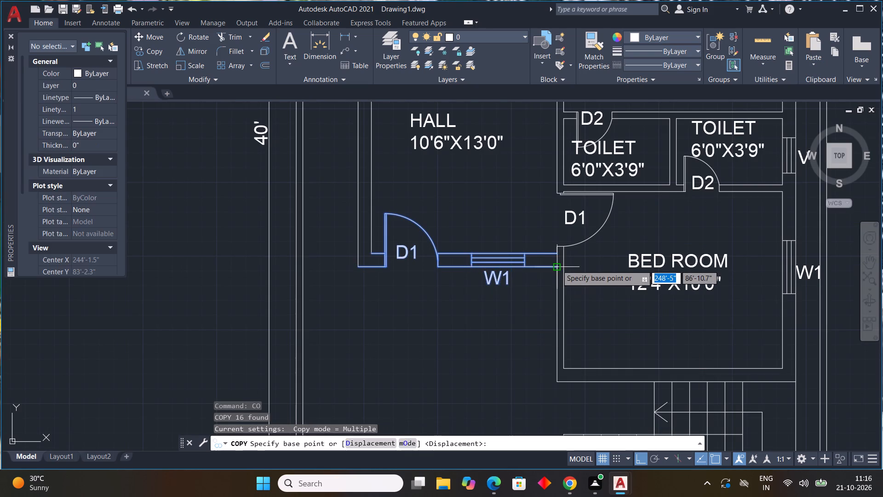
{"action": "left_click", "coordinate": [557, 265]}
{"action": "scroll", "coordinate": [558, 383], "scroll_direction": "up", "scroll_amount": 2}
{"action": "left_click", "coordinate": [557, 383]}
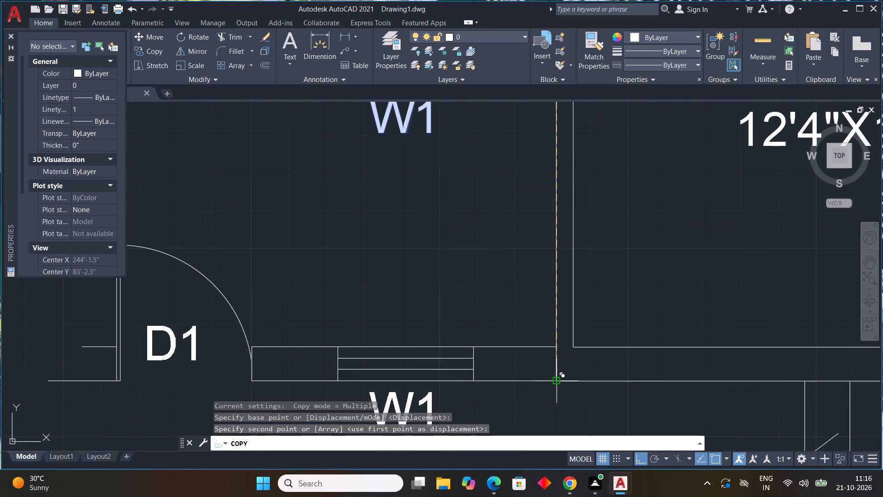
{"action": "key", "text": "Escape"}
Draw two vertical lines extending the hall's west wall faces south to the copied front wall's matching corners.
{"action": "scroll", "coordinate": [616, 350], "scroll_direction": "down", "scroll_amount": 4}
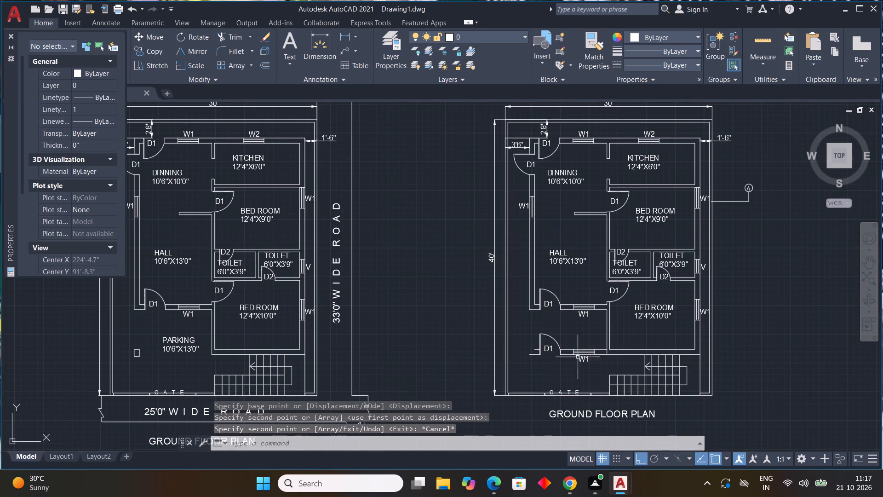
{"action": "key", "text": "l"}
{"action": "key", "text": "space"}
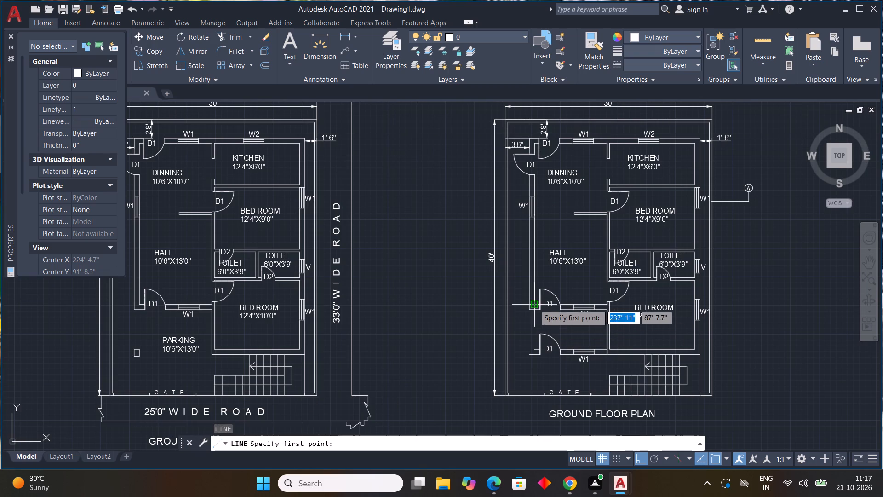
{"action": "scroll", "coordinate": [534, 289], "scroll_direction": "up", "scroll_amount": 2}
{"action": "left_click", "coordinate": [534, 327]}
{"action": "middle_click_drag", "start_coordinate": [543, 405], "coordinate": [537, 402]}
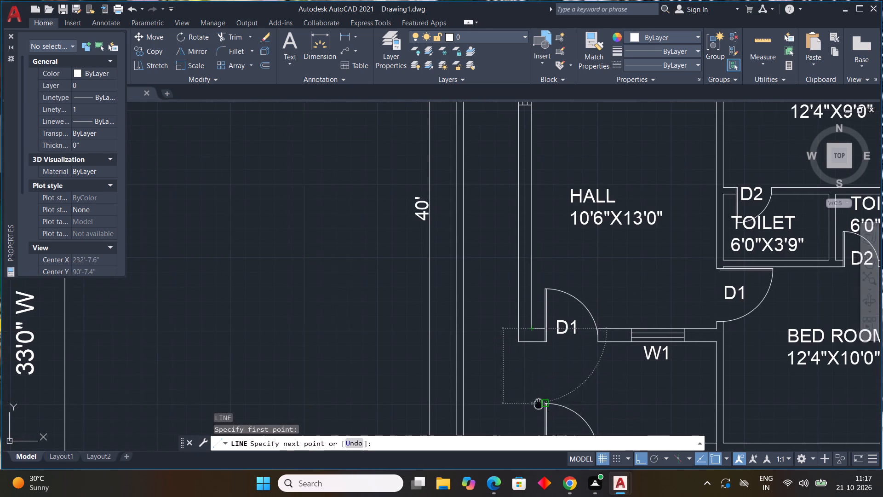
{"action": "middle_click_drag", "start_coordinate": [537, 402], "coordinate": [490, 260]}
{"action": "left_click", "coordinate": [483, 303]}
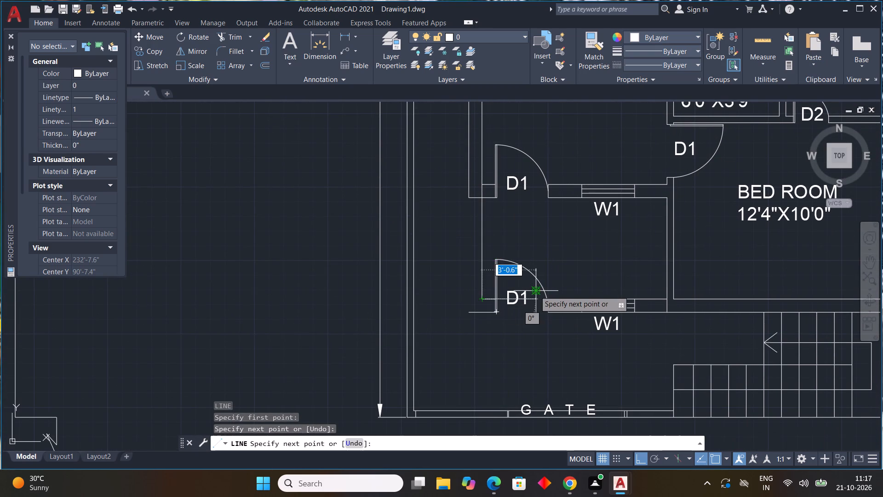
{"action": "key", "text": "Escape"}
{"action": "key", "text": "space"}
{"action": "left_click", "coordinate": [466, 200]}
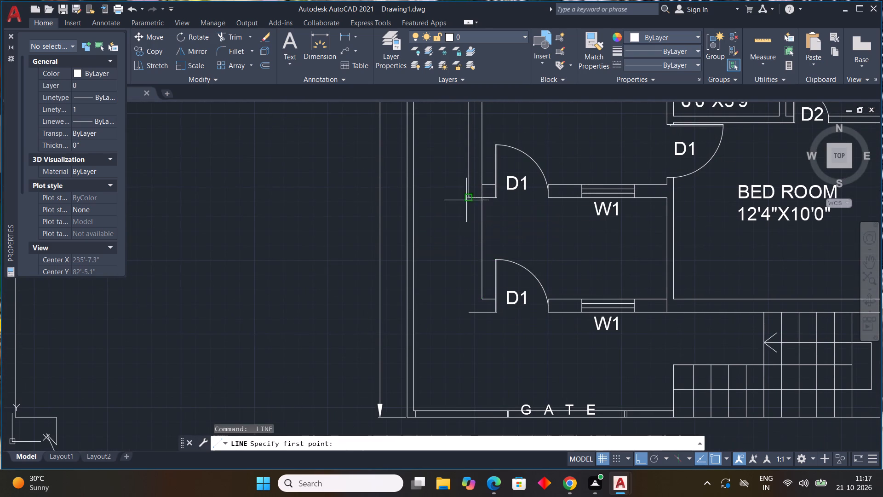
{"action": "left_click", "coordinate": [471, 313]}
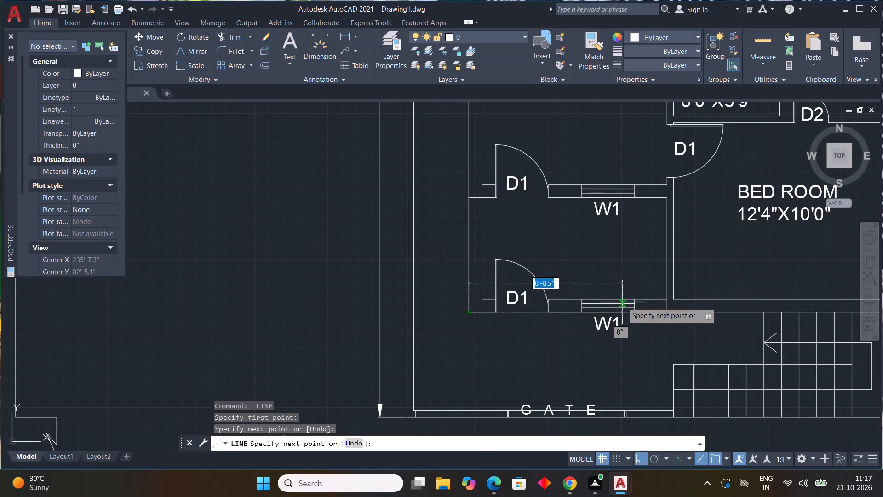
{"action": "key", "text": "Escape"}
Draw a short vertical line closing the bedroom wall face gap between the old hall front wall's inner and outer east ends.
{"action": "left_click", "coordinate": [647, 165]}
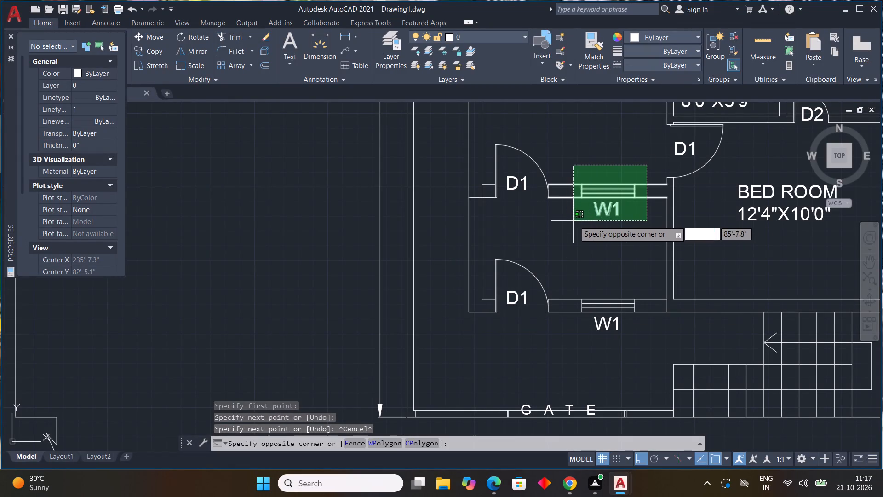
{"action": "key", "text": "Escape"}
{"action": "middle_click_drag", "start_coordinate": [625, 237], "coordinate": [511, 313]}
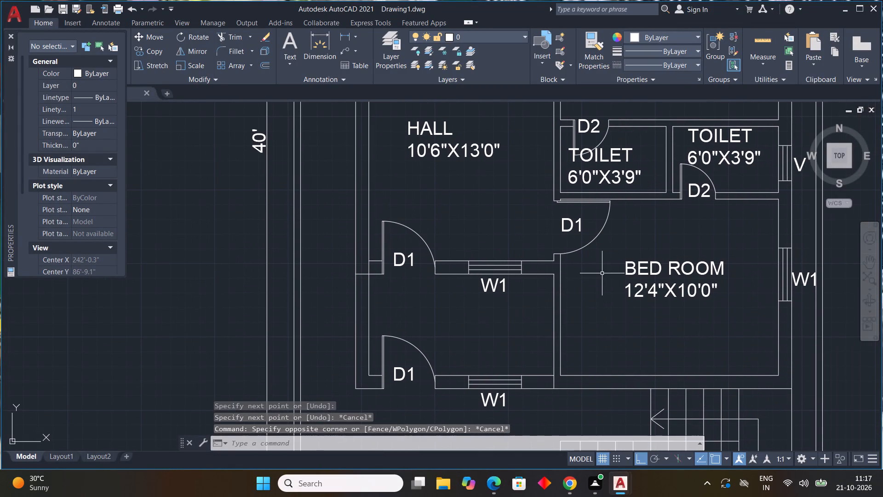
{"action": "type", "text": "L"}
{"action": "key", "text": "space"}
{"action": "scroll", "coordinate": [570, 258], "scroll_direction": "up", "scroll_amount": 2}
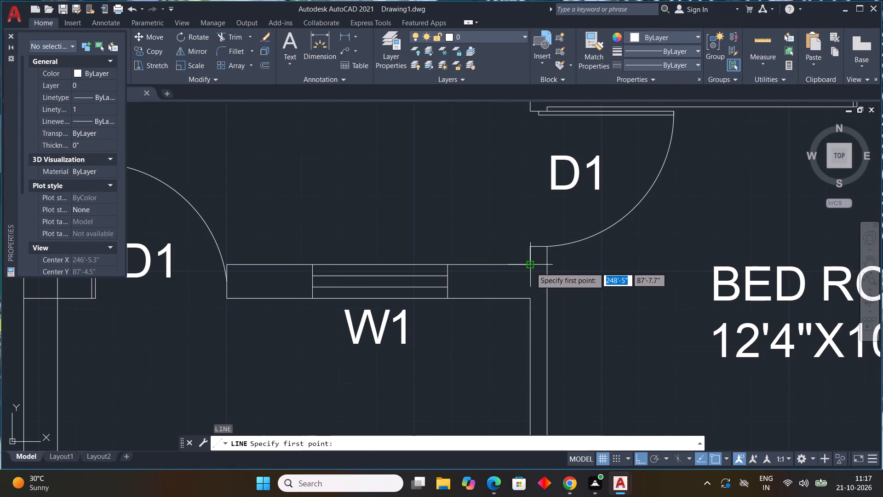
{"action": "left_click_drag", "start_coordinate": [531, 267], "coordinate": [531, 277]}
{"action": "left_click", "coordinate": [529, 301]}
{"action": "key", "text": "Escape"}
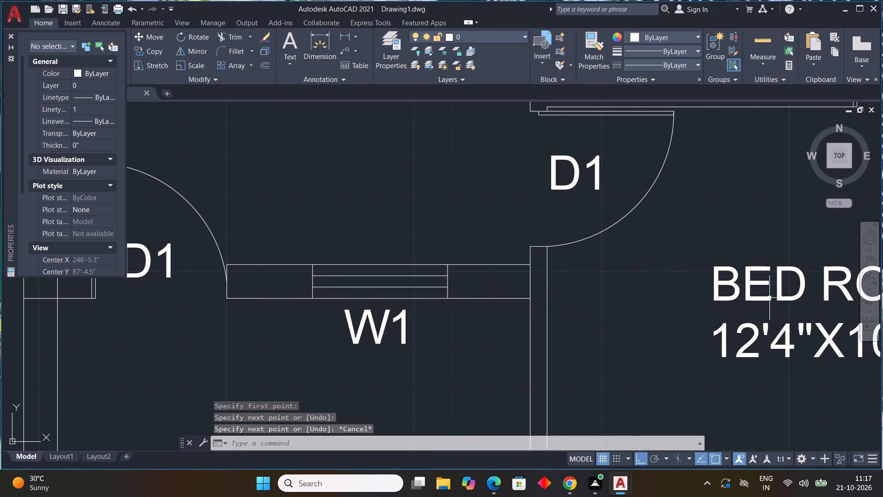
Delete the old hall front wall with its D1 door, W1 window and labels, including the leftover window jamb line.
{"action": "scroll", "coordinate": [766, 298], "scroll_direction": "down", "scroll_amount": 3}
{"action": "left_click_drag", "start_coordinate": [665, 255], "coordinate": [665, 262]}
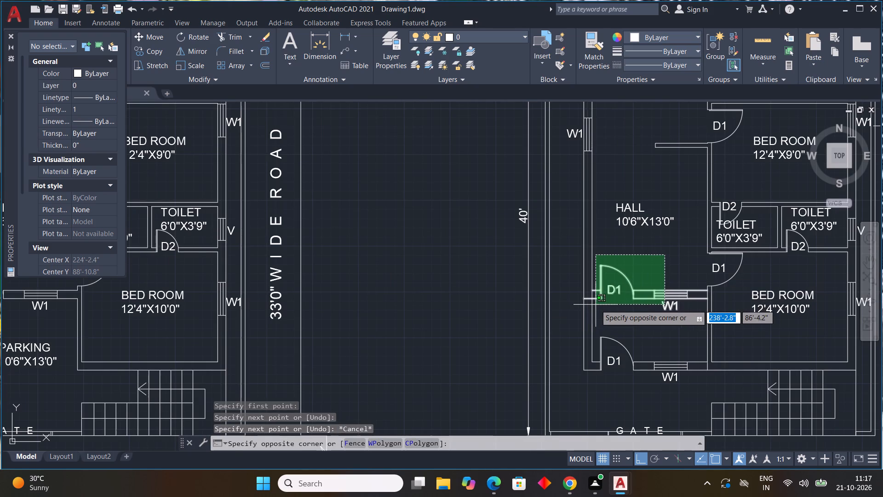
{"action": "left_click", "coordinate": [597, 308]}
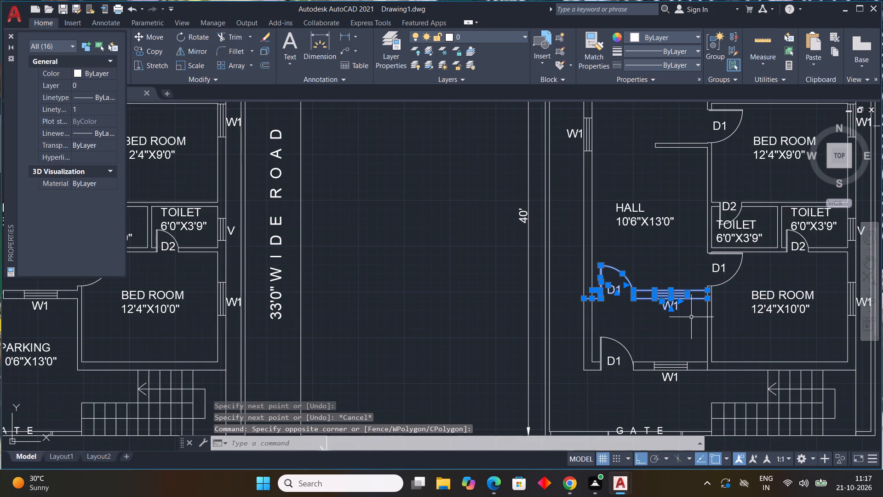
{"action": "key", "text": "Delete"}
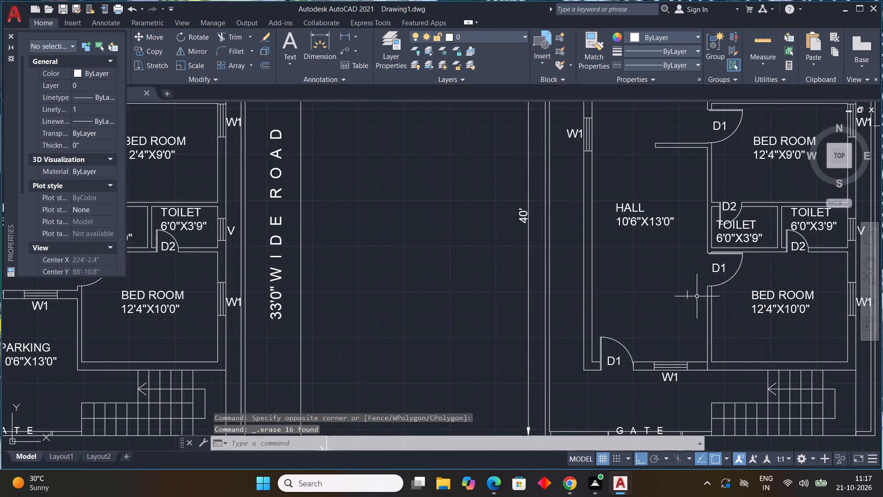
{"action": "scroll", "coordinate": [693, 278], "scroll_direction": "up", "scroll_amount": 1}
{"action": "left_click_drag", "start_coordinate": [703, 289], "coordinate": [678, 304]}
{"action": "left_click", "coordinate": [654, 332]}
{"action": "key", "text": "Delete"}
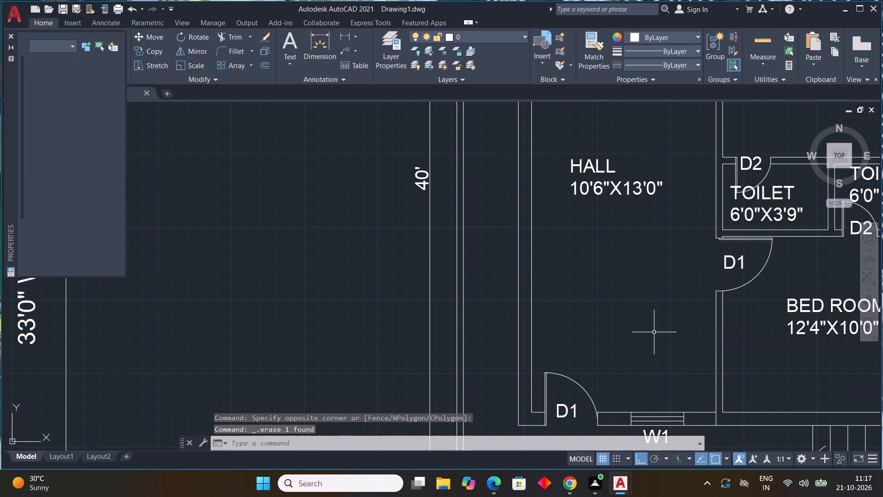
Change the second plan's HALL size label to 10'6"X19'6".
{"action": "scroll", "coordinate": [598, 283], "scroll_direction": "down", "scroll_amount": 1}
{"action": "middle_click_drag", "start_coordinate": [598, 283], "coordinate": [590, 304]}
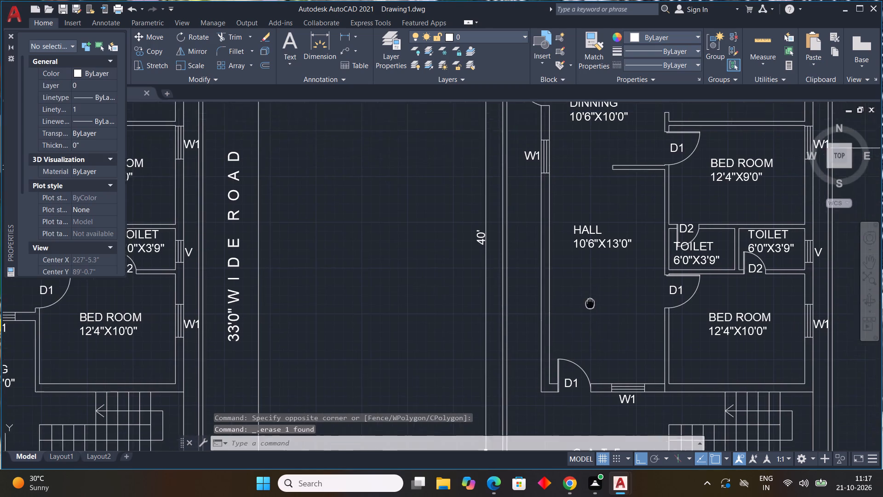
{"action": "middle_click_drag", "start_coordinate": [590, 304], "coordinate": [528, 334]}
{"action": "double_click", "coordinate": [557, 277]}
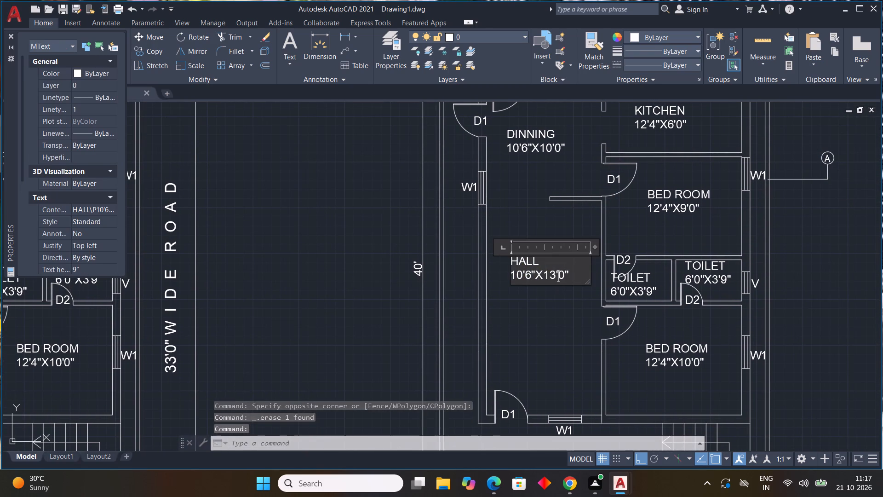
{"action": "left_click", "coordinate": [571, 271]}
{"action": "key", "text": "BackSpace"}
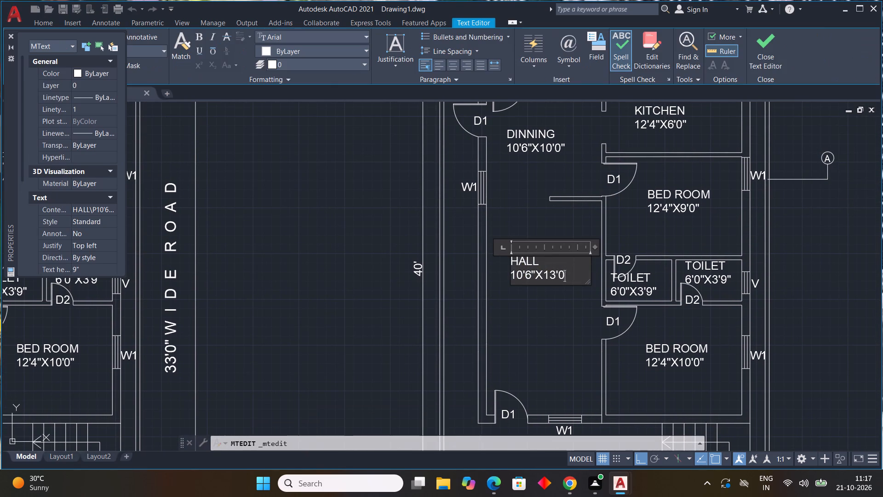
{"action": "key", "text": "BackSpace"}
{"action": "key", "text": "BackSpace"}
{"action": "key", "text": "BackSpace"}
{"action": "key", "text": "9"}
{"action": "key", "text": "apostrophe"}
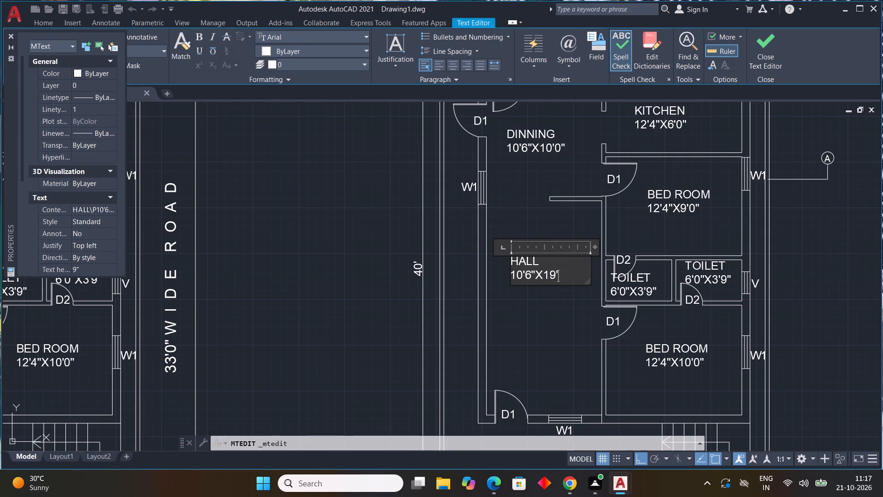
{"action": "key", "text": "6"}
{"action": "key", "text": "shift+quotedbl"}
{"action": "left_click", "coordinate": [303, 256]}
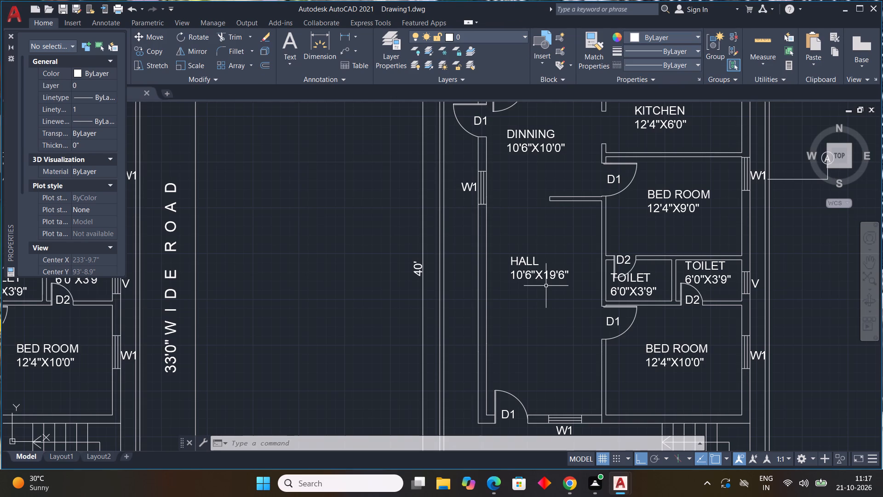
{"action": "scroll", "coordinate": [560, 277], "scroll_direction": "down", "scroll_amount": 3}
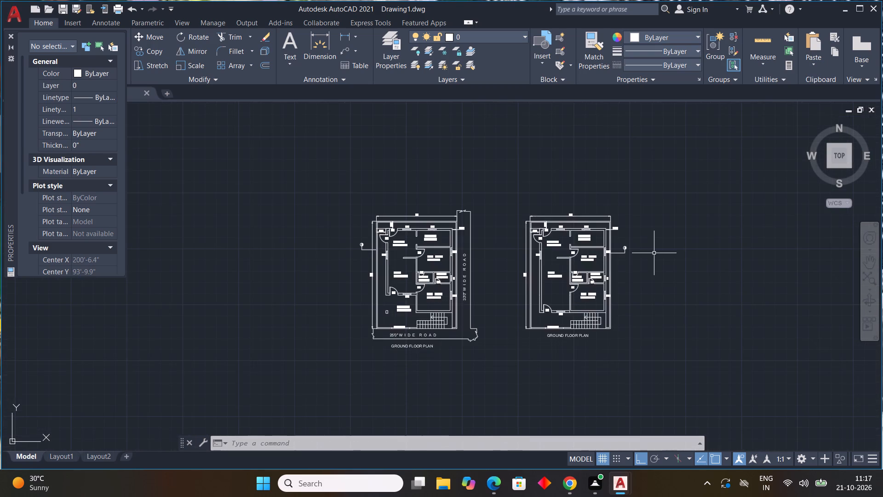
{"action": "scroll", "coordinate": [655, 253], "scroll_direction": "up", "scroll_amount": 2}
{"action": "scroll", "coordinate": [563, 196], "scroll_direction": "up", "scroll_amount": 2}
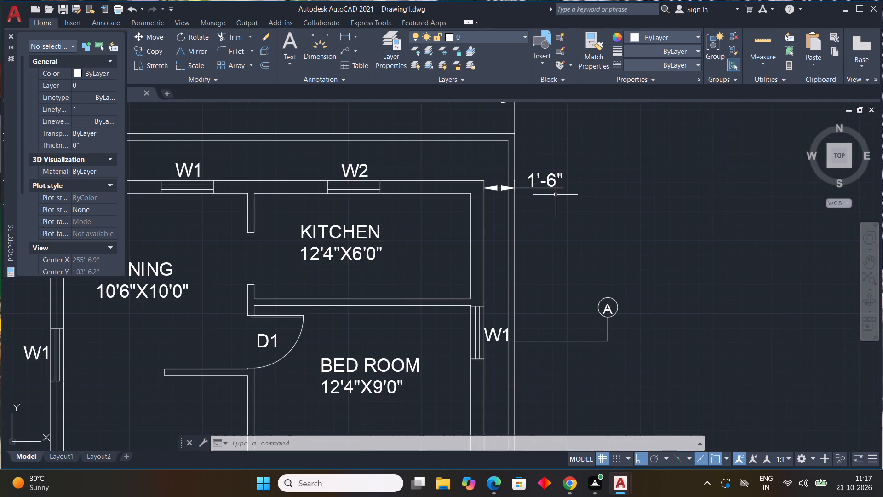
Draw a vertical line about 2'-8" long from the second plan's outer northeast kitchen corner north to the outer boundary line.
{"action": "scroll", "coordinate": [545, 196], "scroll_direction": "down", "scroll_amount": 2}
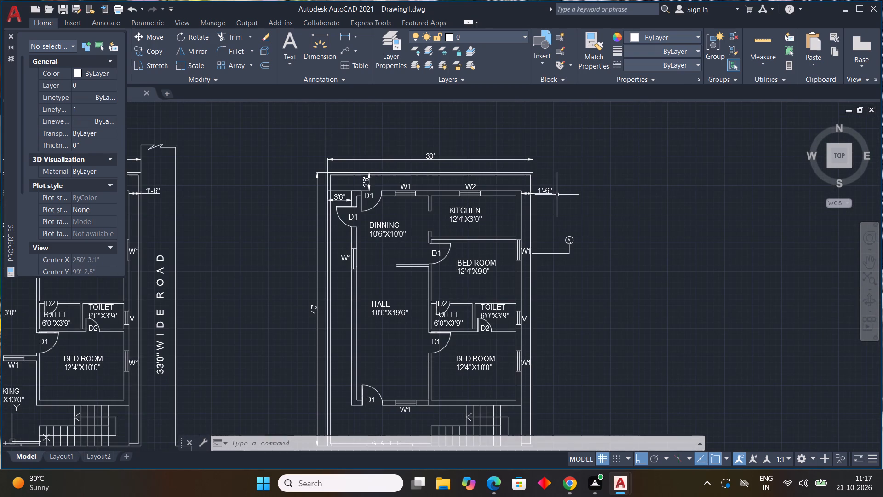
{"action": "scroll", "coordinate": [524, 191], "scroll_direction": "up", "scroll_amount": 4}
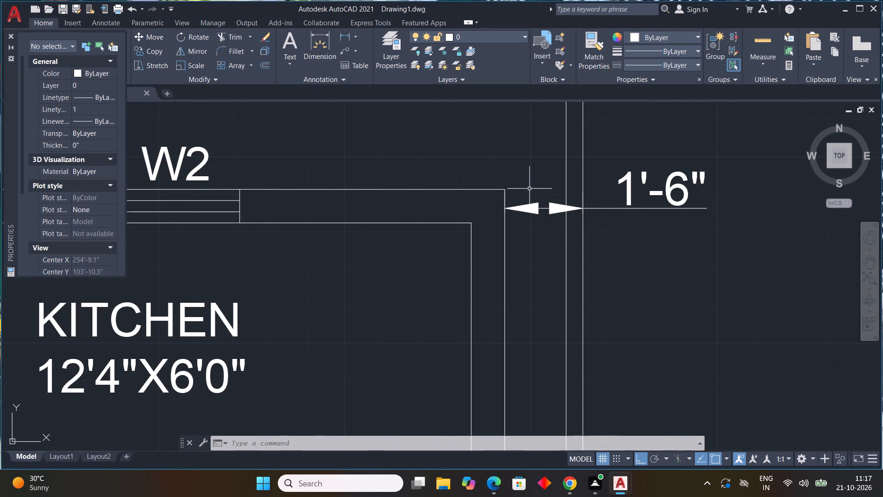
{"action": "type", "text": "L"}
{"action": "key", "text": "space"}
{"action": "left_click", "coordinate": [506, 188]}
{"action": "middle_click_drag", "start_coordinate": [516, 166], "coordinate": [518, 235]}
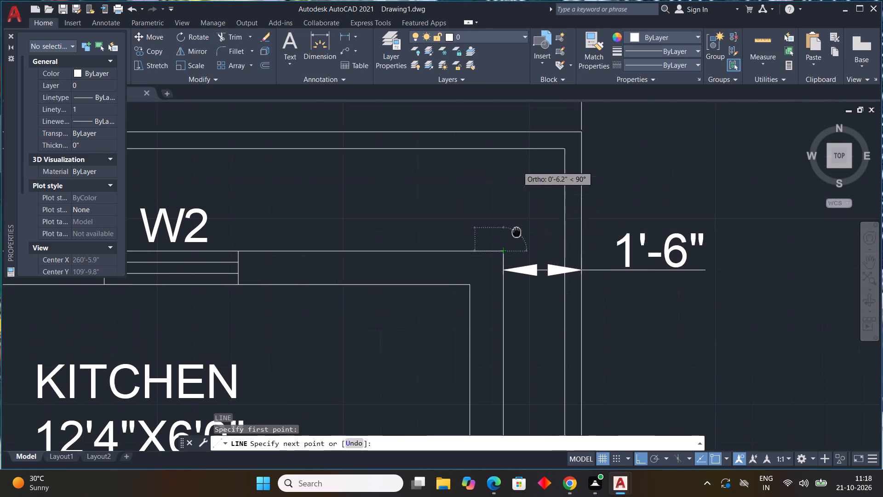
{"action": "middle_click_drag", "start_coordinate": [518, 235], "coordinate": [526, 264]}
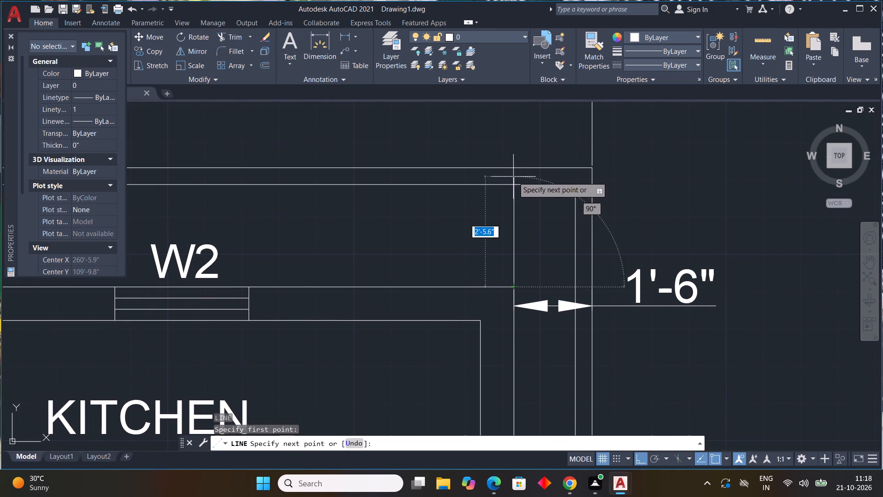
{"action": "left_click", "coordinate": [514, 168]}
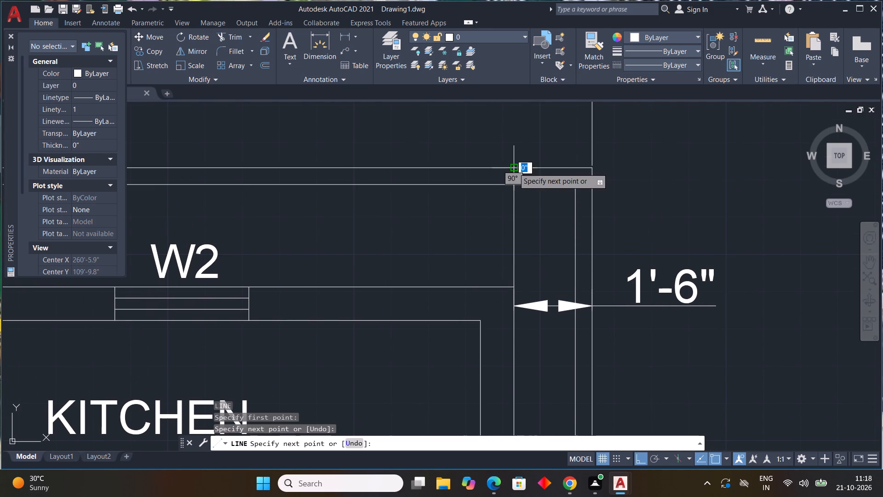
{"action": "key", "text": "Escape"}
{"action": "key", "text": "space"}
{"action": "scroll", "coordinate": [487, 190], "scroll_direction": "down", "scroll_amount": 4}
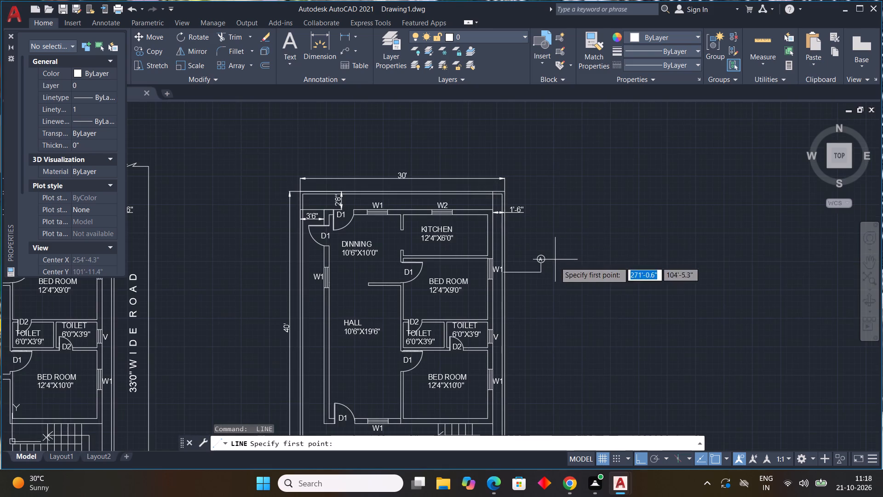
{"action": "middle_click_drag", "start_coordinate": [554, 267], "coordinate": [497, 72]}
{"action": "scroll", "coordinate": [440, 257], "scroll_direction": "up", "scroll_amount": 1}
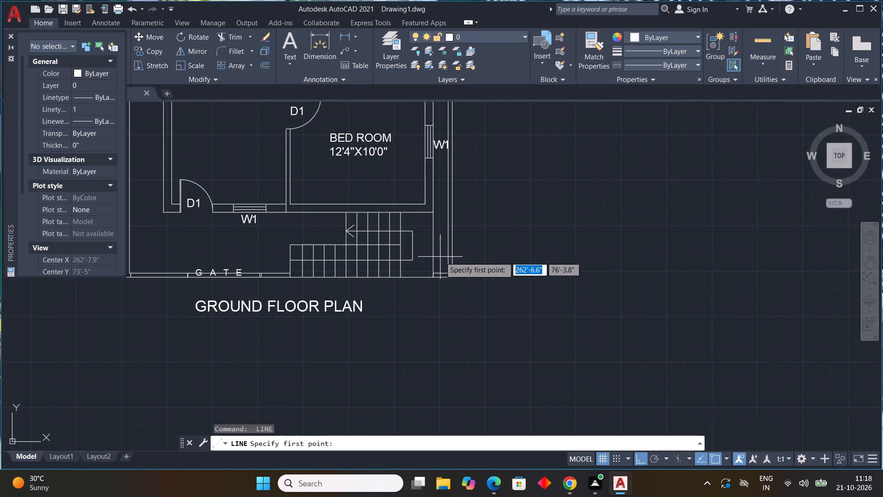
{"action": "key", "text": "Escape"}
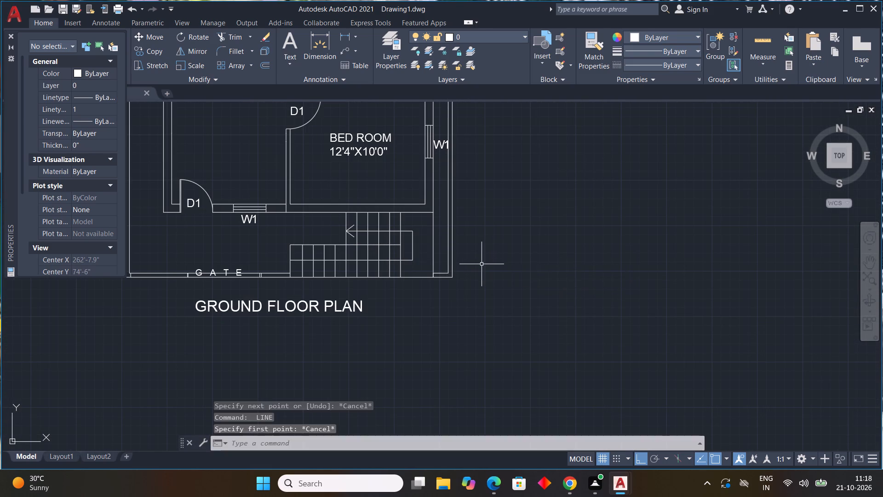
Move the second plan's section mark A, with its leader lines, west so the horizontal line starts at the bedroom's outer east wall face.
{"action": "scroll", "coordinate": [482, 264], "scroll_direction": "down", "scroll_amount": 3}
{"action": "middle_click_drag", "start_coordinate": [489, 295], "coordinate": [520, 334]}
{"action": "scroll", "coordinate": [461, 262], "scroll_direction": "up", "scroll_amount": 2}
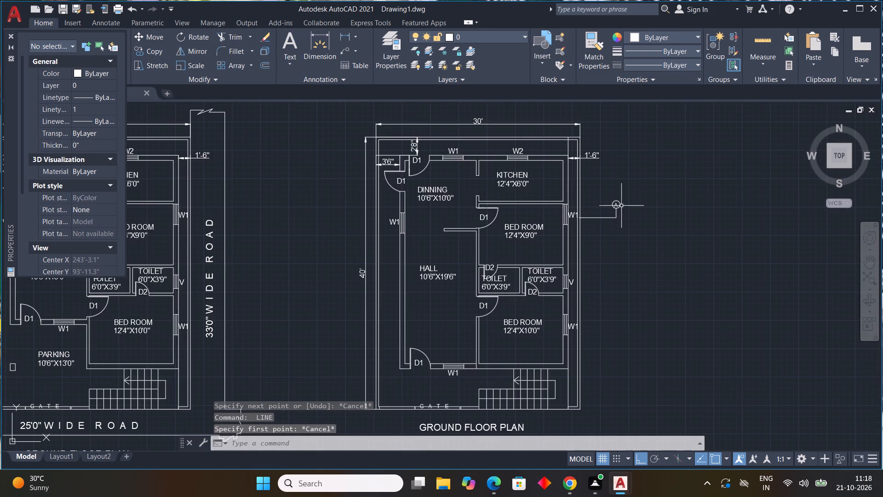
{"action": "scroll", "coordinate": [615, 204], "scroll_direction": "up", "scroll_amount": 3}
{"action": "left_click", "coordinate": [517, 260]}
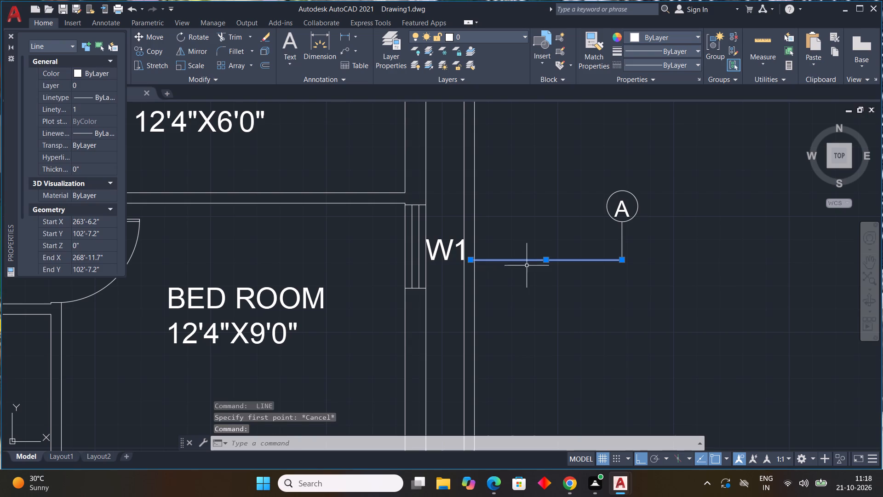
{"action": "left_click_drag", "start_coordinate": [656, 172], "coordinate": [645, 184]}
{"action": "left_click", "coordinate": [591, 249]}
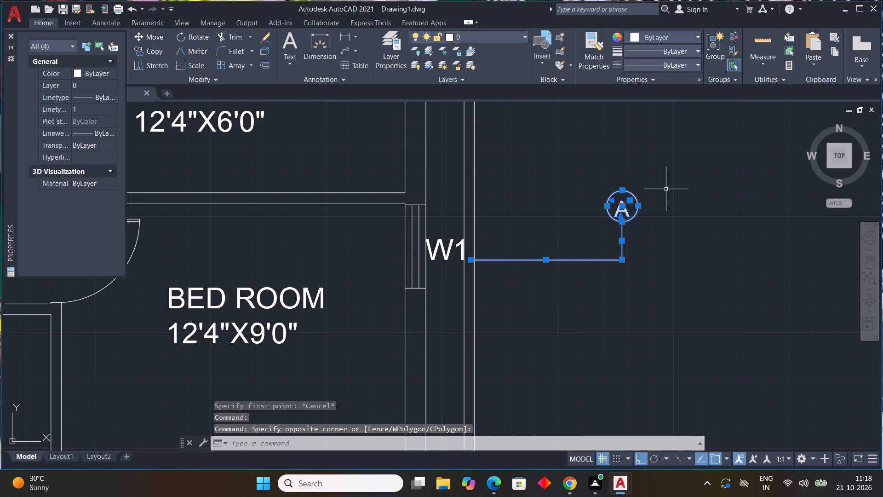
{"action": "left_click_drag", "start_coordinate": [666, 189], "coordinate": [657, 192]}
{"action": "left_click_drag", "start_coordinate": [595, 220], "coordinate": [592, 225]}
{"action": "scroll", "coordinate": [619, 209], "scroll_direction": "up", "scroll_amount": 4}
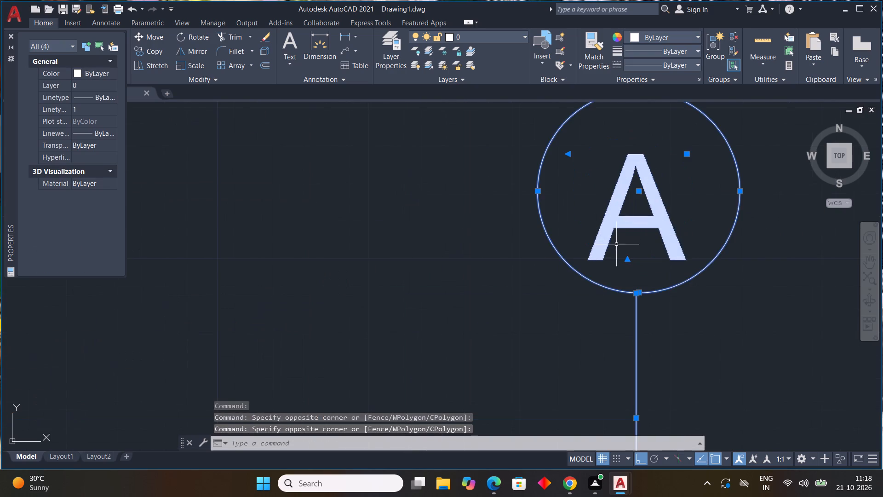
{"action": "scroll", "coordinate": [617, 255], "scroll_direction": "down", "scroll_amount": 3}
{"action": "key", "text": "m"}
{"action": "key", "text": "space"}
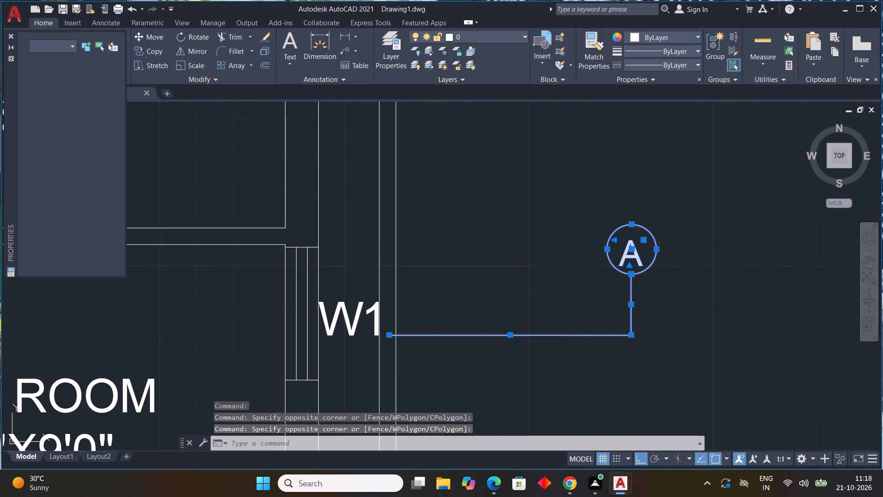
{"action": "left_click", "coordinate": [391, 337]}
{"action": "left_click", "coordinate": [319, 336]}
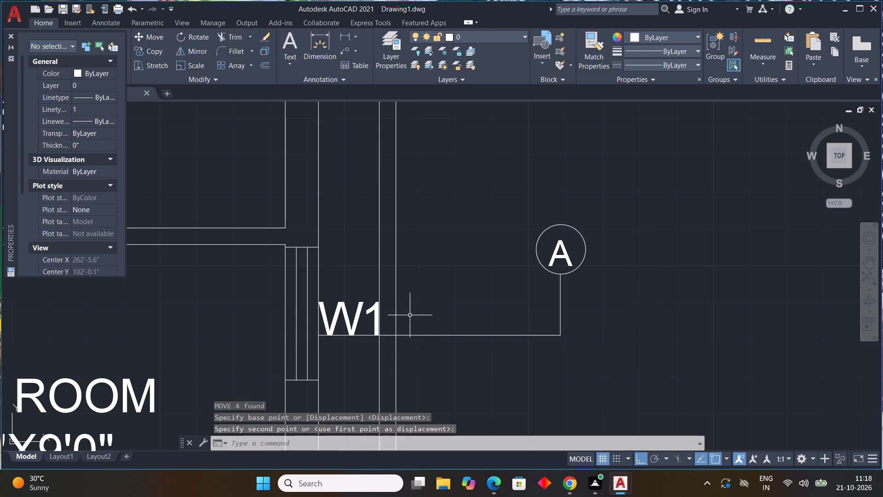
{"action": "key", "text": "Escape"}
Examine the two ground floor plans side by side for remaining differences.
{"action": "scroll", "coordinate": [385, 325], "scroll_direction": "down", "scroll_amount": 4}
{"action": "middle_click_drag", "start_coordinate": [401, 327], "coordinate": [448, 353]}
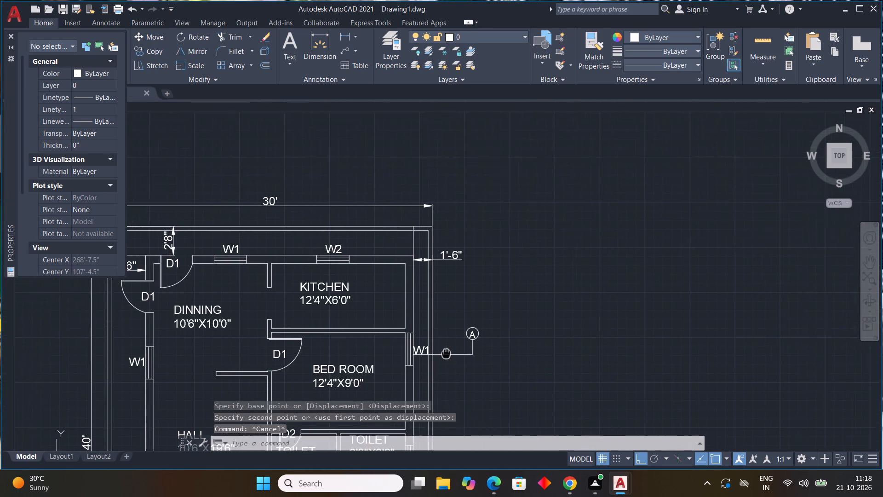
{"action": "middle_click_drag", "start_coordinate": [448, 353], "coordinate": [661, 330]}
{"action": "scroll", "coordinate": [605, 274], "scroll_direction": "down", "scroll_amount": 2}
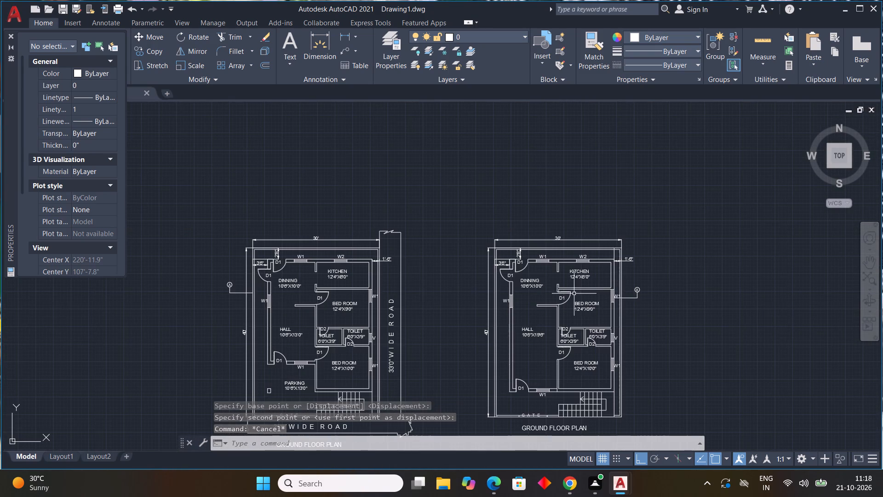
{"action": "scroll", "coordinate": [522, 256], "scroll_direction": "up", "scroll_amount": 3}
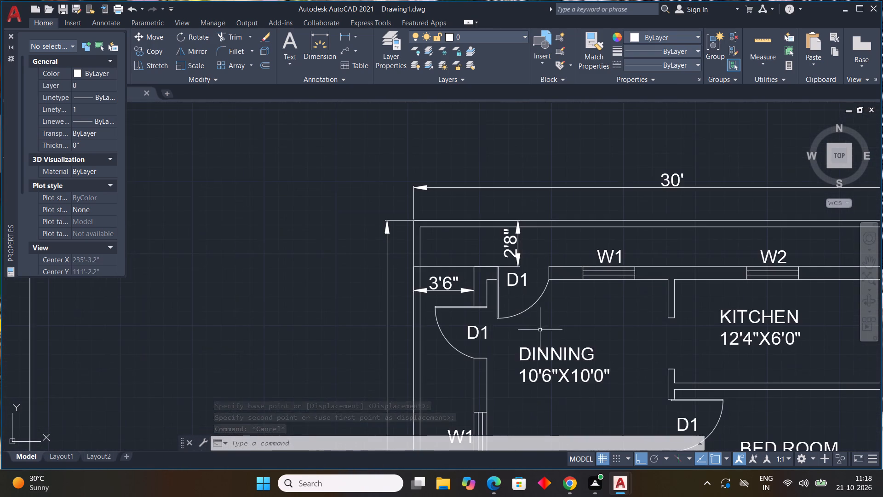
{"action": "scroll", "coordinate": [540, 330], "scroll_direction": "down", "scroll_amount": 3}
{"action": "middle_click_drag", "start_coordinate": [556, 364], "coordinate": [430, 214]}
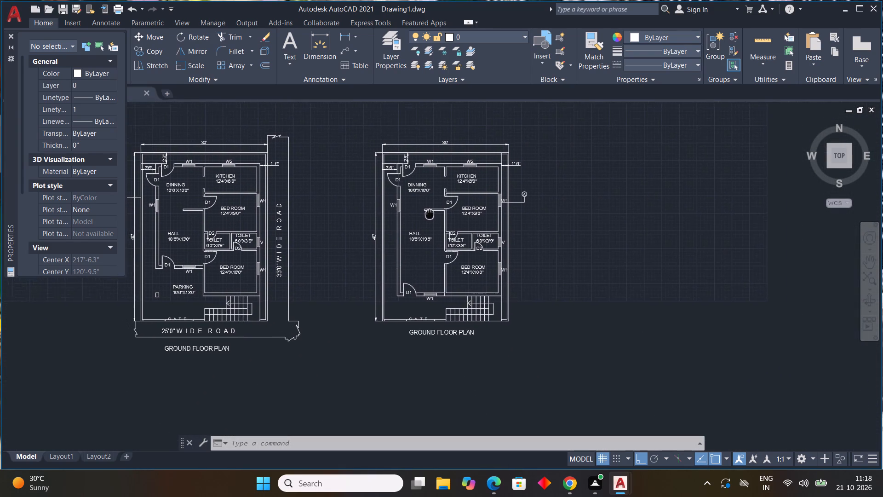
{"action": "middle_click_drag", "start_coordinate": [430, 214], "coordinate": [445, 237]}
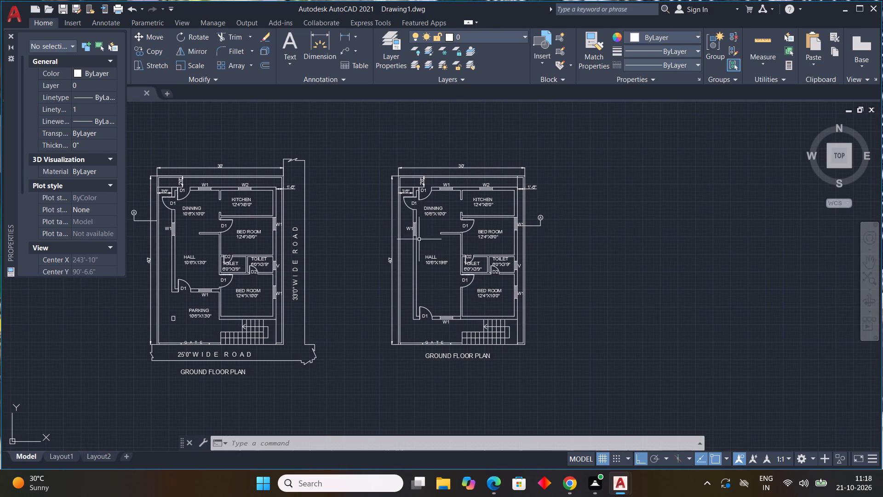
Copy the second plan's west wall W1 window and its label about 11'-6" south along the hall wall.
{"action": "scroll", "coordinate": [419, 219], "scroll_direction": "up", "scroll_amount": 5}
{"action": "middle_click_drag", "start_coordinate": [419, 220], "coordinate": [437, 162]}
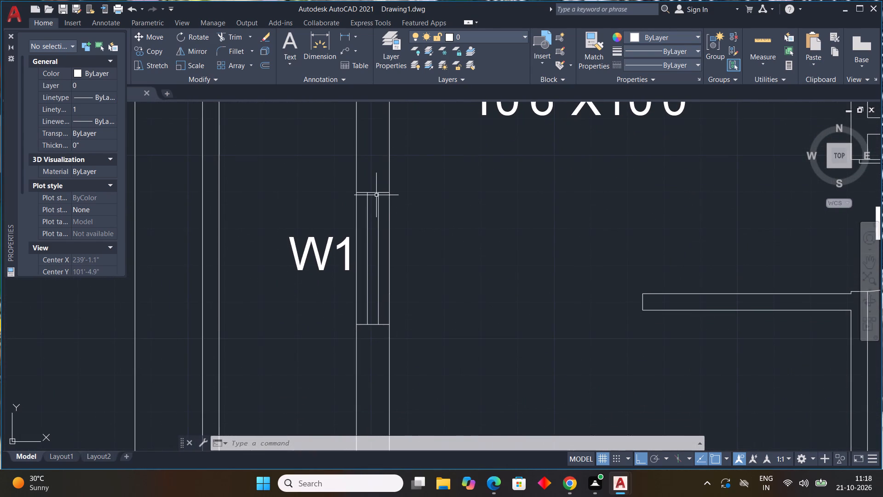
{"action": "left_click", "coordinate": [384, 186]}
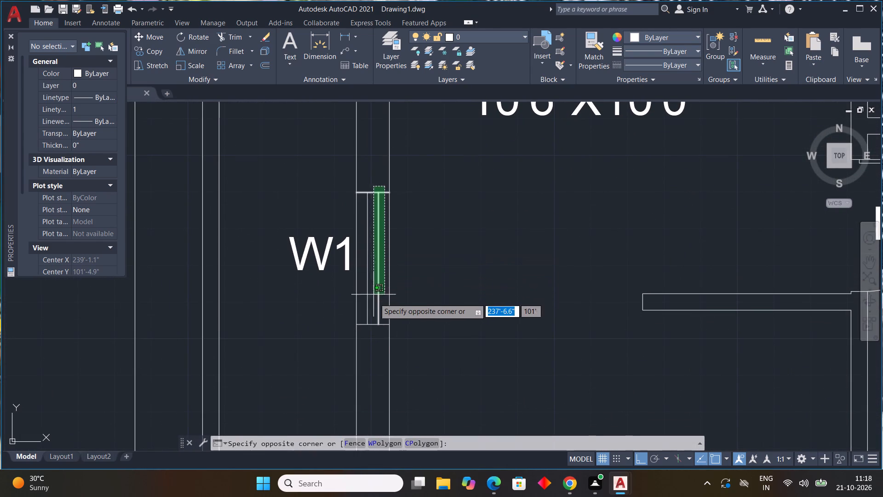
{"action": "left_click_drag", "start_coordinate": [361, 334], "coordinate": [369, 337]}
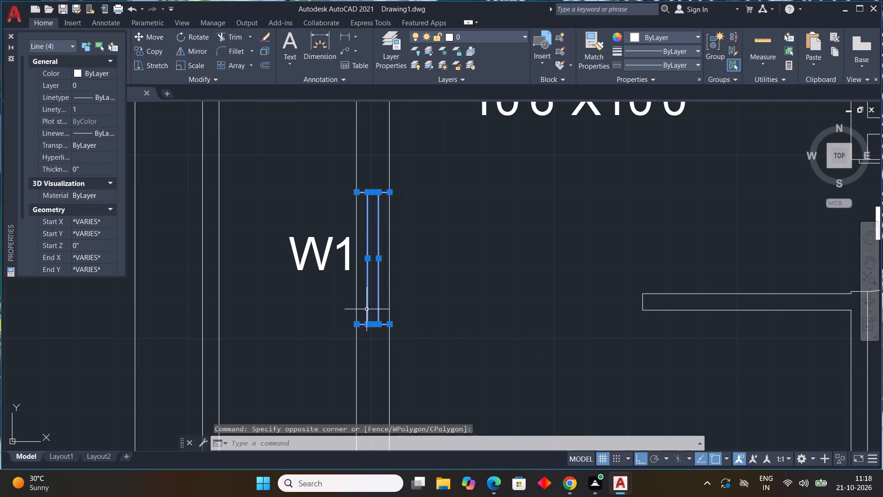
{"action": "scroll", "coordinate": [363, 302], "scroll_direction": "up", "scroll_amount": 1}
{"action": "left_click_drag", "start_coordinate": [339, 184], "coordinate": [334, 190]}
{"action": "left_click", "coordinate": [299, 276]}
{"action": "scroll", "coordinate": [323, 287], "scroll_direction": "down", "scroll_amount": 2}
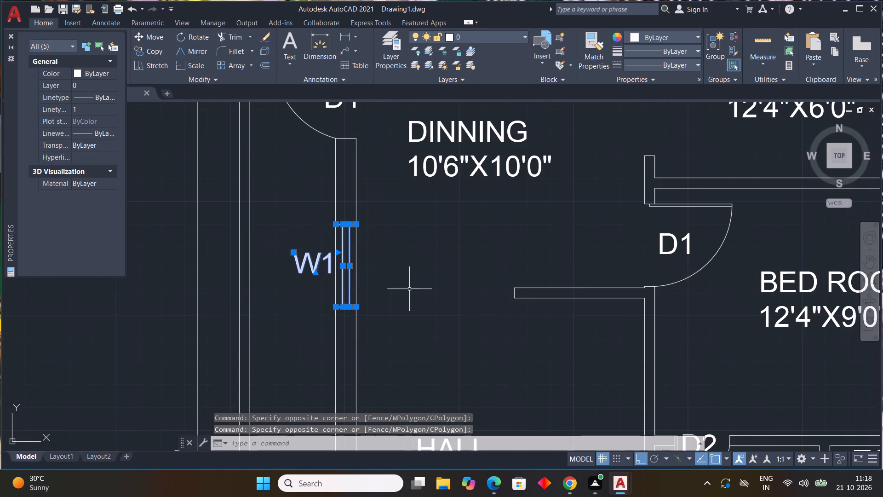
{"action": "key", "text": "c"}
{"action": "type", "text": "O"}
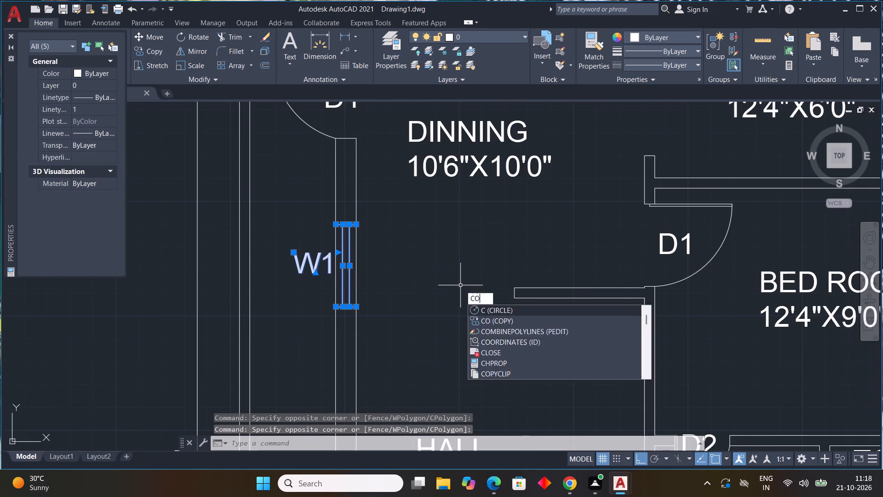
{"action": "key", "text": "space"}
{"action": "left_click_drag", "start_coordinate": [357, 306], "coordinate": [369, 314]}
{"action": "scroll", "coordinate": [408, 345], "scroll_direction": "down", "scroll_amount": 2}
{"action": "middle_click_drag", "start_coordinate": [408, 345], "coordinate": [406, 318]}
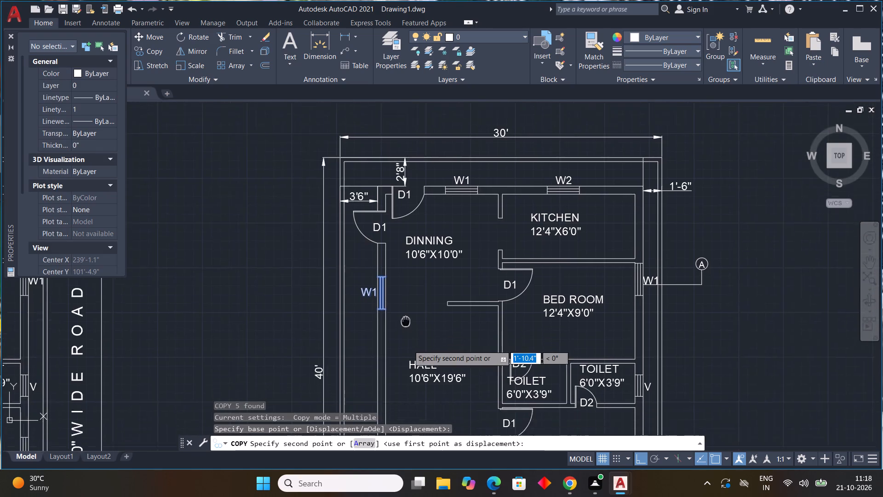
{"action": "middle_click_drag", "start_coordinate": [406, 318], "coordinate": [392, 215]}
{"action": "scroll", "coordinate": [374, 340], "scroll_direction": "up", "scroll_amount": 1}
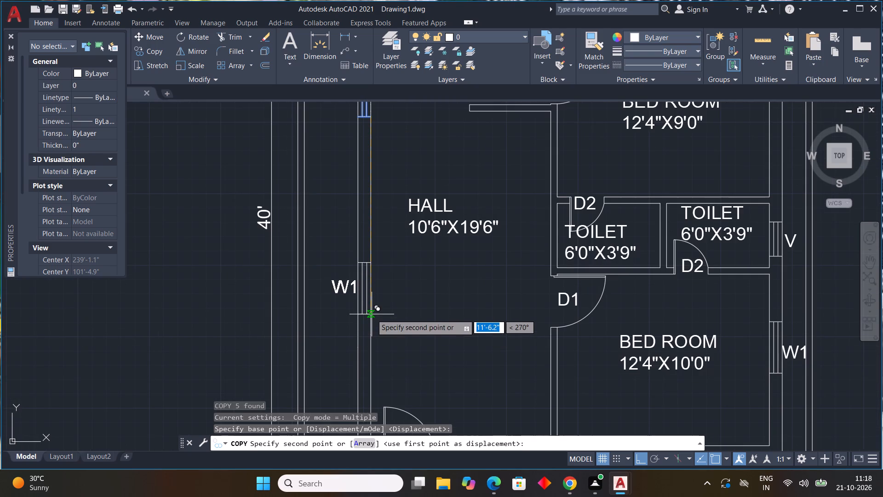
{"action": "left_click", "coordinate": [372, 314]}
{"action": "key", "text": "Escape"}
Delete the second plan's GATE label, the gate posts and the inner front boundary line up to the stairs.
{"action": "scroll", "coordinate": [499, 312], "scroll_direction": "down", "scroll_amount": 3}
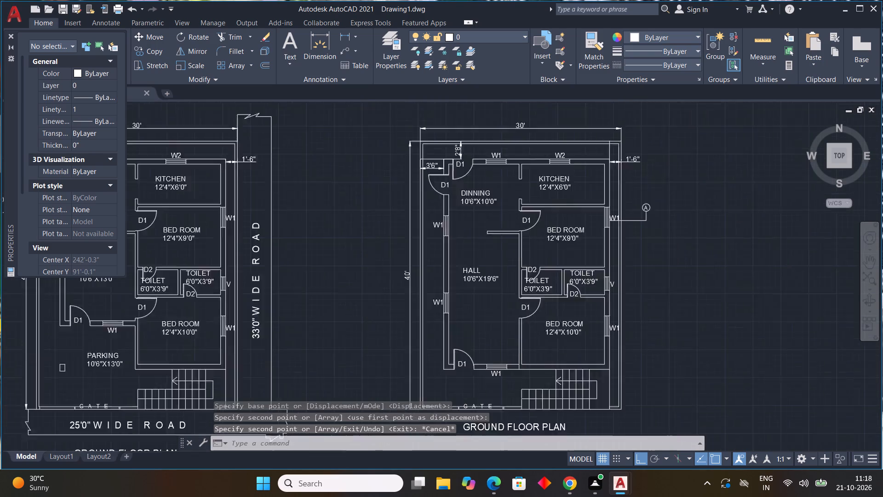
{"action": "middle_click_drag", "start_coordinate": [488, 317], "coordinate": [479, 353]}
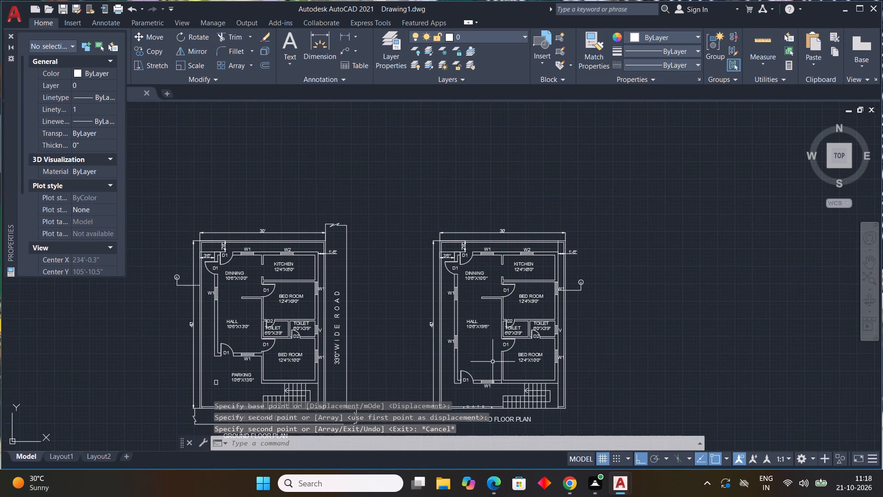
{"action": "middle_click_drag", "start_coordinate": [501, 406], "coordinate": [460, 189]}
{"action": "scroll", "coordinate": [460, 189], "scroll_direction": "up", "scroll_amount": 1}
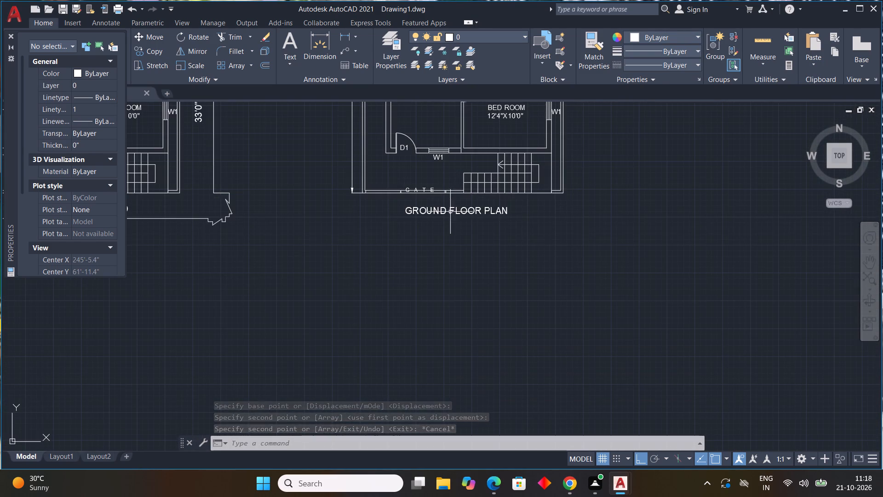
{"action": "scroll", "coordinate": [447, 222], "scroll_direction": "up", "scroll_amount": 1}
{"action": "middle_click_drag", "start_coordinate": [447, 222], "coordinate": [485, 298]}
{"action": "left_click", "coordinate": [474, 237]}
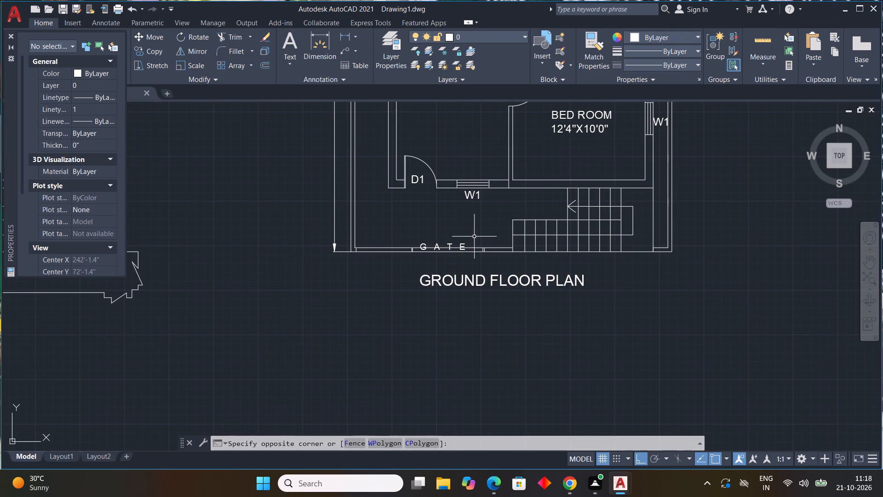
{"action": "scroll", "coordinate": [394, 248], "scroll_direction": "up", "scroll_amount": 3}
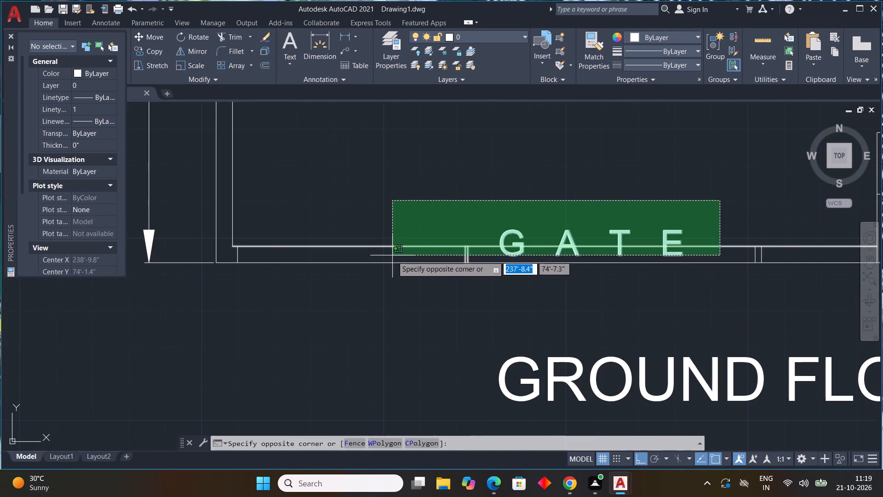
{"action": "left_click", "coordinate": [392, 256]}
{"action": "scroll", "coordinate": [453, 280], "scroll_direction": "down", "scroll_amount": 2}
{"action": "scroll", "coordinate": [611, 278], "scroll_direction": "up", "scroll_amount": 3}
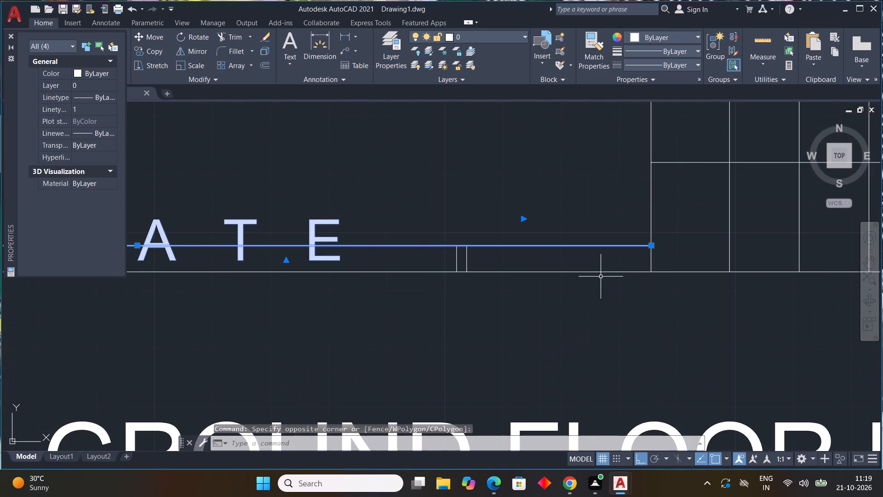
{"action": "left_click", "coordinate": [483, 250]}
{"action": "left_click", "coordinate": [446, 264]}
{"action": "scroll", "coordinate": [565, 312], "scroll_direction": "down", "scroll_amount": 3}
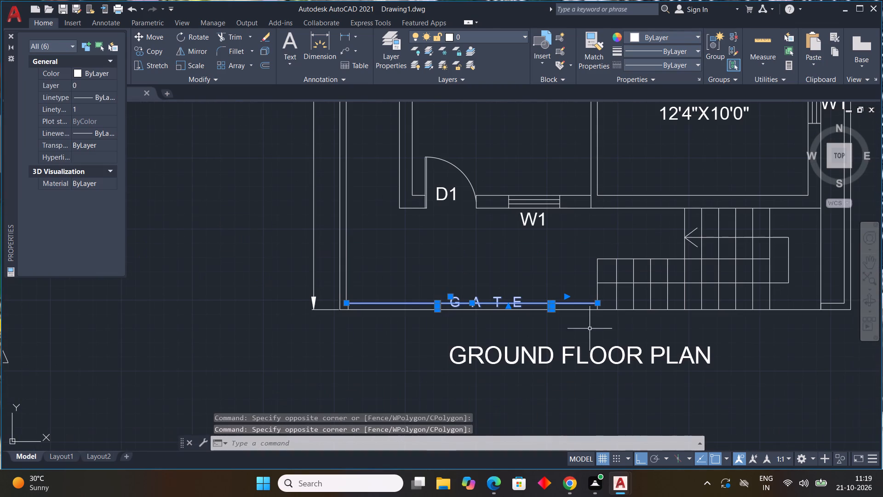
{"action": "middle_click_drag", "start_coordinate": [372, 290], "coordinate": [465, 255]}
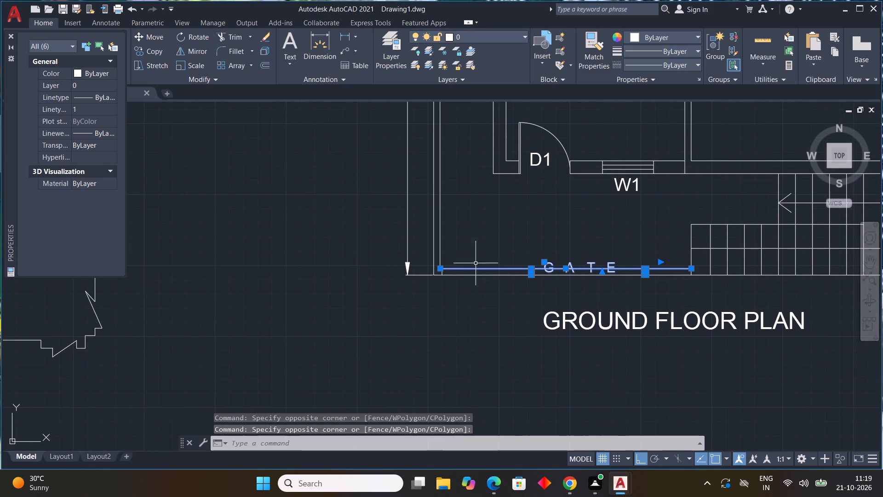
{"action": "middle_click_drag", "start_coordinate": [469, 266], "coordinate": [475, 321]}
{"action": "scroll", "coordinate": [475, 321], "scroll_direction": "down", "scroll_amount": 2}
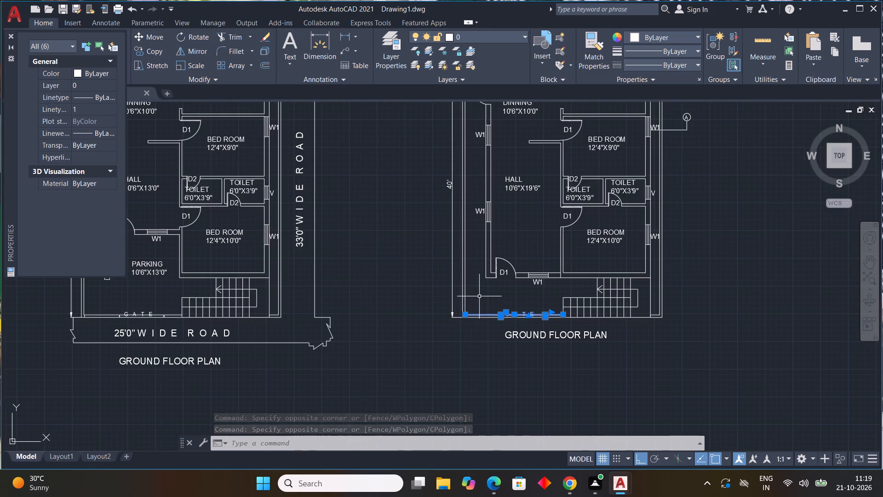
{"action": "scroll", "coordinate": [479, 296], "scroll_direction": "down", "scroll_amount": 3}
{"action": "key", "text": "Delete"}
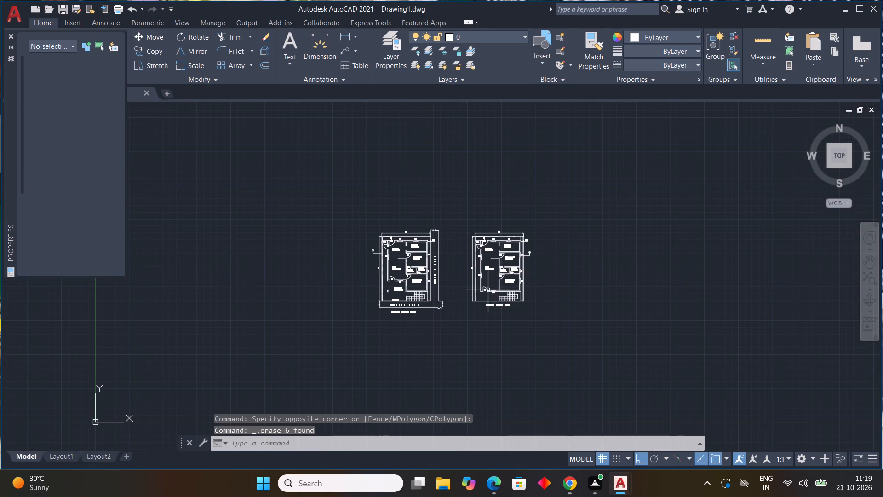
Trim the second plan's north boundary lines east of the kitchen's outer wall line and remove the inner boundary lines along the other sides.
{"action": "scroll", "coordinate": [488, 301], "scroll_direction": "up", "scroll_amount": 3}
{"action": "middle_click_drag", "start_coordinate": [477, 303], "coordinate": [458, 370]}
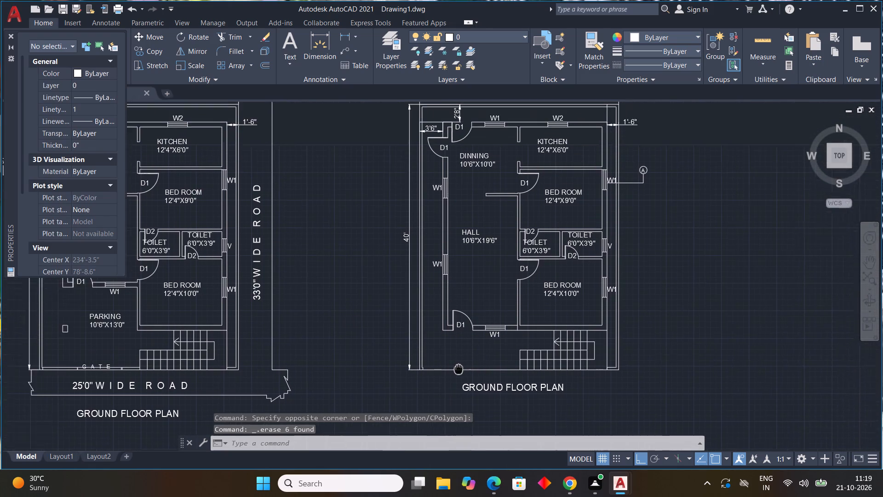
{"action": "middle_click_drag", "start_coordinate": [458, 370], "coordinate": [407, 366]}
{"action": "middle_click_drag", "start_coordinate": [451, 216], "coordinate": [434, 294]}
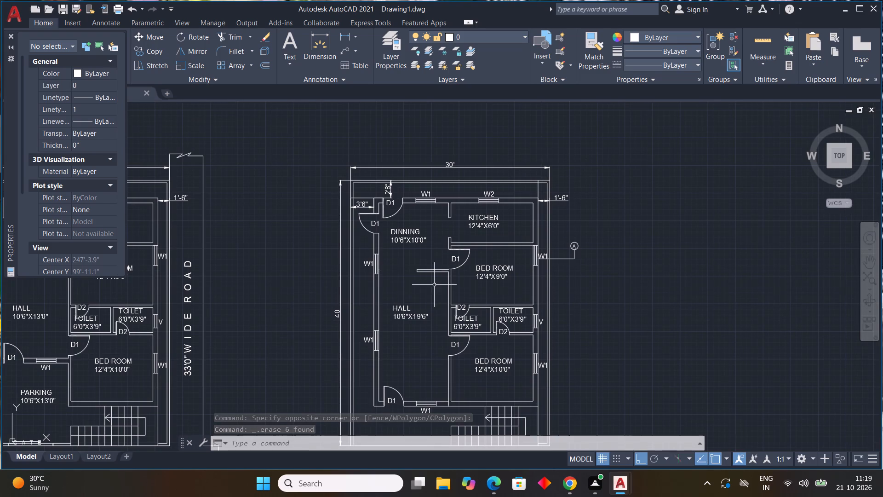
{"action": "type", "text": "TR"}
{"action": "key", "text": "space"}
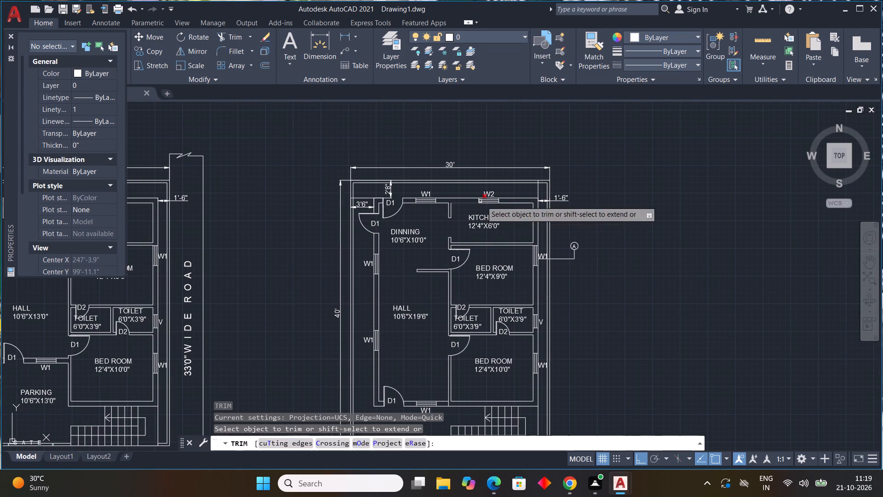
{"action": "scroll", "coordinate": [528, 189], "scroll_direction": "up", "scroll_amount": 3}
{"action": "left_click_drag", "start_coordinate": [579, 147], "coordinate": [573, 174]}
{"action": "left_click_drag", "start_coordinate": [579, 188], "coordinate": [591, 188]}
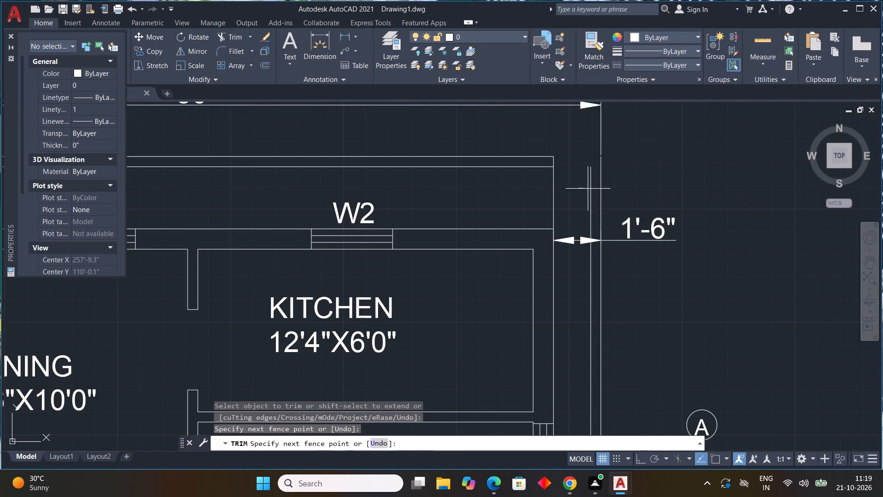
{"action": "left_click_drag", "start_coordinate": [591, 188], "coordinate": [601, 186]}
{"action": "scroll", "coordinate": [608, 184], "scroll_direction": "down", "scroll_amount": 2}
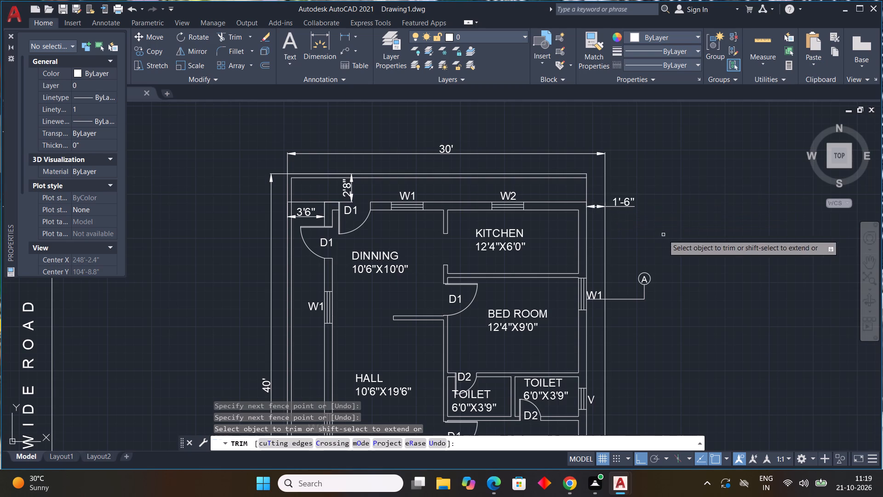
{"action": "left_click", "coordinate": [567, 177]}
{"action": "left_click", "coordinate": [292, 190]}
{"action": "scroll", "coordinate": [371, 197], "scroll_direction": "down", "scroll_amount": 2}
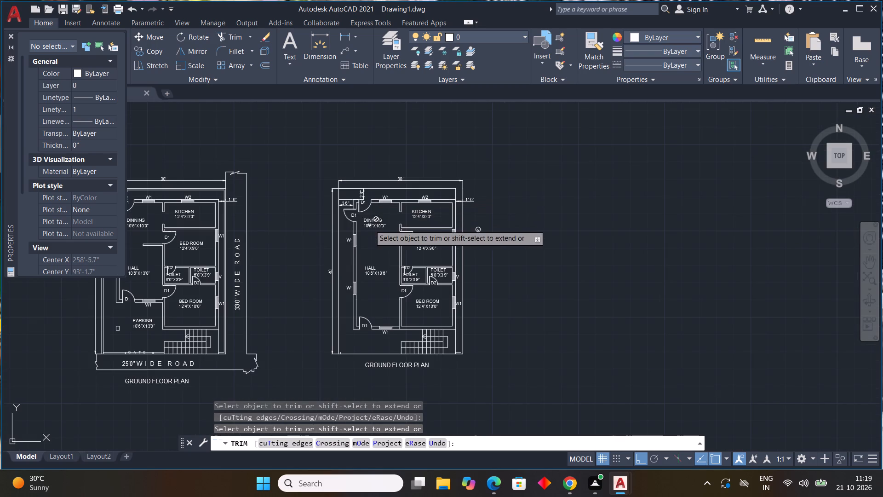
Erase the overall 30' width dimension above the second plan.
{"action": "left_click", "coordinate": [463, 191]}
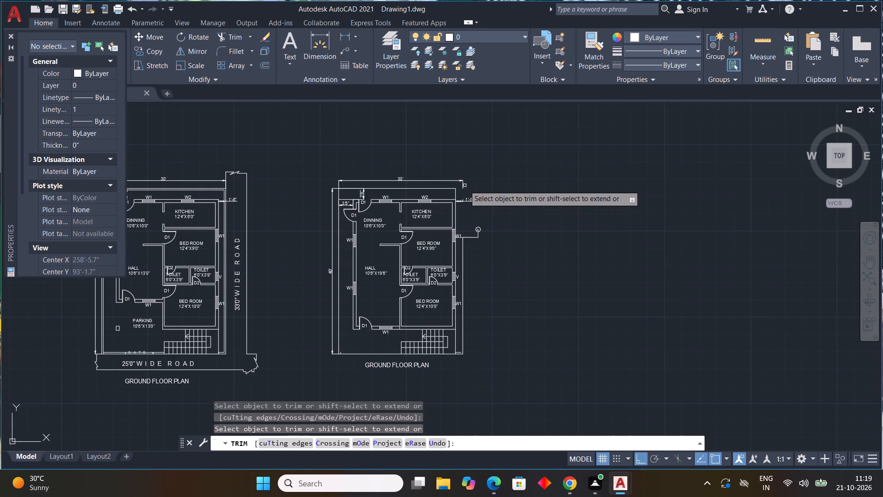
{"action": "left_click", "coordinate": [462, 184]}
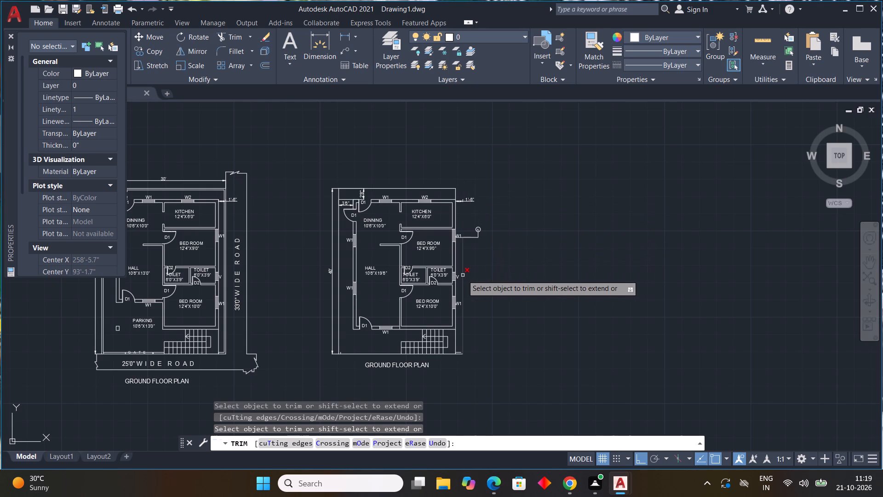
Remove the second plan's outer east boundary line and the front boundary piece projecting east of the bedroom's outer wall line.
{"action": "left_click", "coordinate": [463, 275]}
{"action": "left_click_drag", "start_coordinate": [467, 347], "coordinate": [462, 363]}
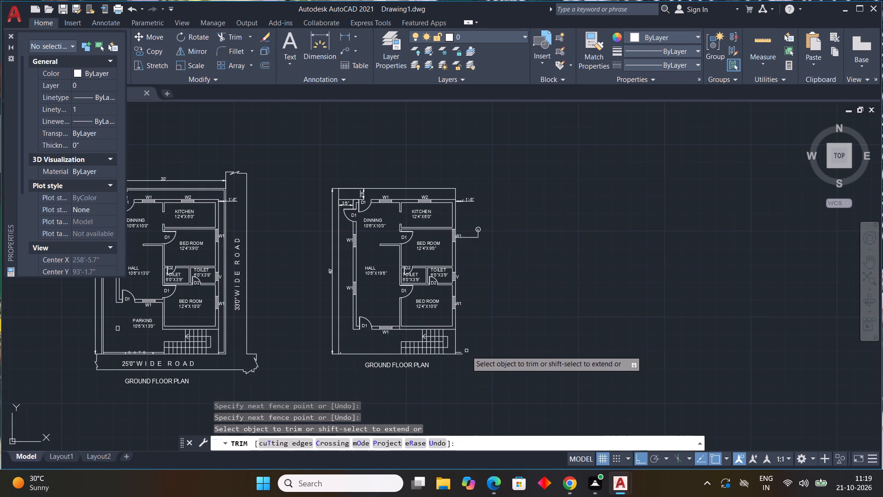
{"action": "left_click_drag", "start_coordinate": [466, 347], "coordinate": [455, 360]}
{"action": "left_click_drag", "start_coordinate": [466, 339], "coordinate": [456, 359]}
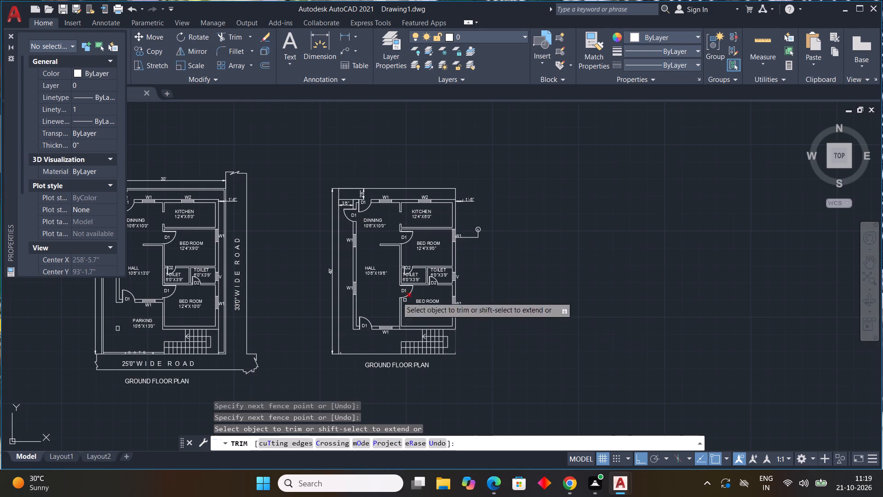
Erase the second plan's 40' length dimension and the 2'8" and 3'6" dimensions at its northwest corner.
{"action": "left_click", "coordinate": [330, 272]}
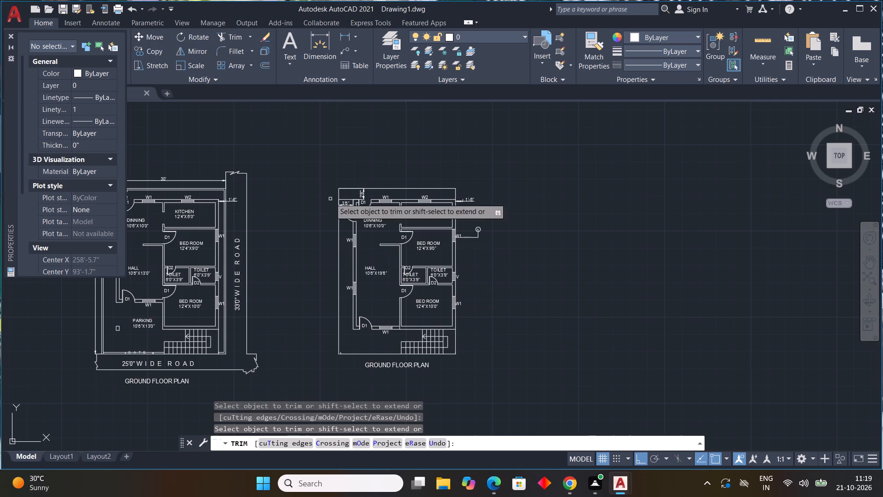
{"action": "scroll", "coordinate": [366, 198], "scroll_direction": "up", "scroll_amount": 2}
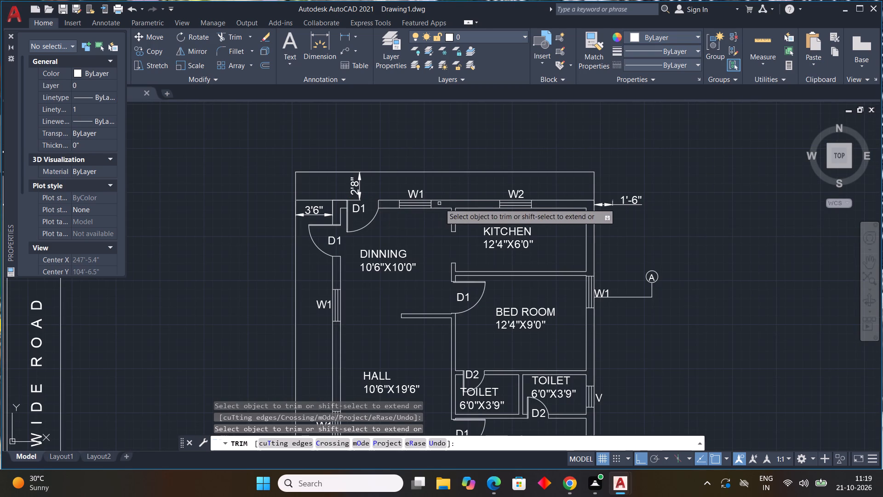
{"action": "left_click", "coordinate": [354, 191]}
{"action": "left_click", "coordinate": [321, 214]}
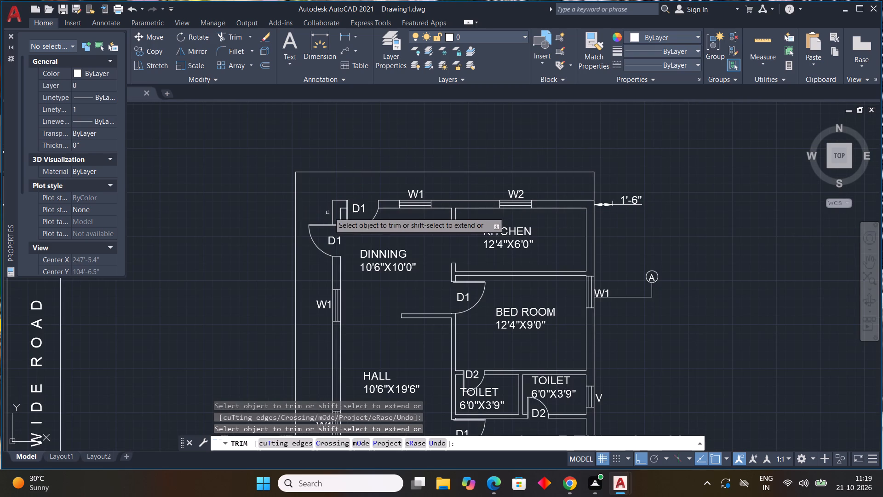
{"action": "scroll", "coordinate": [413, 208], "scroll_direction": "down", "scroll_amount": 3}
{"action": "scroll", "coordinate": [414, 289], "scroll_direction": "up", "scroll_amount": 3}
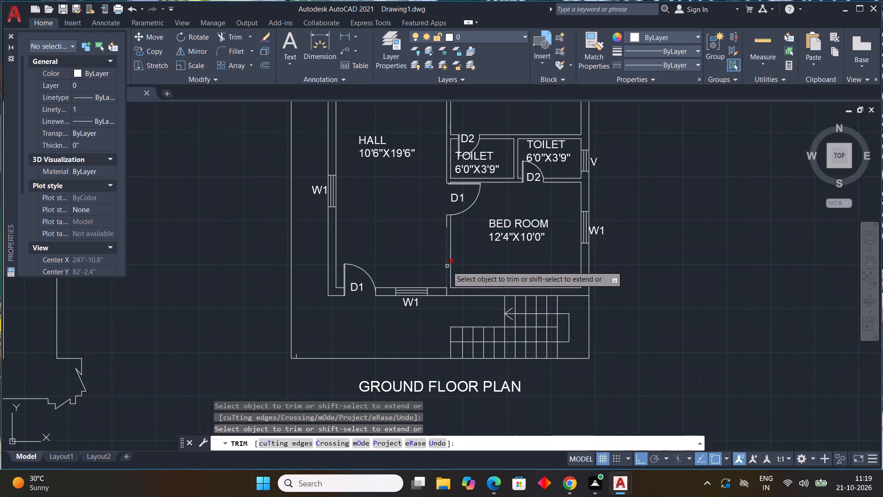
{"action": "scroll", "coordinate": [447, 266], "scroll_direction": "down", "scroll_amount": 3}
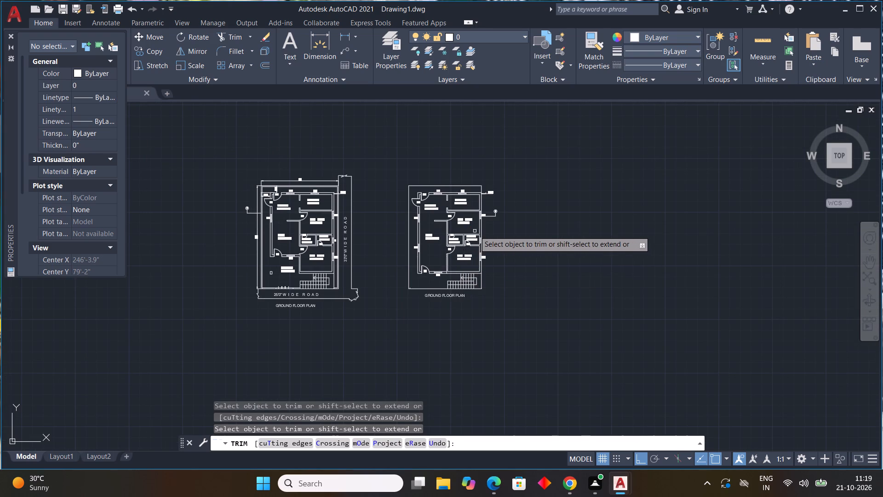
{"action": "key", "text": "Escape"}
{"action": "key", "text": "Escape"}
{"action": "key", "text": "Escape"}
Add the multiline text 2'2" BALCONY in the strip north of the second plan's dining room, beside the D1 door.
{"action": "middle_click_drag", "start_coordinate": [394, 198], "coordinate": [400, 189]}
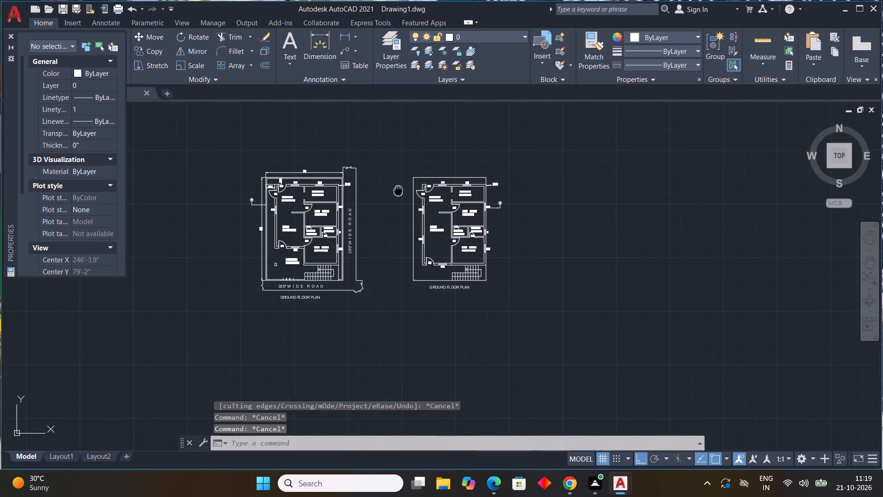
{"action": "middle_click_drag", "start_coordinate": [400, 189], "coordinate": [505, 180]}
{"action": "scroll", "coordinate": [568, 163], "scroll_direction": "up", "scroll_amount": 4}
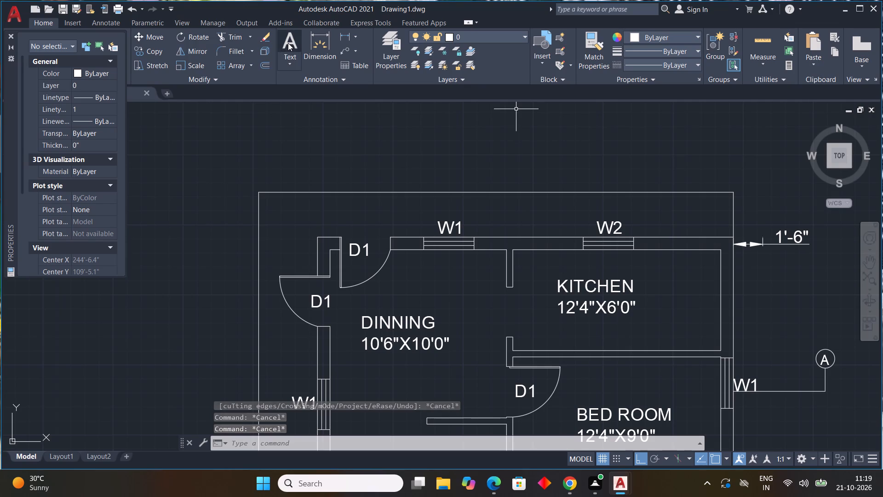
{"action": "left_click", "coordinate": [288, 43]}
{"action": "middle_click_drag", "start_coordinate": [392, 165], "coordinate": [381, 80]}
{"action": "scroll", "coordinate": [367, 128], "scroll_direction": "up", "scroll_amount": 1}
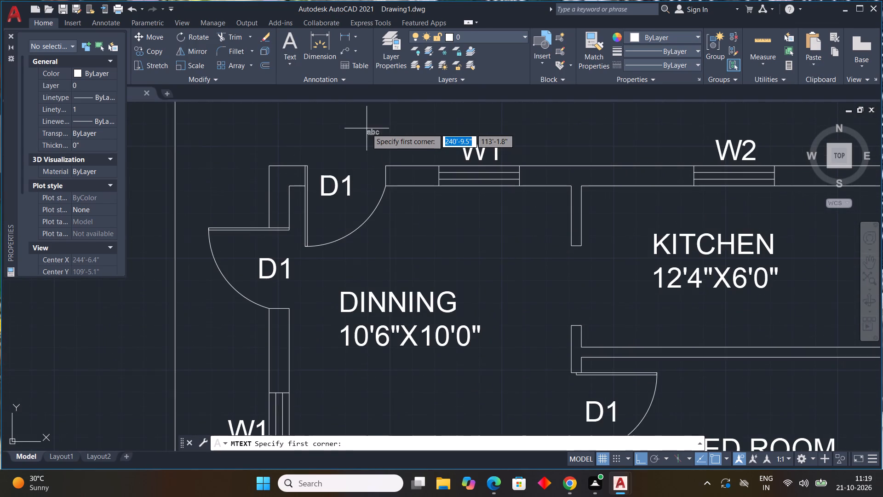
{"action": "scroll", "coordinate": [357, 126], "scroll_direction": "down", "scroll_amount": 1}
{"action": "middle_click_drag", "start_coordinate": [356, 127], "coordinate": [343, 208]}
{"action": "left_click", "coordinate": [336, 197]}
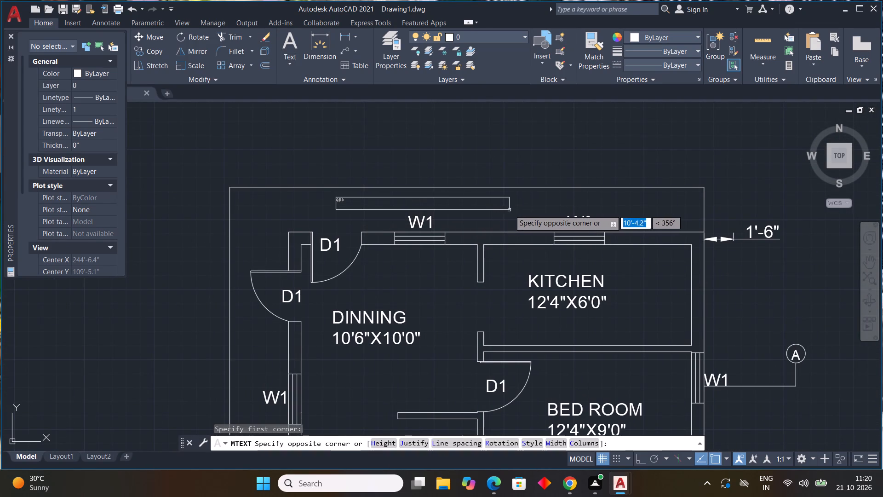
{"action": "left_click", "coordinate": [529, 215]}
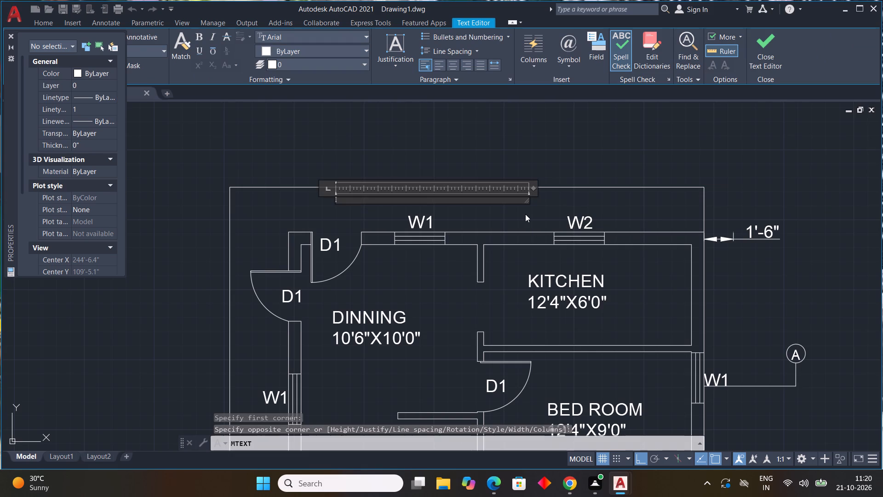
{"action": "type", "text": "2'2\""}
{"action": "key", "text": "space"}
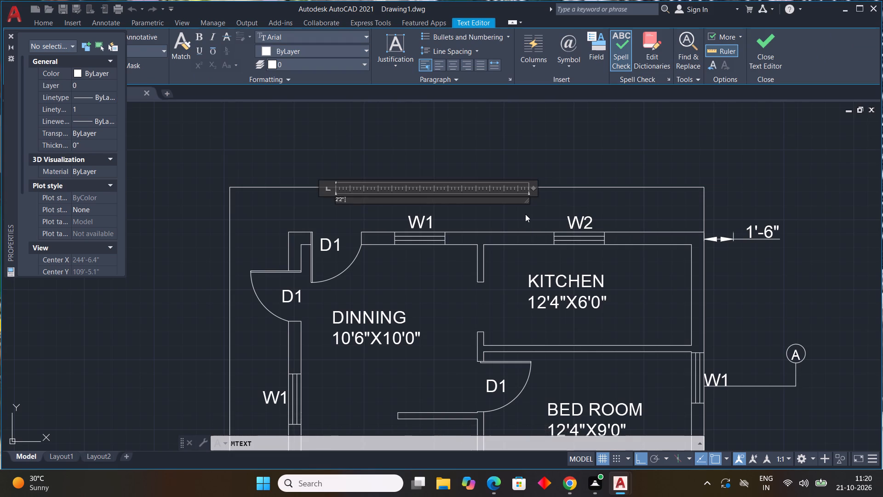
{"action": "type", "text": "BALCONY"}
{"action": "left_click", "coordinate": [360, 163]}
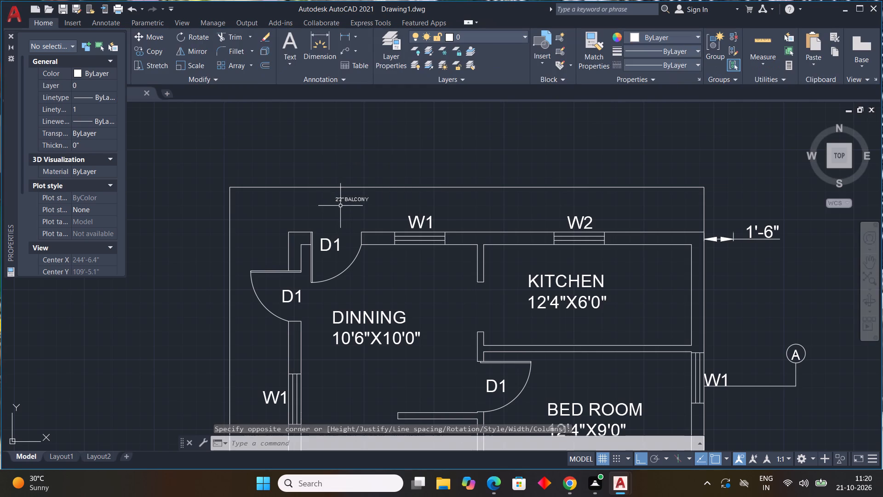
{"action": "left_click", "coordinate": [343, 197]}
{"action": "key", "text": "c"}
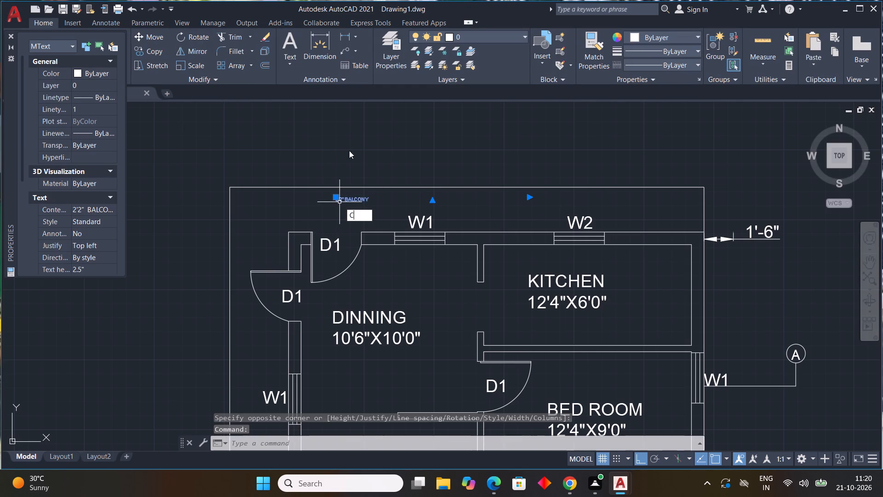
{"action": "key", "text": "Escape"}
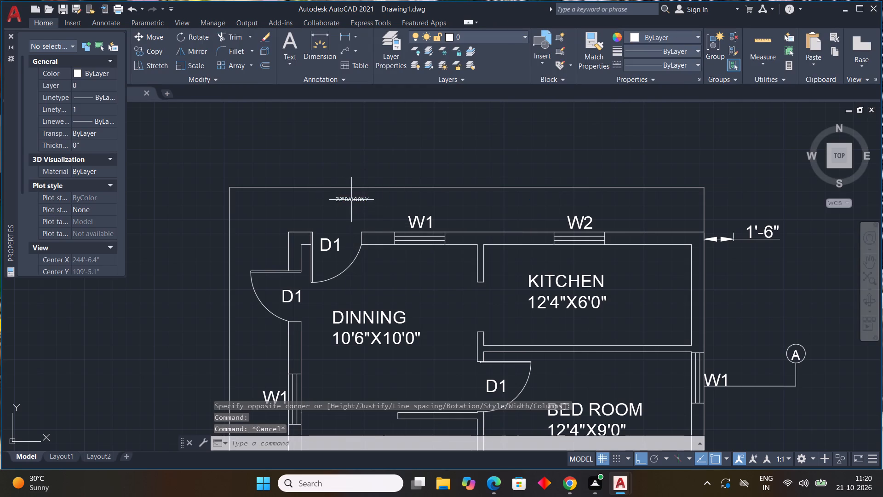
Set the text height of the 2'2" BALCONY label north of the second plan's dining room to 9".
{"action": "left_click", "coordinate": [350, 198]}
{"action": "scroll", "coordinate": [81, 191], "scroll_direction": "down", "scroll_amount": 4}
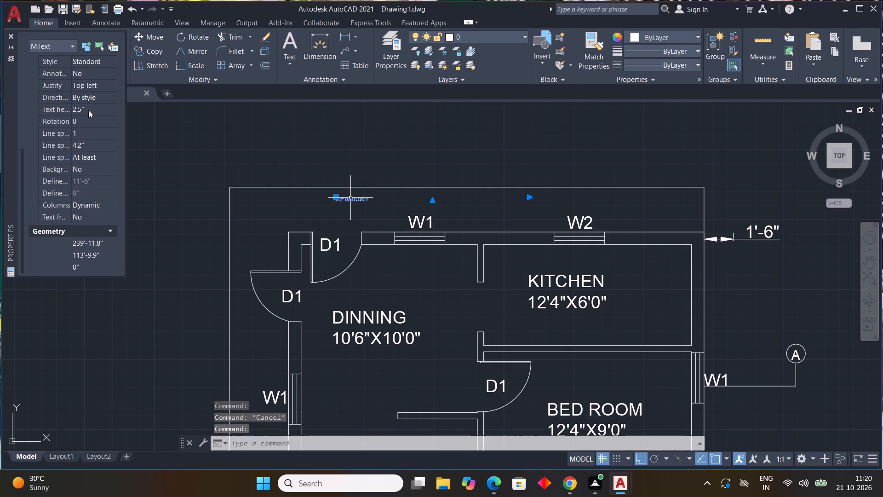
{"action": "left_click", "coordinate": [90, 103]}
{"action": "left_click_drag", "start_coordinate": [92, 113], "coordinate": [0, 98]}
{"action": "key", "text": "9"}
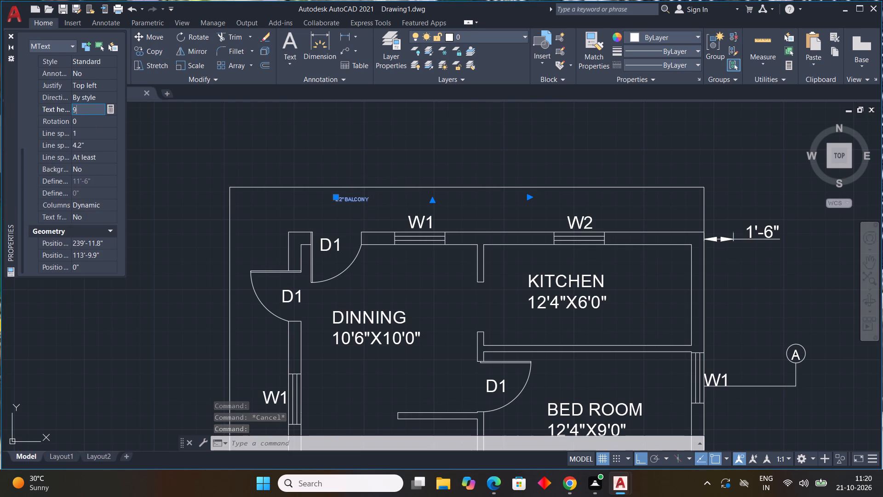
{"action": "key", "text": "apostrophe"}
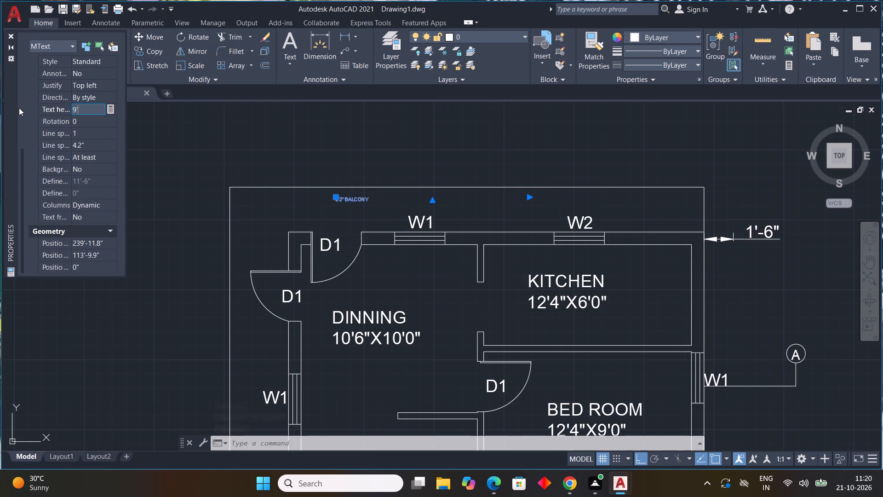
{"action": "key", "text": "BackSpace"}
{"action": "key", "text": "shift+quotedbl"}
{"action": "key", "text": "Return"}
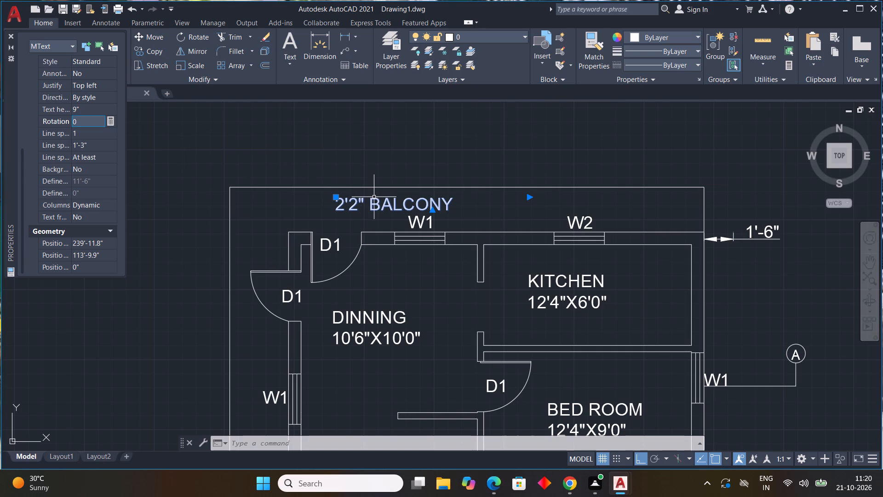
{"action": "key", "text": "Escape"}
Copy the 2'2" BALCONY label straight down into the front strip beside the second plan's staircase.
{"action": "scroll", "coordinate": [374, 197], "scroll_direction": "down", "scroll_amount": 3}
{"action": "middle_click_drag", "start_coordinate": [387, 202], "coordinate": [401, 183]}
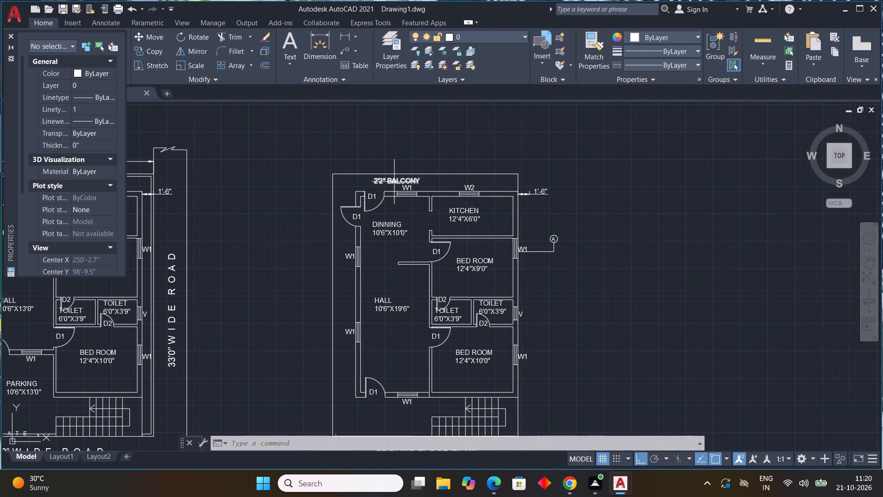
{"action": "left_click", "coordinate": [394, 182]}
{"action": "key", "text": "c"}
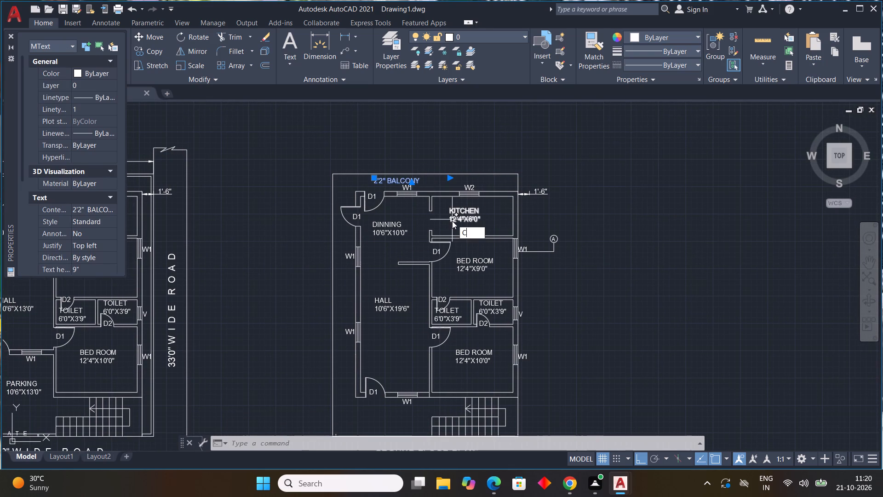
{"action": "key", "text": "o"}
{"action": "key", "text": "space"}
{"action": "left_click", "coordinate": [378, 181]}
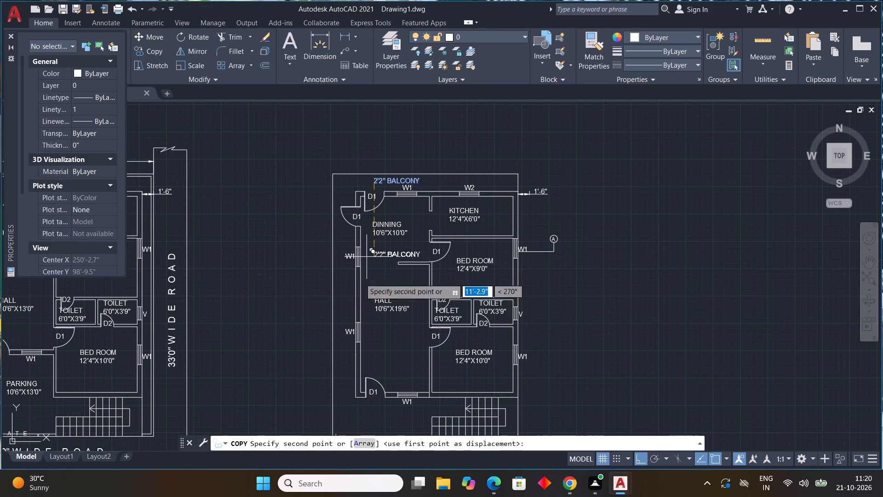
{"action": "middle_click_drag", "start_coordinate": [359, 353], "coordinate": [384, 154]}
{"action": "left_click", "coordinate": [377, 224]}
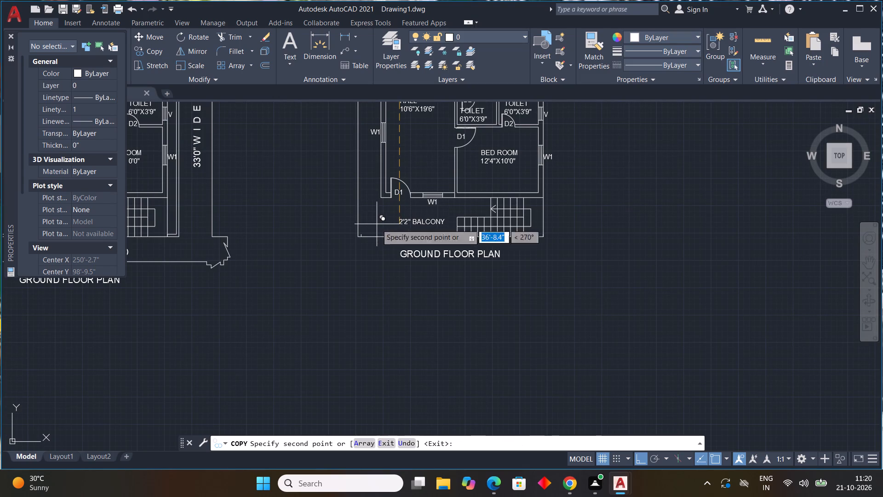
{"action": "key", "text": "Escape"}
Erase the short leftover vertical line at the second plan's southwest corner.
{"action": "scroll", "coordinate": [402, 233], "scroll_direction": "up", "scroll_amount": 2}
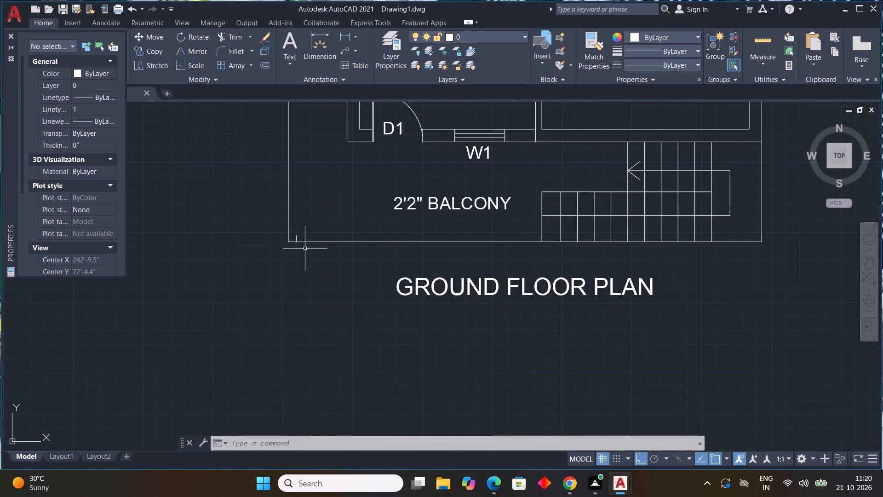
{"action": "left_click", "coordinate": [298, 238]}
{"action": "key", "text": "Delete"}
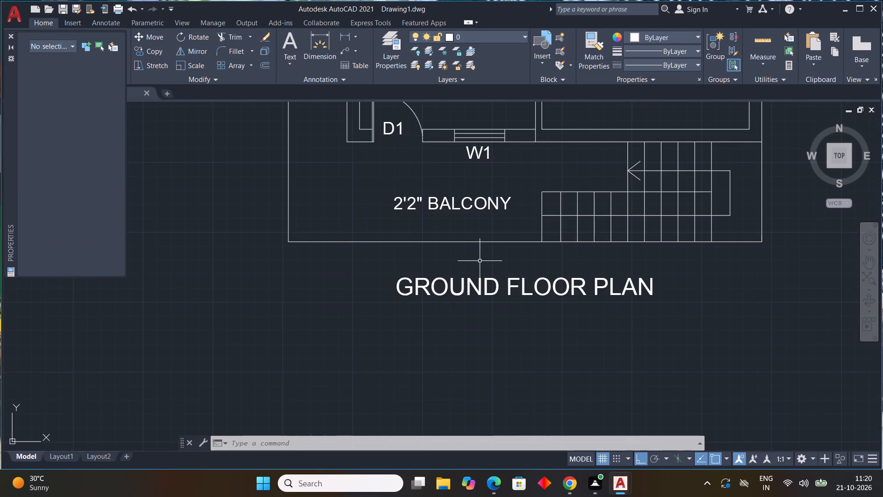
Change the text of the copied balcony label beside the second plan's staircase to 6'0" BALCONY.
{"action": "double_click", "coordinate": [413, 200]}
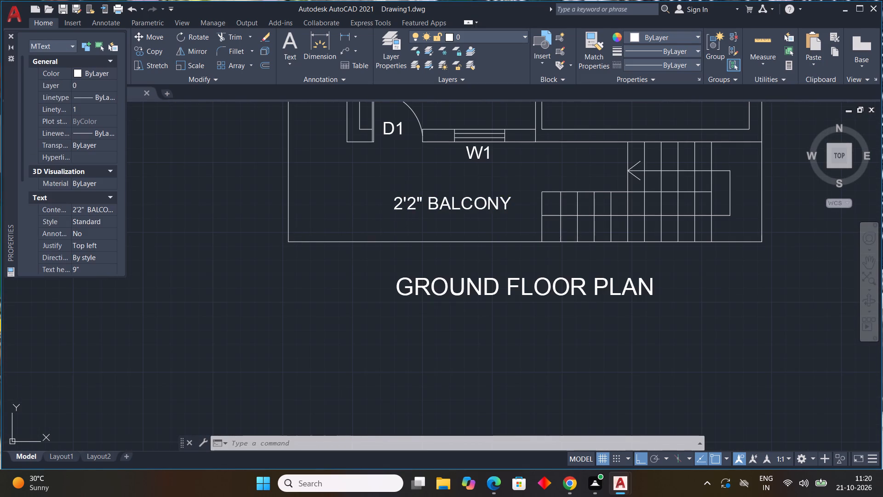
{"action": "left_click", "coordinate": [523, 213]}
{"action": "key", "text": "BackSpace"}
{"action": "key", "text": "BackSpace"}
{"action": "key", "text": "BackSpace"}
{"action": "key", "text": "BackSpace"}
{"action": "key", "text": "BackSpace"}
{"action": "key", "text": "BackSpace"}
{"action": "key", "text": "BackSpace"}
{"action": "key", "text": "BackSpace"}
{"action": "key", "text": "BackSpace"}
{"action": "key", "text": "BackSpace"}
{"action": "key", "text": "BackSpace"}
{"action": "key", "text": "BackSpace"}
{"action": "key", "text": "BackSpace"}
{"action": "key", "text": "BackSpace"}
{"action": "key", "text": "BackSpace"}
{"action": "key", "text": "BackSpace"}
{"action": "key", "text": "BackSpace"}
{"action": "key", "text": "BackSpace"}
{"action": "key", "text": "BackSpace"}
{"action": "key", "text": "BackSpace"}
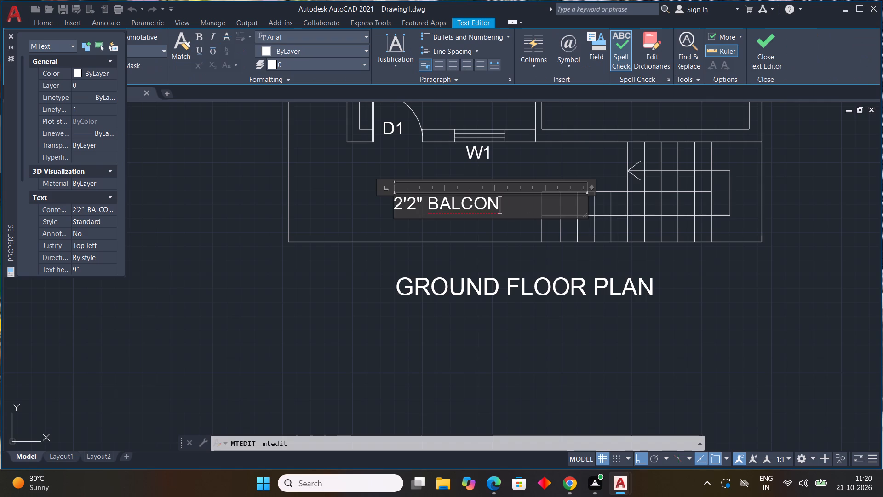
{"action": "type", "text": "6'0\""}
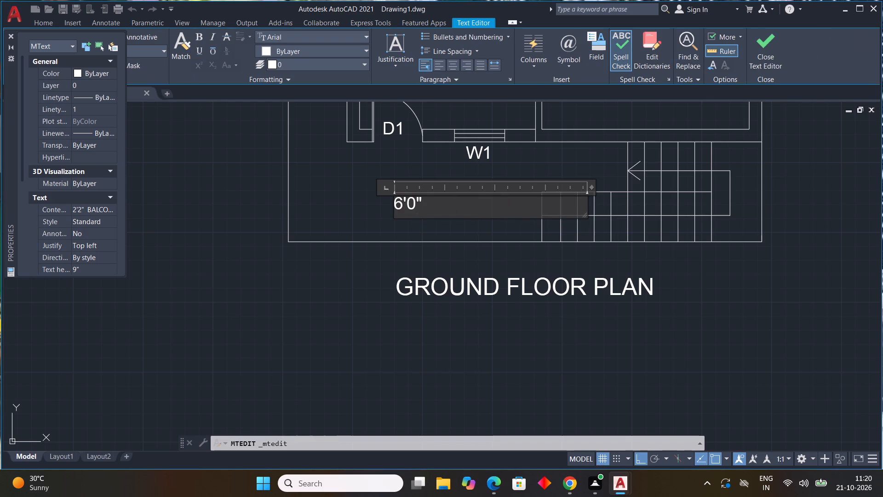
{"action": "key", "text": "space"}
{"action": "type", "text": "BALCONY"}
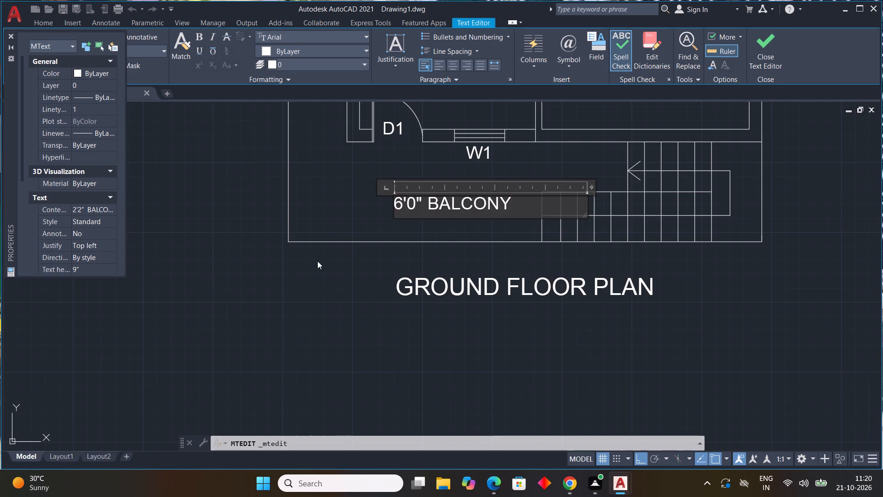
{"action": "left_click", "coordinate": [317, 262]}
Copy the first plan's vertical 33'0" WIDE ROAD text into the strip along the second plan's west wall, with Ortho off.
{"action": "scroll", "coordinate": [377, 248], "scroll_direction": "down", "scroll_amount": 3}
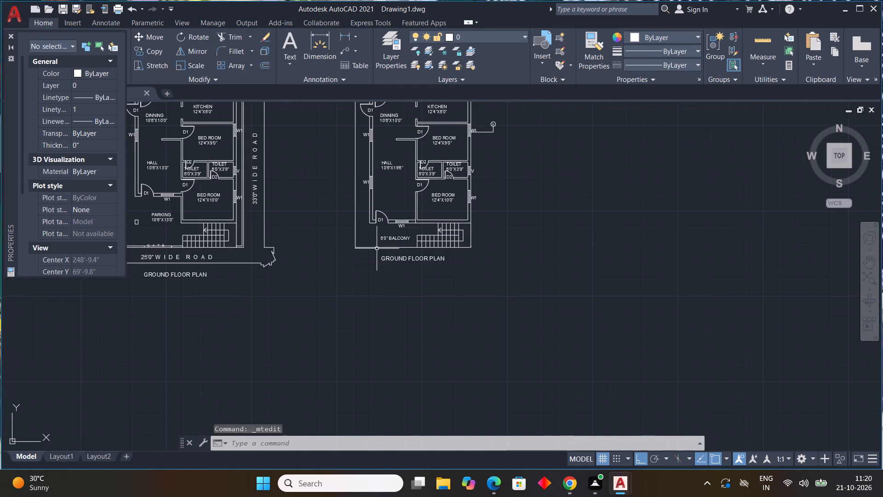
{"action": "middle_click_drag", "start_coordinate": [377, 248], "coordinate": [562, 293]}
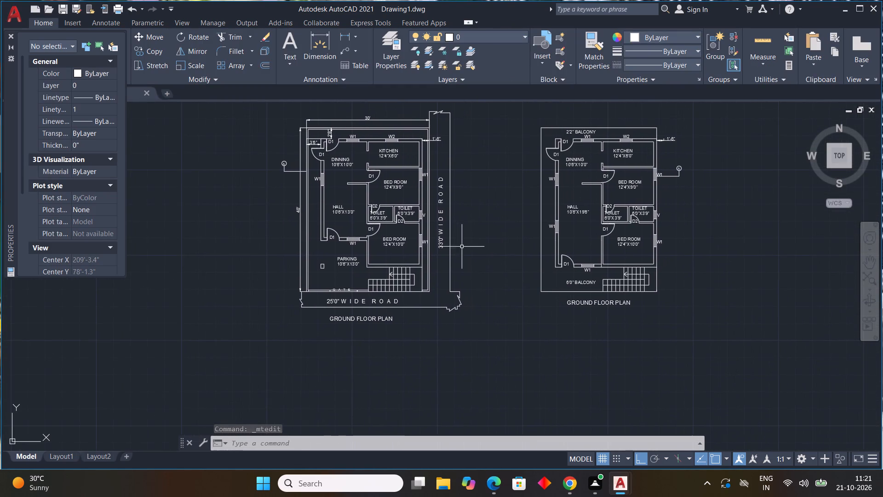
{"action": "scroll", "coordinate": [438, 235], "scroll_direction": "up", "scroll_amount": 4}
{"action": "left_click", "coordinate": [447, 229]}
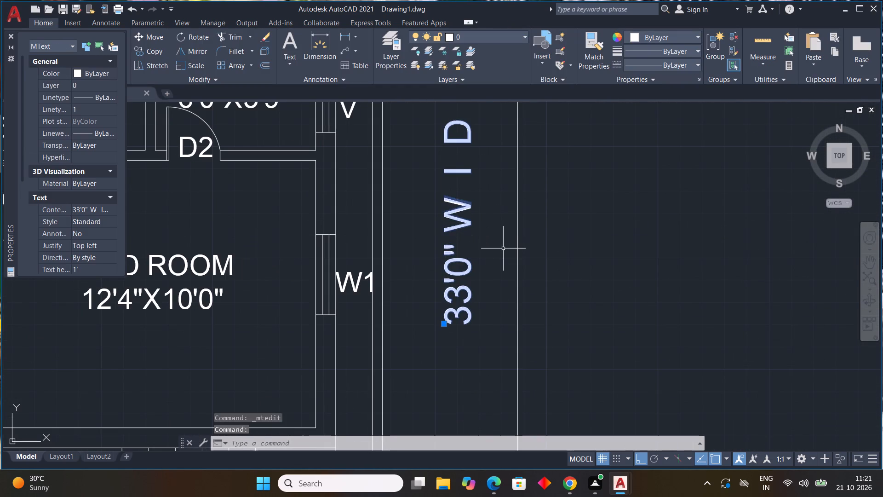
{"action": "type", "text": "CO"}
{"action": "key", "text": "space"}
{"action": "left_click_drag", "start_coordinate": [446, 321], "coordinate": [470, 322]}
{"action": "scroll", "coordinate": [624, 303], "scroll_direction": "down", "scroll_amount": 2}
{"action": "middle_click_drag", "start_coordinate": [624, 303], "coordinate": [302, 274]}
{"action": "middle_click_drag", "start_coordinate": [517, 266], "coordinate": [482, 320]}
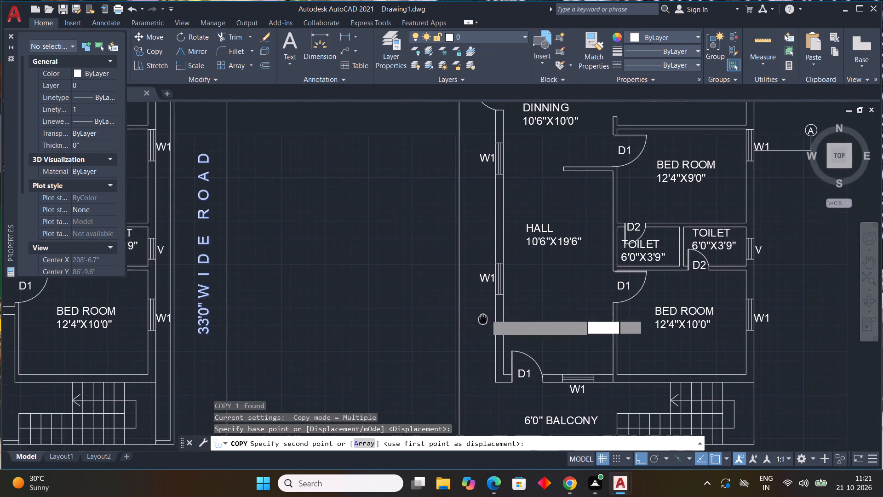
{"action": "middle_click_drag", "start_coordinate": [482, 320], "coordinate": [464, 324]}
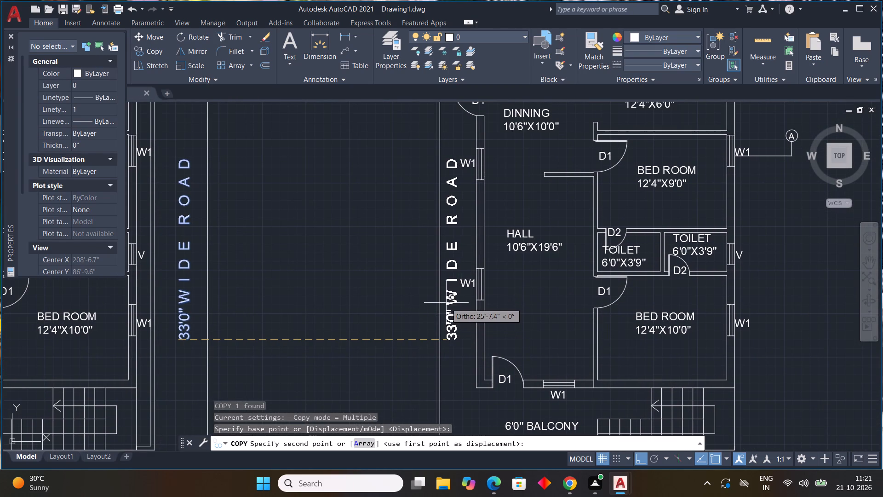
{"action": "key", "text": "F8"}
{"action": "middle_click_drag", "start_coordinate": [453, 265], "coordinate": [448, 279]}
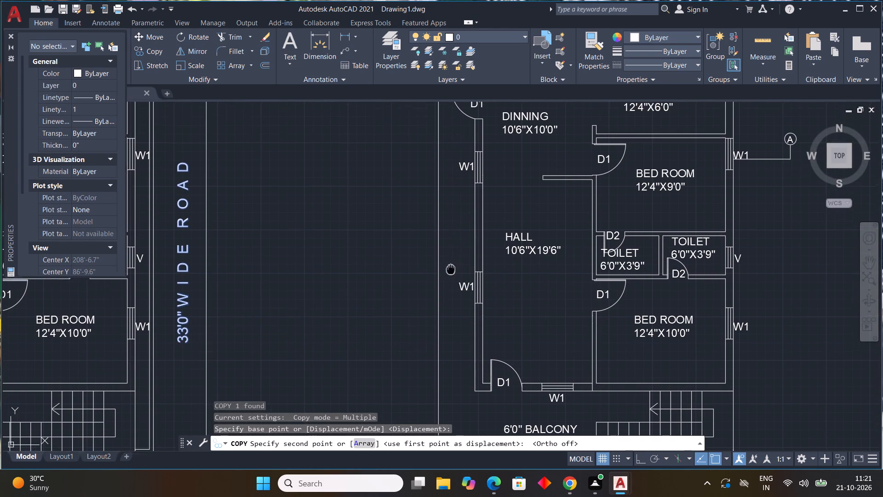
{"action": "middle_click_drag", "start_coordinate": [448, 279], "coordinate": [433, 328]}
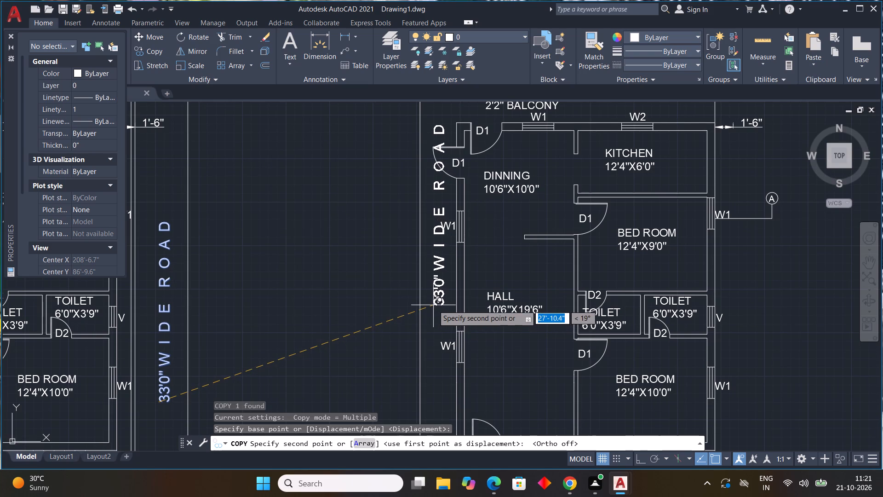
{"action": "left_click", "coordinate": [430, 305]}
{"action": "key", "text": "Escape"}
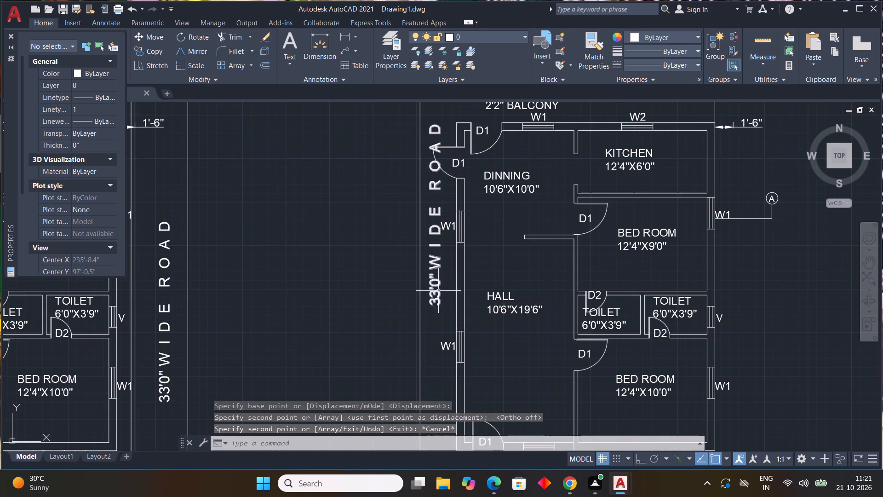
Change the copied vertical road text in the second plan's west strip to 3'0" BALCONY.
{"action": "double_click", "coordinate": [437, 291]}
{"action": "left_click", "coordinate": [626, 310]}
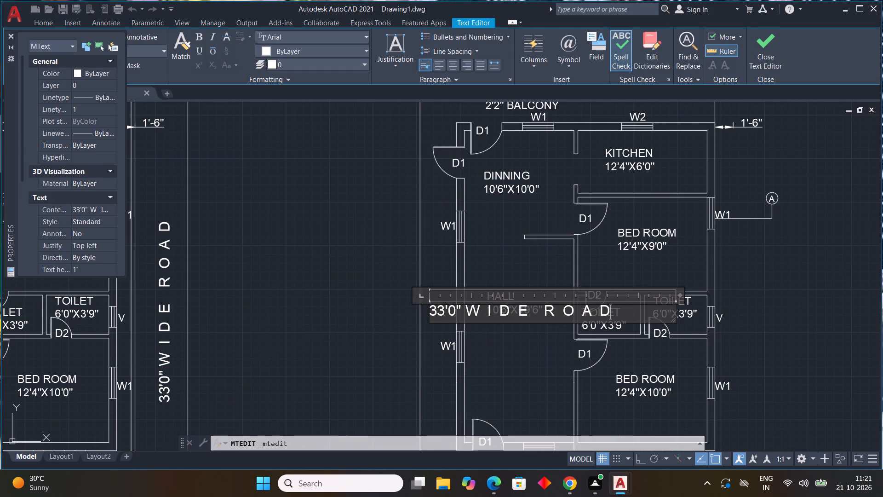
{"action": "key", "text": "BackSpace"}
{"action": "key", "text": "BackSpace"}
{"action": "key", "text": "BackSpace"}
{"action": "key", "text": "BackSpace"}
{"action": "key", "text": "BackSpace"}
{"action": "key", "text": "BackSpace"}
{"action": "key", "text": "BackSpace"}
{"action": "key", "text": "BackSpace"}
{"action": "key", "text": "BackSpace"}
{"action": "key", "text": "BackSpace"}
{"action": "key", "text": "BackSpace"}
{"action": "key", "text": "BackSpace"}
{"action": "key", "text": "BackSpace"}
{"action": "key", "text": "BackSpace"}
{"action": "key", "text": "BackSpace"}
{"action": "key", "text": "BackSpace"}
{"action": "key", "text": "BackSpace"}
{"action": "key", "text": "BackSpace"}
{"action": "key", "text": "BackSpace"}
{"action": "key", "text": "BackSpace"}
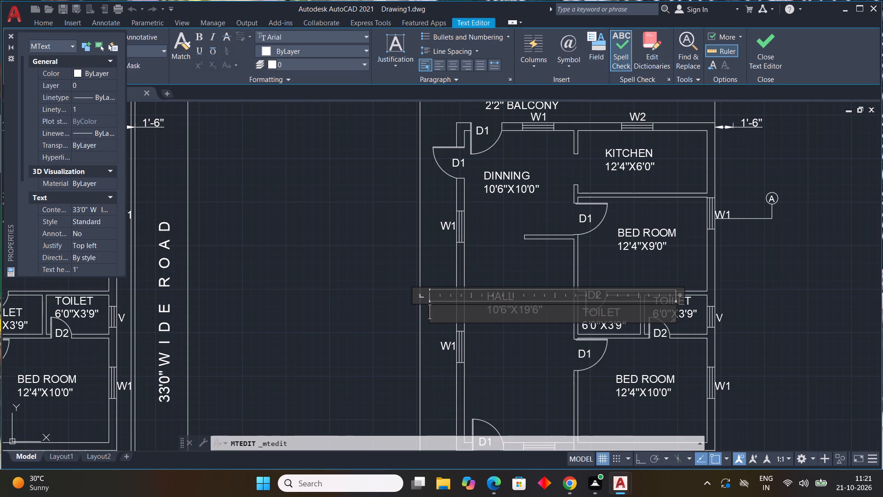
{"action": "type", "text": "3'0\""}
{"action": "key", "text": "space"}
{"action": "type", "text": "BALCONY"}
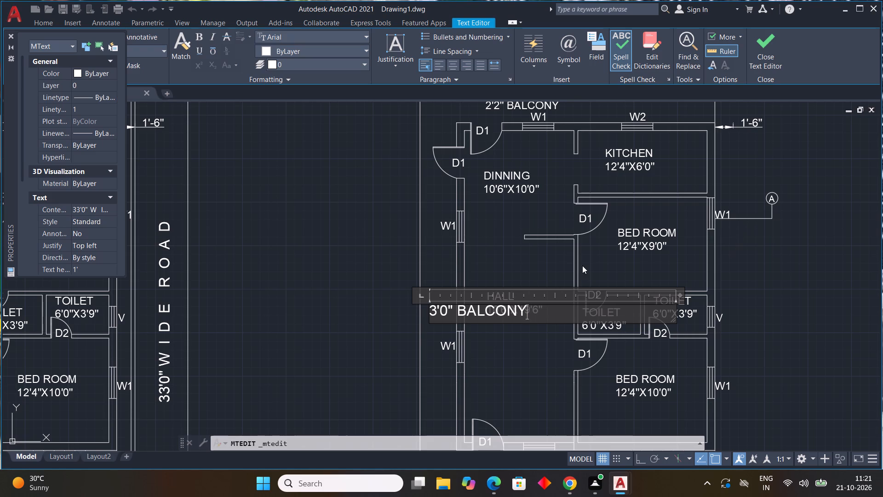
{"action": "left_click", "coordinate": [519, 270]}
Trim the short line stub crossing the second plan's front wall where the hall meets the south bedroom.
{"action": "scroll", "coordinate": [11, 18], "scroll_direction": "down", "scroll_amount": 5}
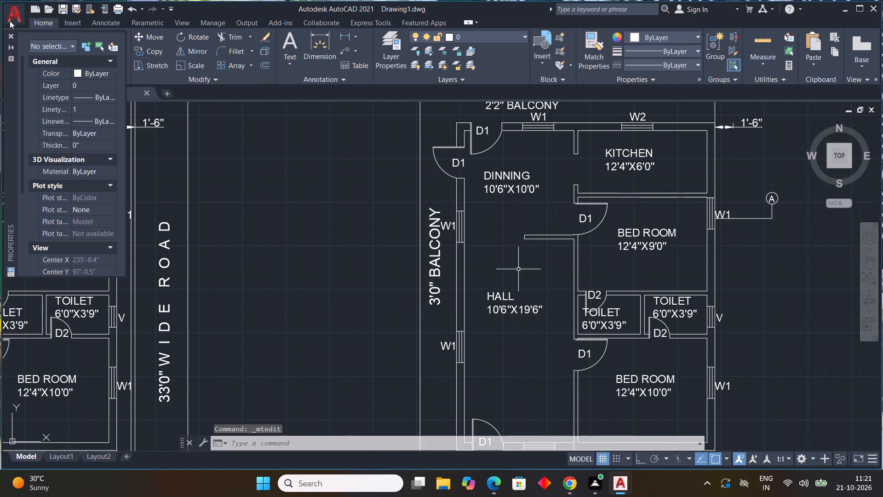
{"action": "scroll", "coordinate": [515, 164], "scroll_direction": "down", "scroll_amount": 5}
{"action": "scroll", "coordinate": [528, 212], "scroll_direction": "up", "scroll_amount": 4}
{"action": "middle_click_drag", "start_coordinate": [522, 217], "coordinate": [520, 224]}
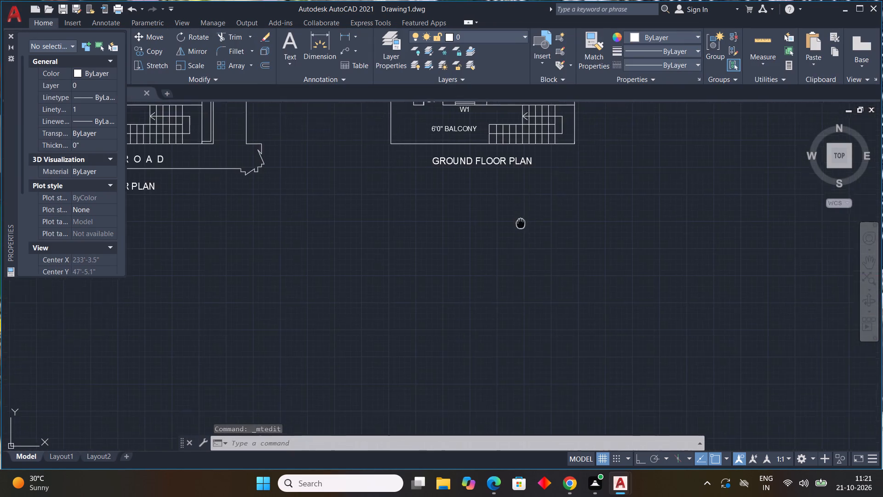
{"action": "middle_click_drag", "start_coordinate": [520, 224], "coordinate": [537, 250]}
{"action": "scroll", "coordinate": [519, 241], "scroll_direction": "down", "scroll_amount": 3}
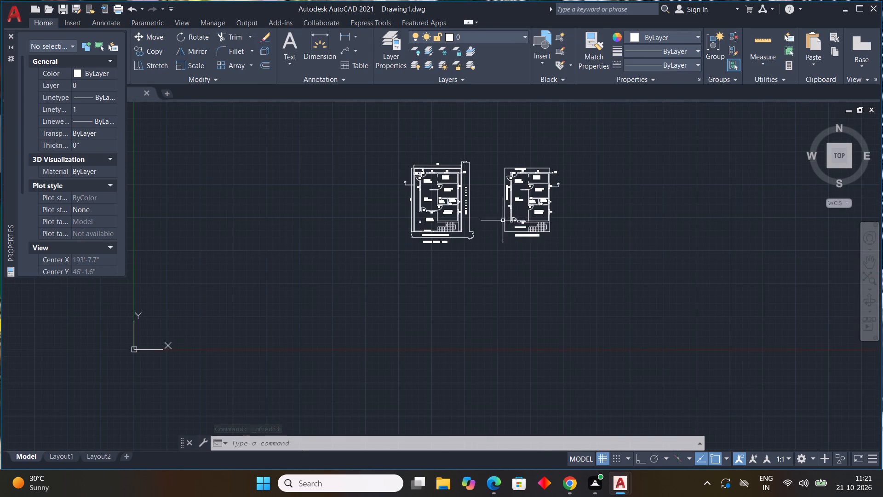
{"action": "scroll", "coordinate": [511, 223], "scroll_direction": "up", "scroll_amount": 5}
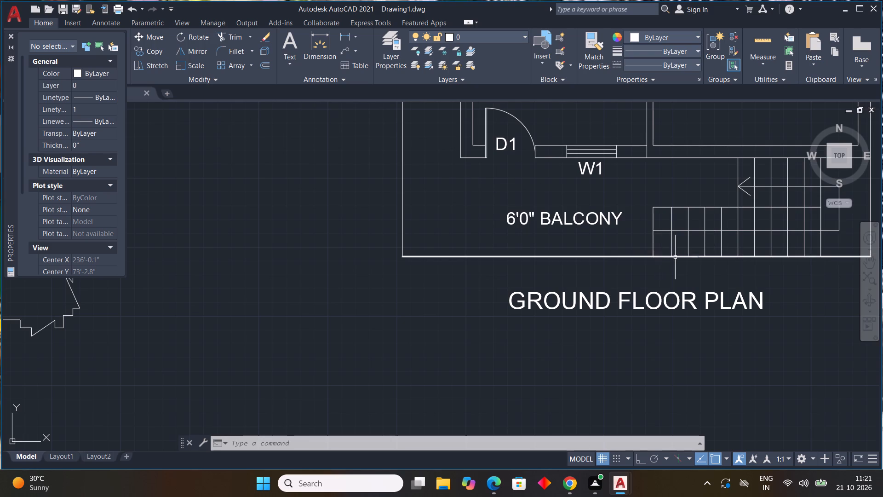
{"action": "scroll", "coordinate": [679, 259], "scroll_direction": "down", "scroll_amount": 2}
{"action": "scroll", "coordinate": [690, 276], "scroll_direction": "up", "scroll_amount": 1}
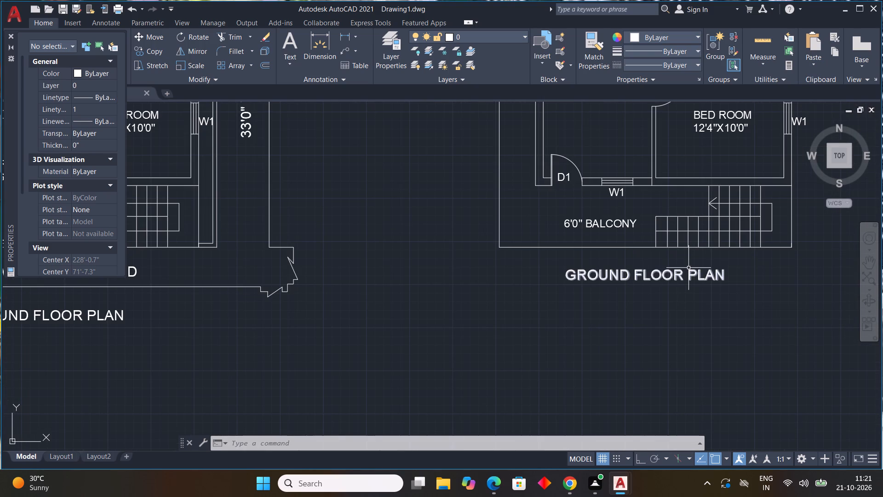
{"action": "key", "text": "t"}
{"action": "type", "text": "R"}
{"action": "key", "text": "space"}
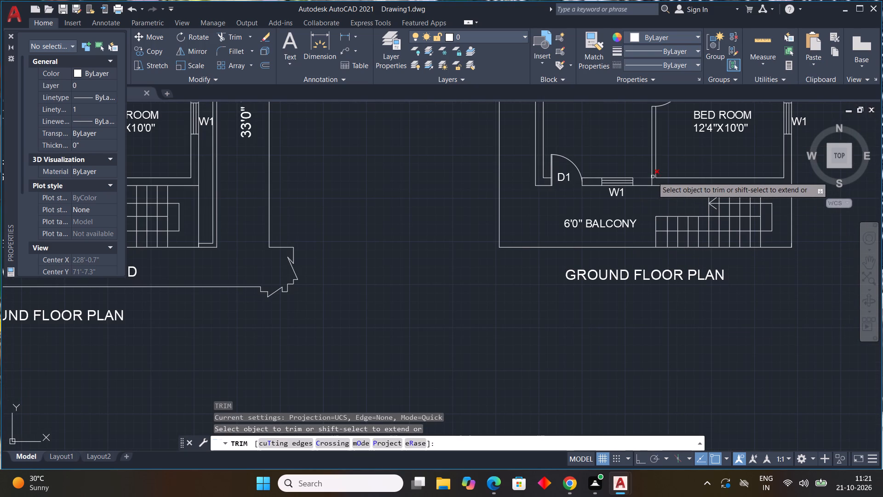
{"action": "left_click", "coordinate": [652, 180]}
{"action": "key", "text": "Escape"}
{"action": "key", "text": "Escape"}
{"action": "key", "text": "Escape"}
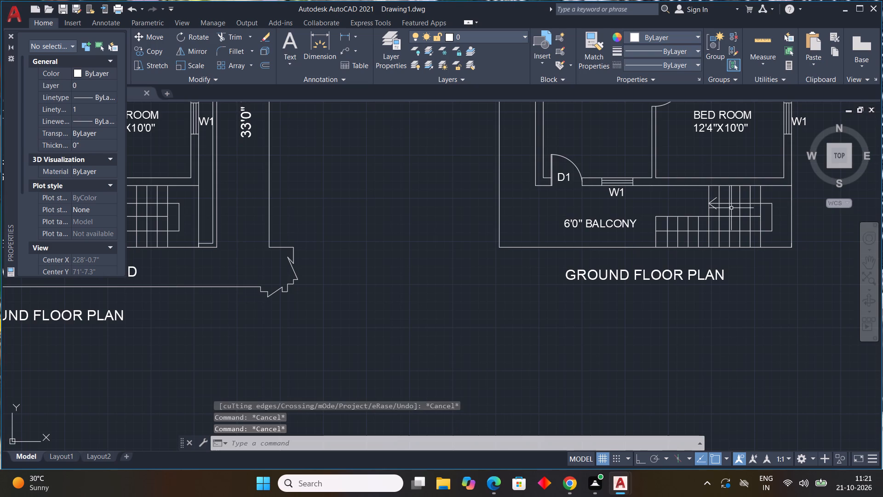
{"action": "key", "text": "Escape"}
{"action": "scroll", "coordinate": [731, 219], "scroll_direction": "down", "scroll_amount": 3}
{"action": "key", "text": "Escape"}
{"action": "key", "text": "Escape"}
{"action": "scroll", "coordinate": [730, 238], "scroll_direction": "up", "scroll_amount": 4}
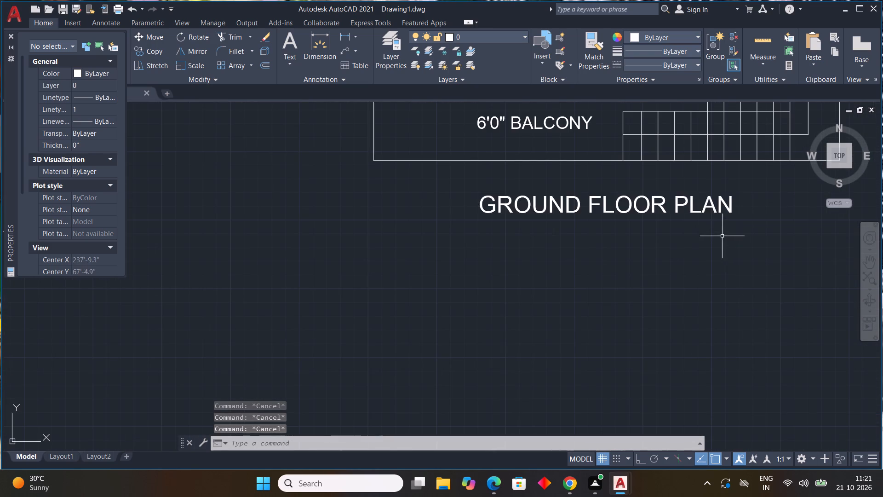
Replace the second plan's GROUND FLOOR PLAN title text with TYPICAL FLOOR PLAN.
{"action": "double_click", "coordinate": [711, 207]}
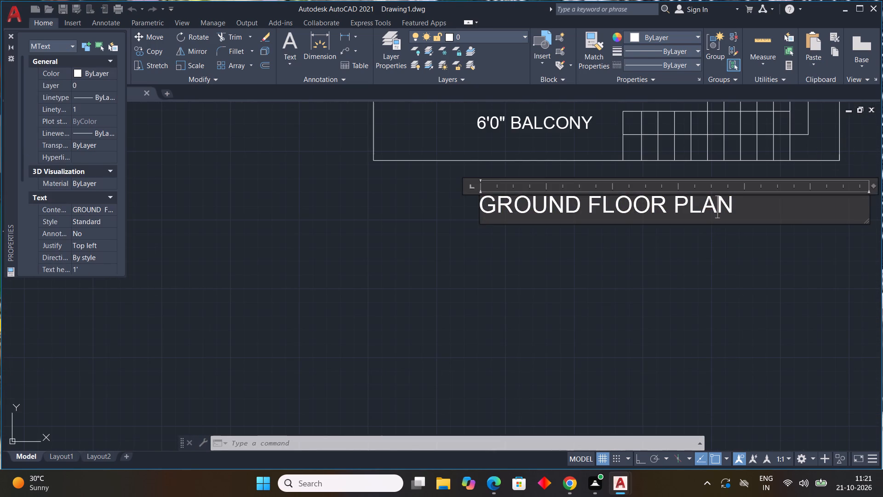
{"action": "left_click", "coordinate": [773, 211]}
{"action": "key", "text": "BackSpace"}
{"action": "key", "text": "BackSpace"}
{"action": "key", "text": "BackSpace"}
{"action": "key", "text": "BackSpace"}
{"action": "key", "text": "BackSpace"}
{"action": "key", "text": "BackSpace"}
{"action": "key", "text": "BackSpace"}
{"action": "key", "text": "BackSpace"}
{"action": "key", "text": "BackSpace"}
{"action": "key", "text": "BackSpace"}
{"action": "key", "text": "BackSpace"}
{"action": "key", "text": "BackSpace"}
{"action": "key", "text": "BackSpace"}
{"action": "key", "text": "BackSpace"}
{"action": "key", "text": "BackSpace"}
{"action": "key", "text": "BackSpace"}
{"action": "key", "text": "BackSpace"}
{"action": "key", "text": "BackSpace"}
{"action": "key", "text": "BackSpace"}
{"action": "key", "text": "BackSpace"}
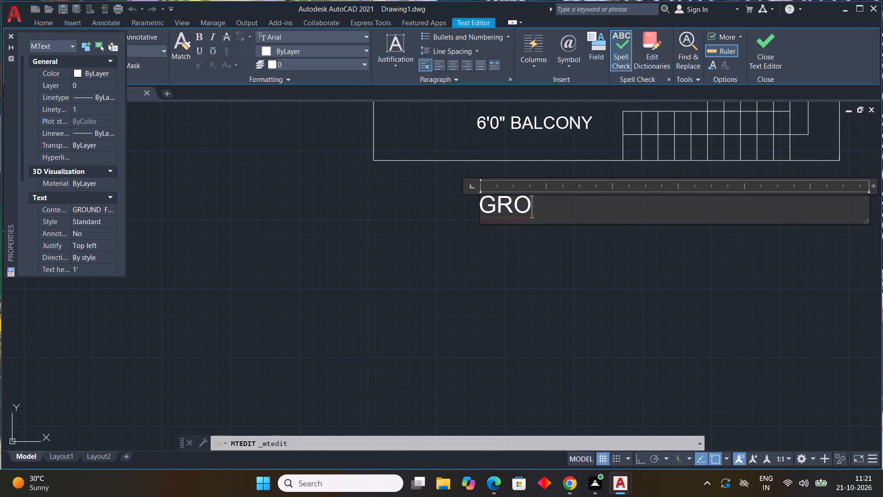
{"action": "type", "text": "TYPICAL"}
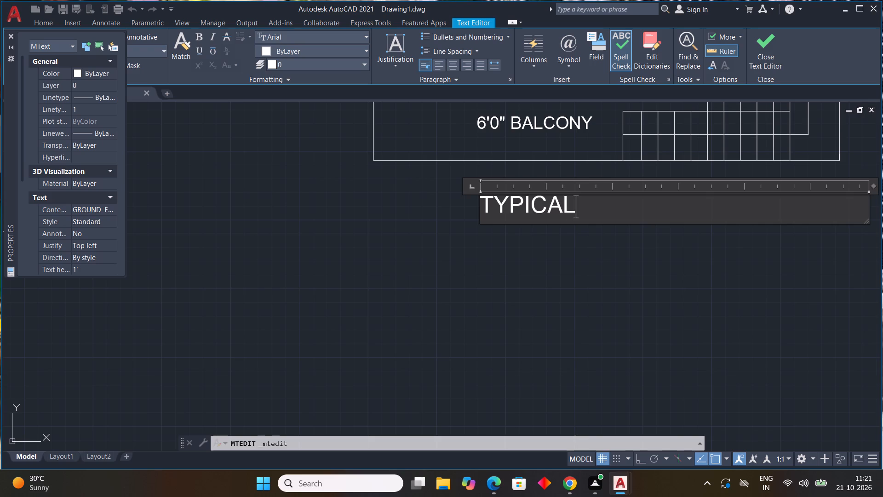
{"action": "key", "text": "space"}
{"action": "type", "text": "FLLOR"}
{"action": "key", "text": "space"}
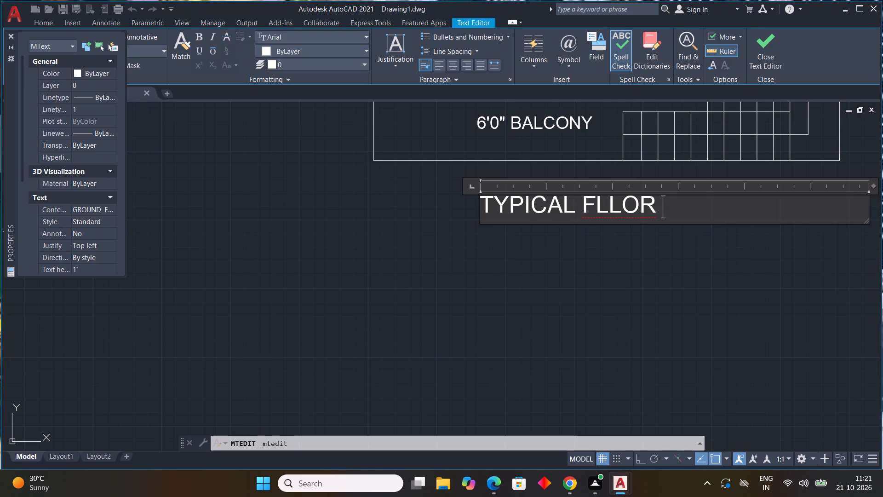
{"action": "key", "text": "BackSpace"}
{"action": "key", "text": "BackSpace"}
{"action": "key", "text": "BackSpace"}
{"action": "key", "text": "BackSpace"}
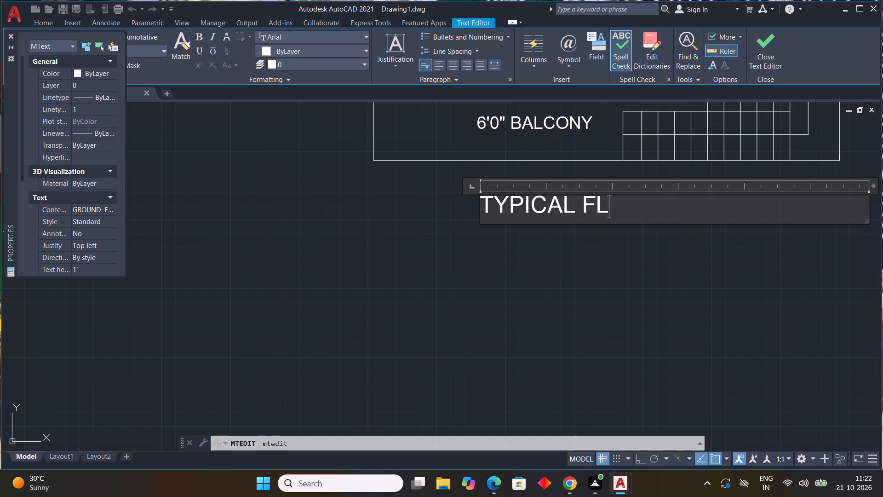
{"action": "type", "text": "OOR"}
{"action": "key", "text": "space"}
{"action": "type", "text": "PLSM"}
{"action": "key", "text": "BackSpace"}
{"action": "key", "text": "BackSpace"}
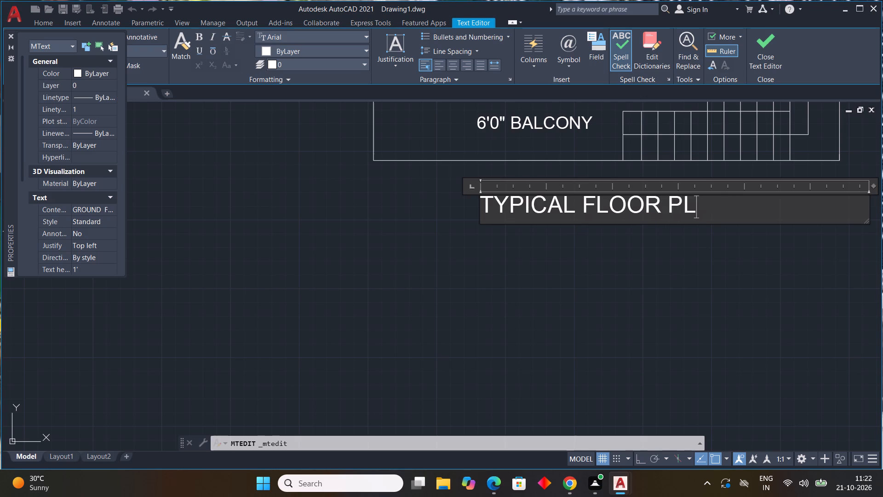
{"action": "type", "text": "AN"}
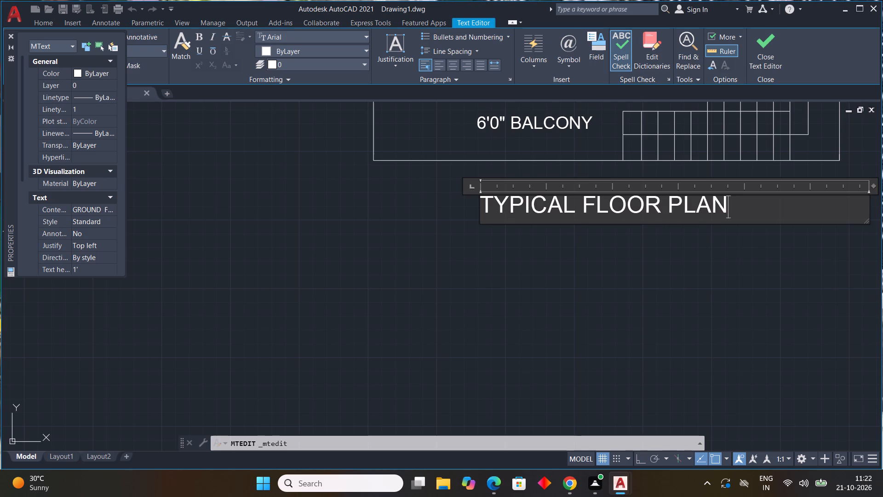
Add a second line reading FIRST FLOOR& SECOND FLOOR PLAN to the second plan's title.
{"action": "key", "text": "Return"}
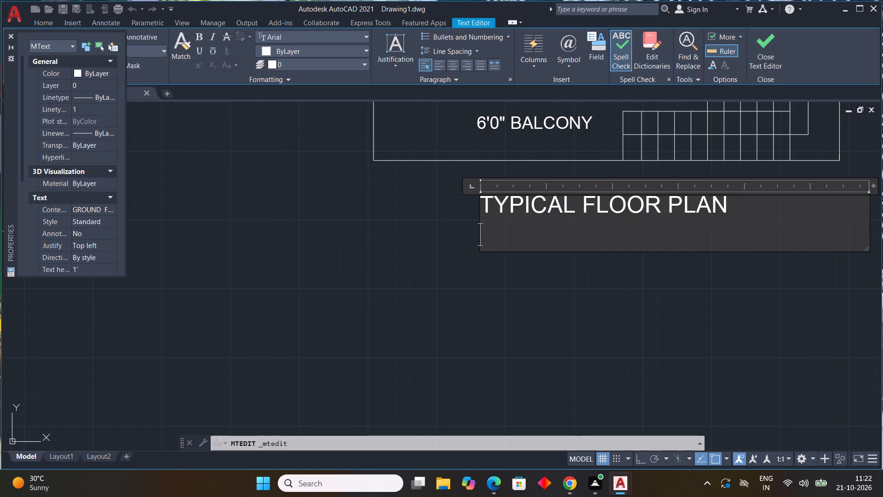
{"action": "type", "text": "FI"}
{"action": "type", "text": "RST"}
{"action": "key", "text": "space"}
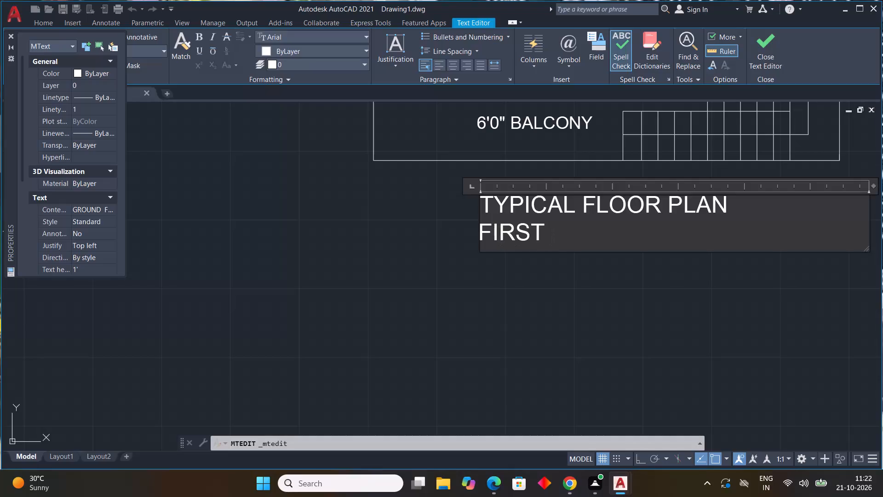
{"action": "type", "text": "FLOOR"}
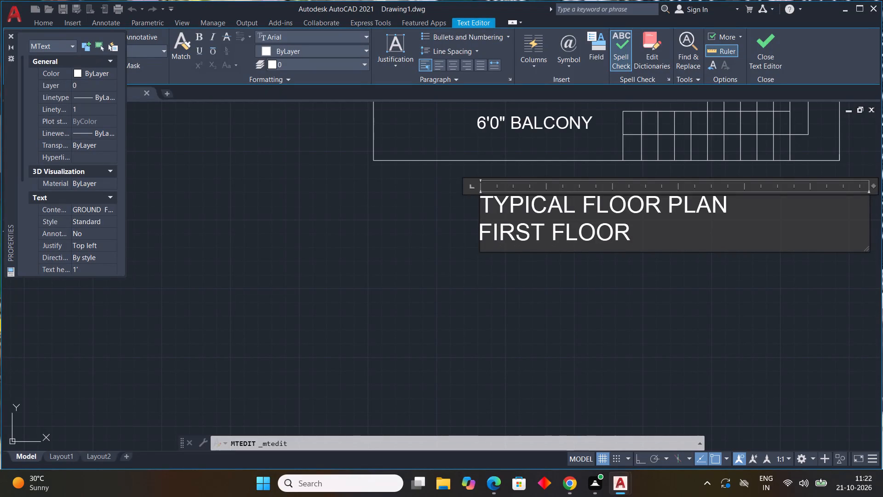
{"action": "key", "text": "ctrl+7"}
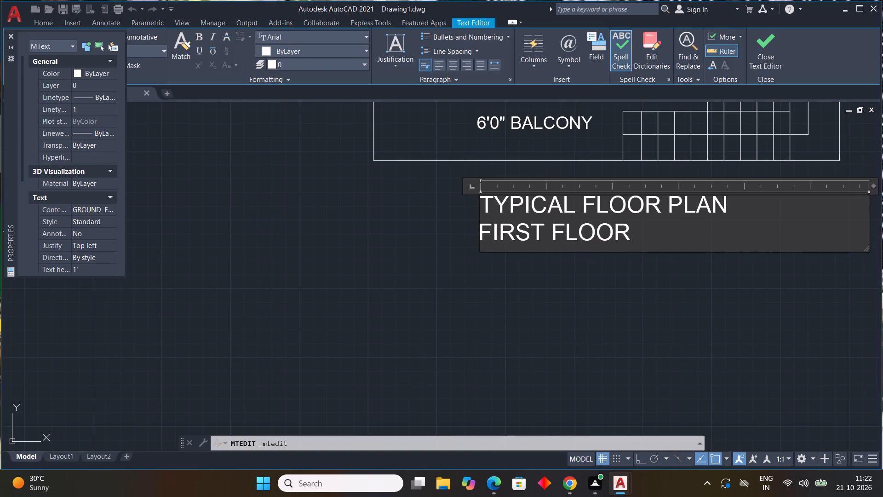
{"action": "key", "text": "shift+ampersand"}
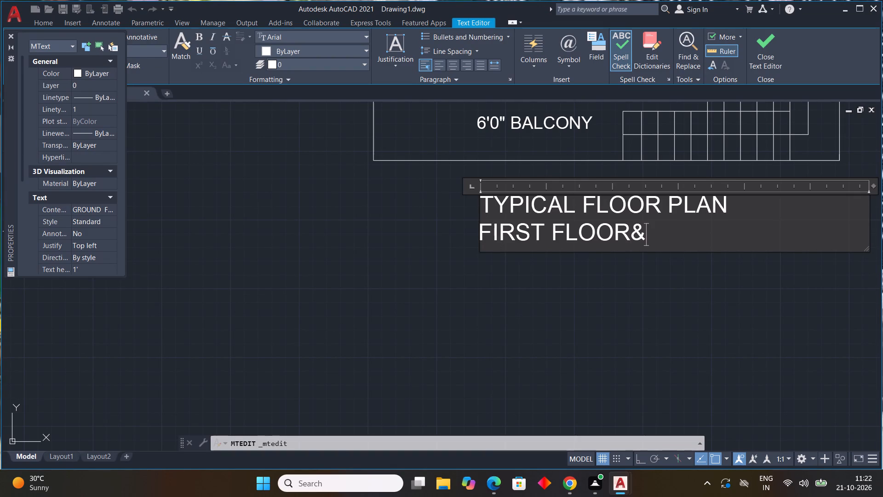
{"action": "key", "text": "space"}
{"action": "type", "text": "SEC"}
{"action": "type", "text": "ON"}
{"action": "type", "text": "D"}
{"action": "key", "text": "space"}
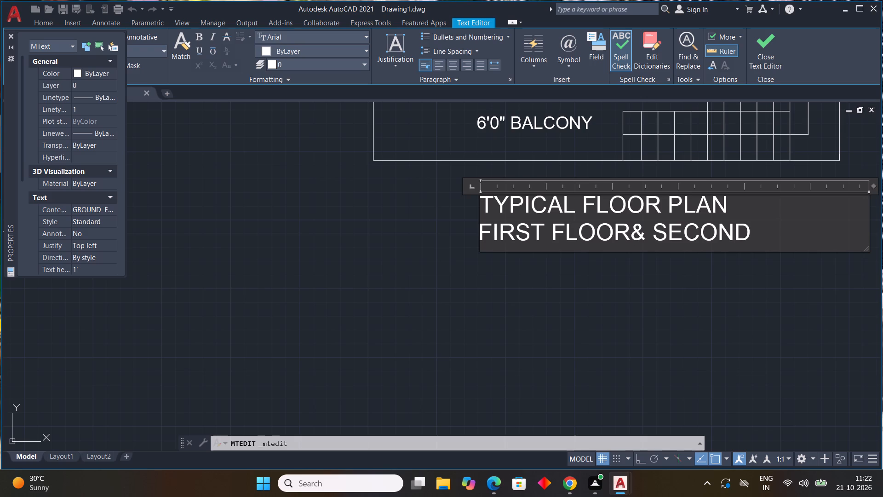
{"action": "key", "text": "f"}
{"action": "key", "text": "l"}
{"action": "type", "text": "OOR"}
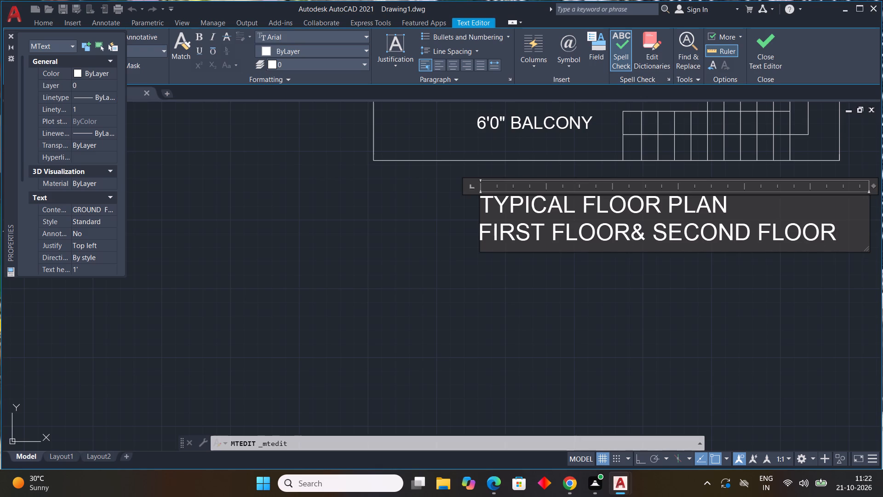
{"action": "key", "text": "space"}
{"action": "type", "text": "PLA"}
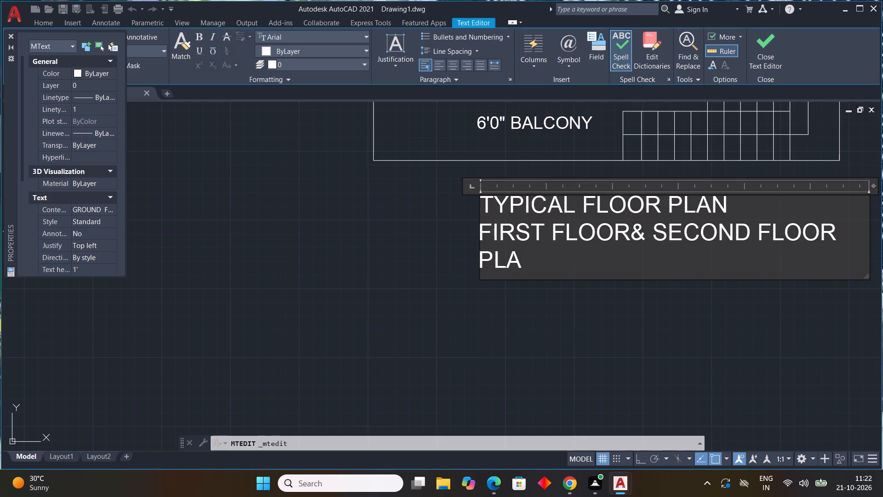
{"action": "key", "text": "n"}
Widen the second plan's title text frame so its second line fits on one row, and finish editing.
{"action": "left_click_drag", "start_coordinate": [874, 186], "coordinate": [862, 188]}
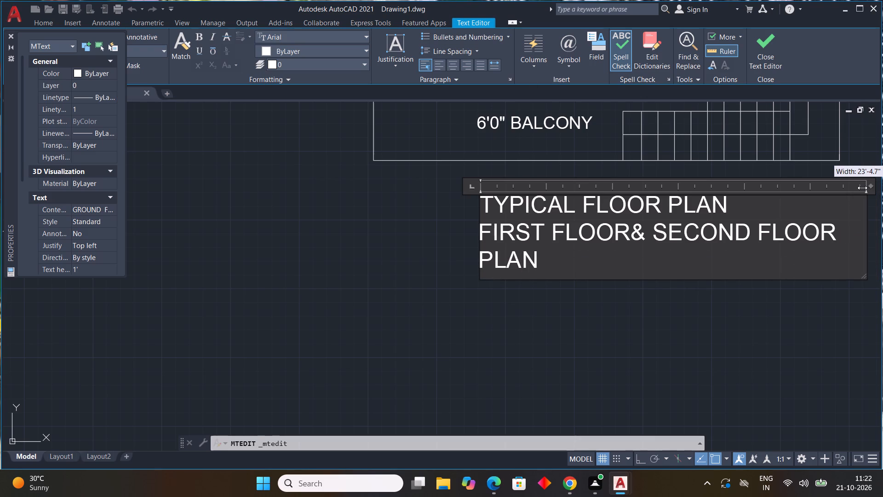
{"action": "left_click_drag", "start_coordinate": [862, 188], "coordinate": [882, 189]}
{"action": "scroll", "coordinate": [689, 205], "scroll_direction": "down", "scroll_amount": 2}
{"action": "middle_click_drag", "start_coordinate": [684, 209], "coordinate": [459, 302]}
{"action": "scroll", "coordinate": [558, 297], "scroll_direction": "up", "scroll_amount": 1}
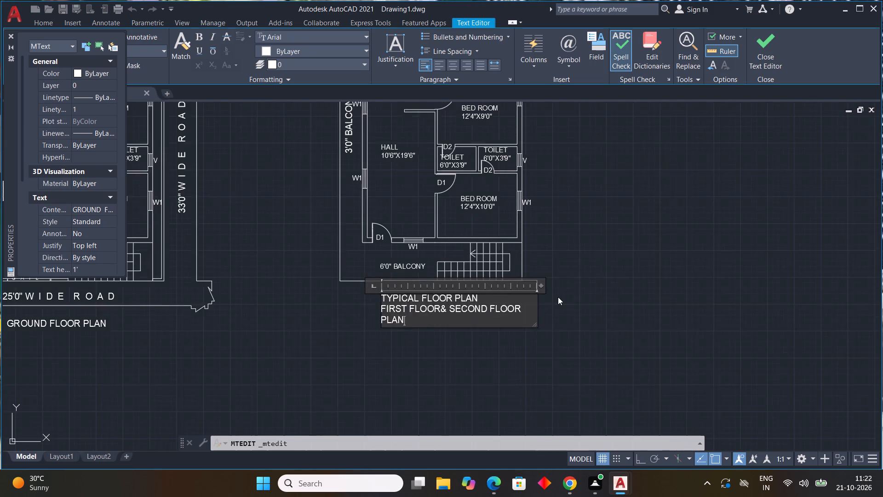
{"action": "scroll", "coordinate": [558, 297], "scroll_direction": "up", "scroll_amount": 1}
{"action": "left_click_drag", "start_coordinate": [508, 284], "coordinate": [605, 282]}
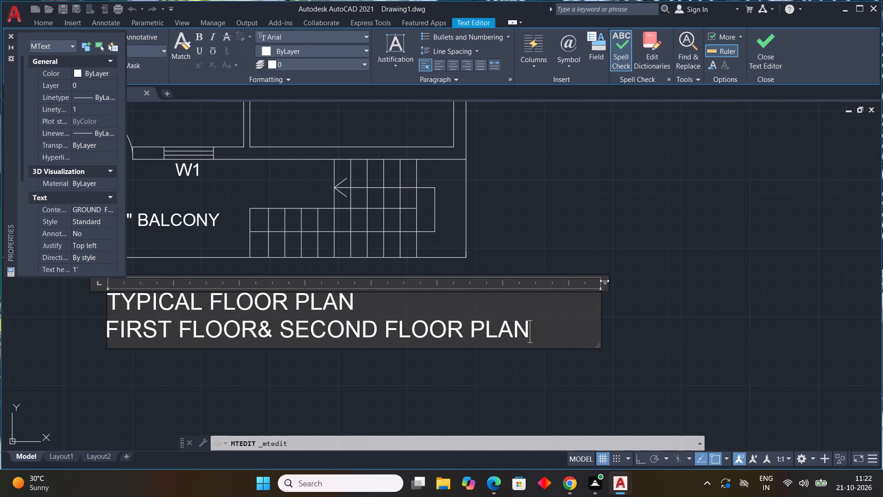
{"action": "scroll", "coordinate": [624, 294], "scroll_direction": "down", "scroll_amount": 4}
{"action": "left_click", "coordinate": [527, 343]}
Move the second plan's two-line title a little west so it ends near the plan's east wall line.
{"action": "scroll", "coordinate": [629, 265], "scroll_direction": "up", "scroll_amount": 4}
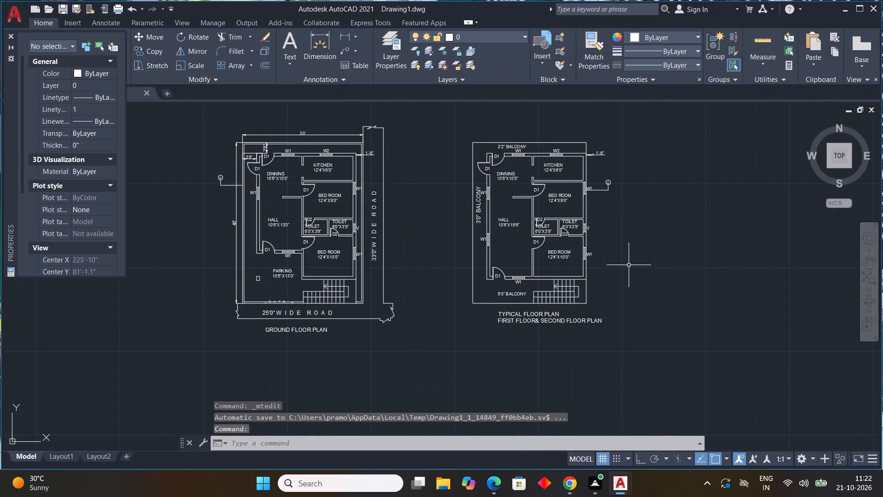
{"action": "left_click", "coordinate": [535, 319]}
{"action": "scroll", "coordinate": [514, 312], "scroll_direction": "up", "scroll_amount": 2}
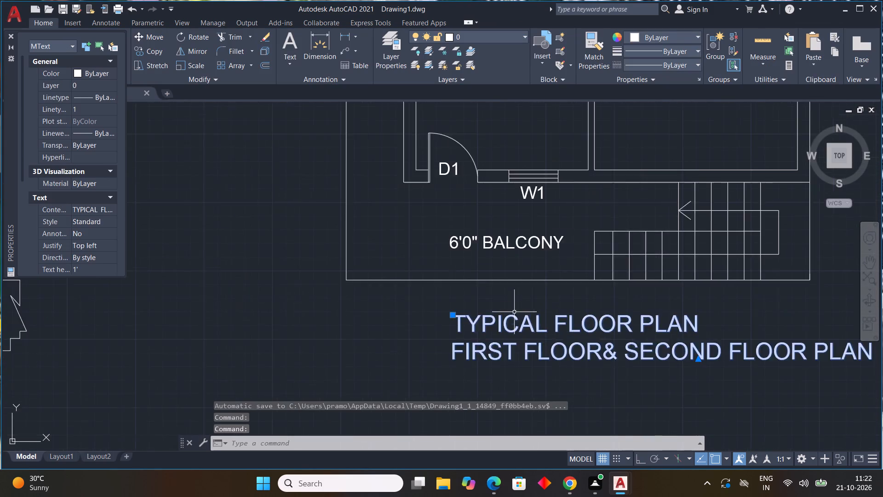
{"action": "scroll", "coordinate": [514, 312], "scroll_direction": "up", "scroll_amount": 2}
{"action": "left_click", "coordinate": [419, 321]}
{"action": "scroll", "coordinate": [416, 315], "scroll_direction": "up", "scroll_amount": 1}
{"action": "scroll", "coordinate": [435, 326], "scroll_direction": "down", "scroll_amount": 2}
{"action": "middle_click_drag", "start_coordinate": [455, 331], "coordinate": [510, 339]}
{"action": "scroll", "coordinate": [510, 339], "scroll_direction": "down", "scroll_amount": 1}
{"action": "middle_click_drag", "start_coordinate": [510, 339], "coordinate": [512, 338]}
{"action": "left_click", "coordinate": [452, 327]}
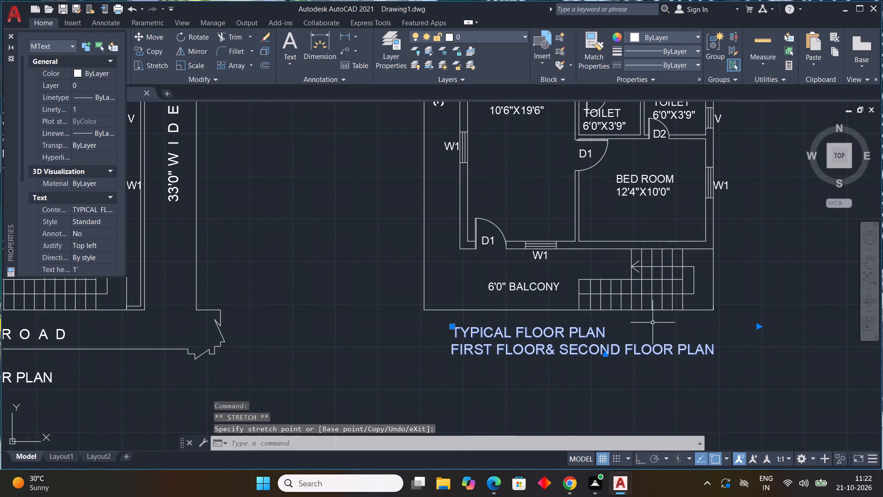
{"action": "key", "text": "Escape"}
{"action": "key", "text": "Escape"}
{"action": "key", "text": "Escape"}
Add a vertical dimension from the parking column's bottom edge to the gate line in the ground floor plan.
{"action": "scroll", "coordinate": [656, 324], "scroll_direction": "down", "scroll_amount": 3}
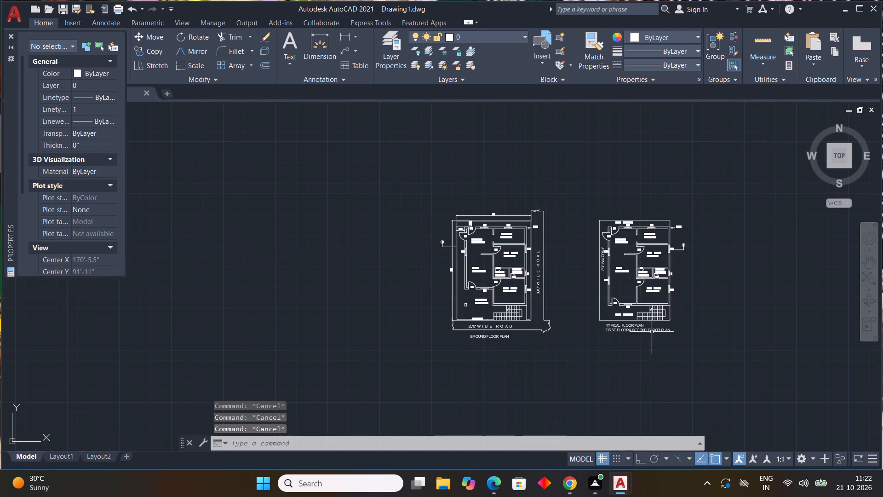
{"action": "scroll", "coordinate": [627, 329], "scroll_direction": "up", "scroll_amount": 4}
{"action": "scroll", "coordinate": [646, 353], "scroll_direction": "down", "scroll_amount": 4}
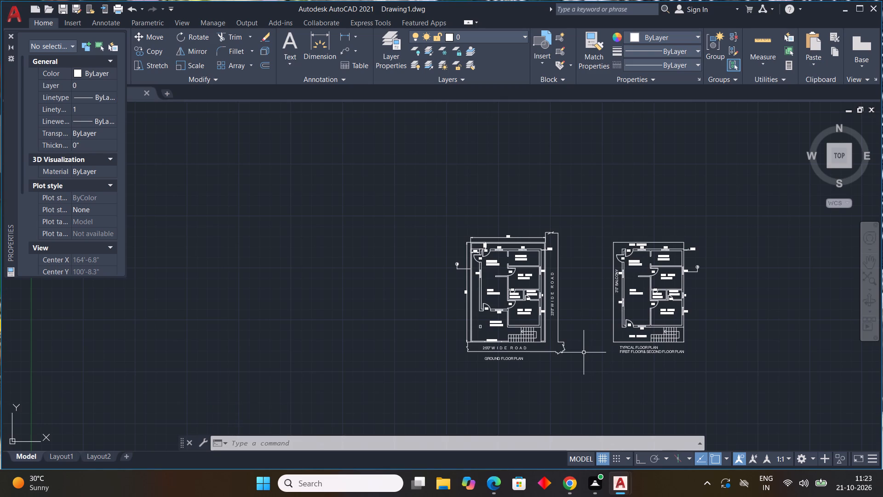
{"action": "scroll", "coordinate": [469, 324], "scroll_direction": "up", "scroll_amount": 4}
{"action": "middle_click_drag", "start_coordinate": [470, 314], "coordinate": [471, 243]}
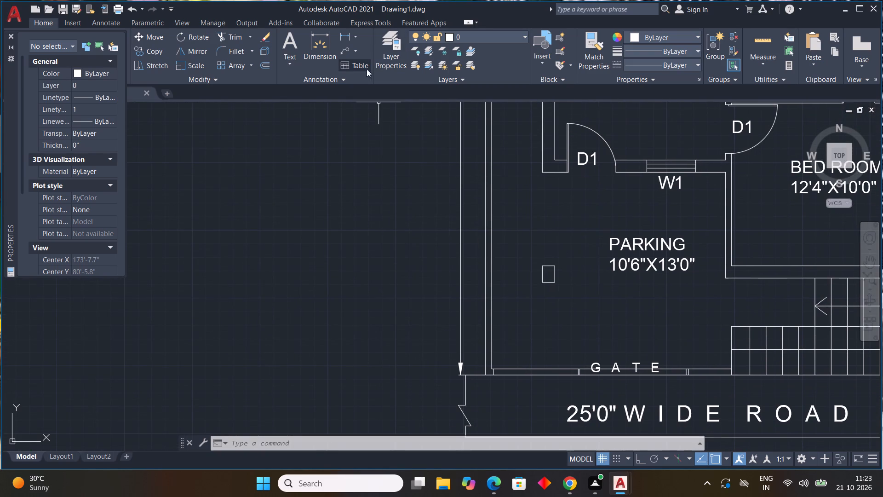
{"action": "left_click", "coordinate": [314, 48]}
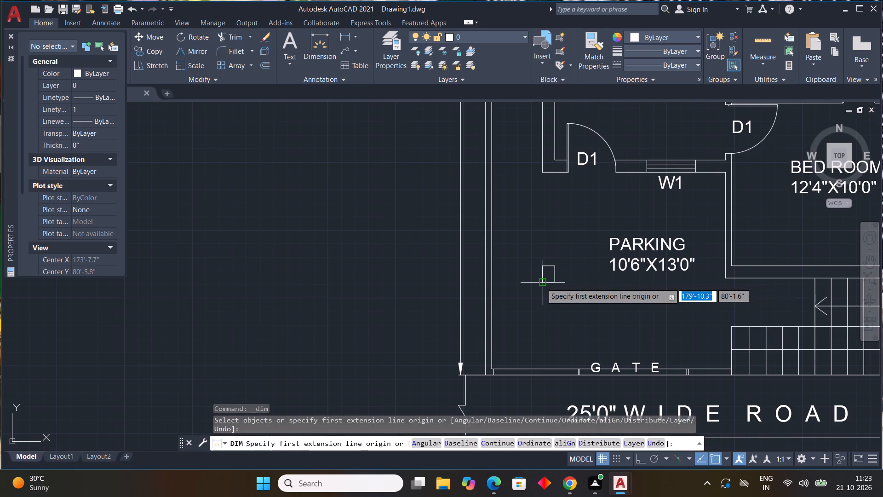
{"action": "left_click", "coordinate": [541, 283]}
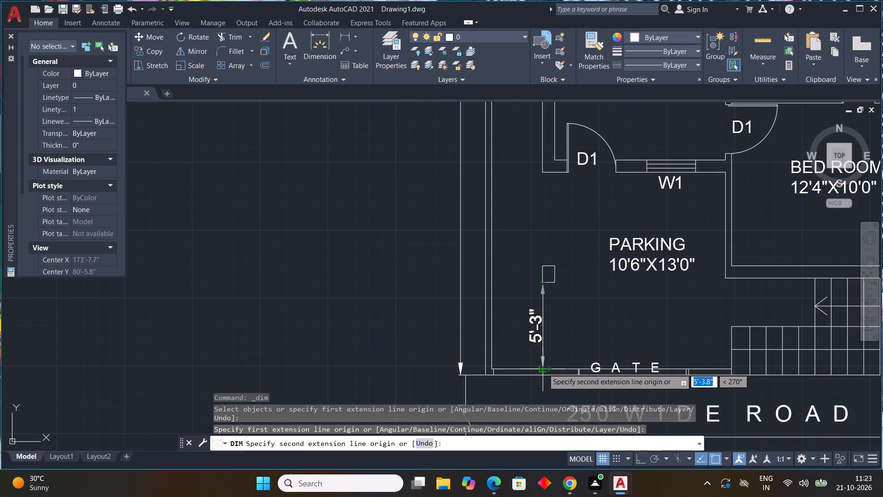
{"action": "left_click_drag", "start_coordinate": [543, 369], "coordinate": [548, 370]}
{"action": "left_click", "coordinate": [556, 370]}
{"action": "key", "text": "Escape"}
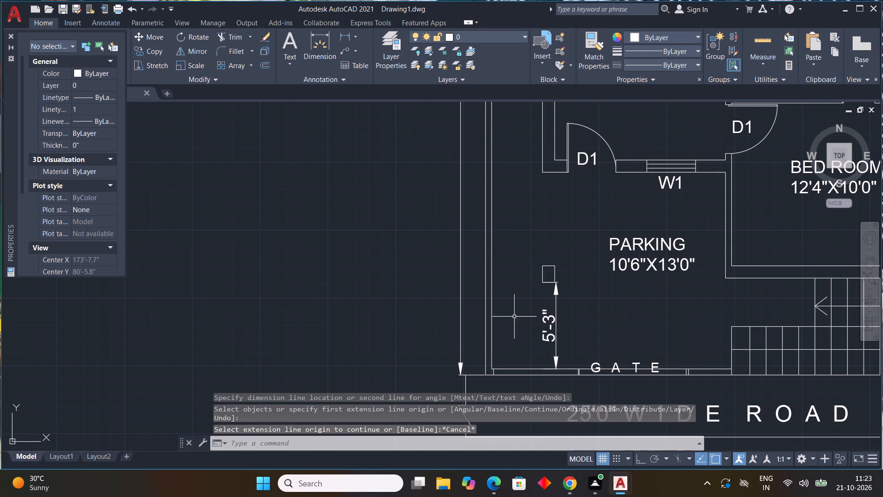
Override the text of the dimension between the parking column and the gate with 6'.
{"action": "double_click", "coordinate": [544, 321]}
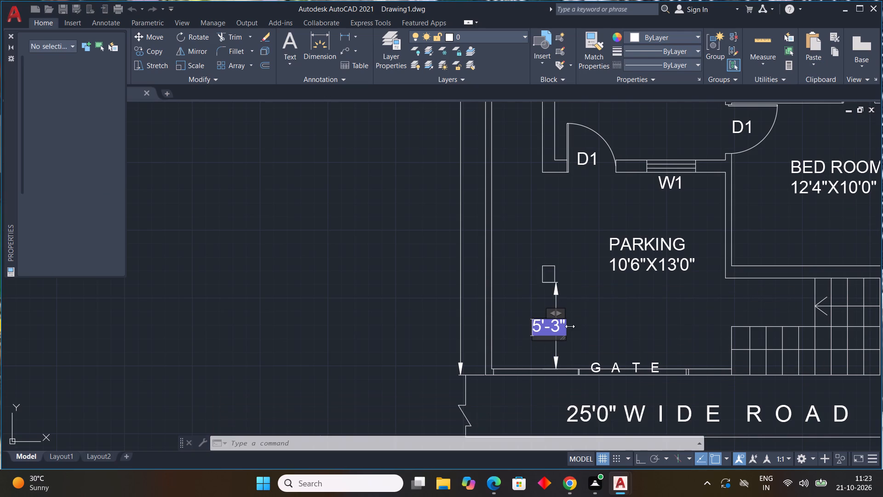
{"action": "key", "text": "Delete"}
{"action": "type", "text": "6'"}
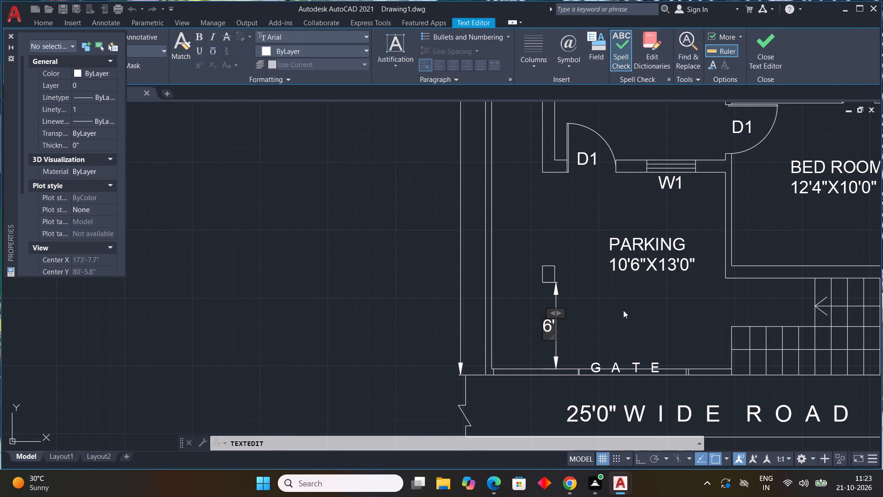
{"action": "left_click", "coordinate": [628, 309]}
{"action": "scroll", "coordinate": [628, 309], "scroll_direction": "down", "scroll_amount": 3}
{"action": "middle_click_drag", "start_coordinate": [644, 312], "coordinate": [591, 318]}
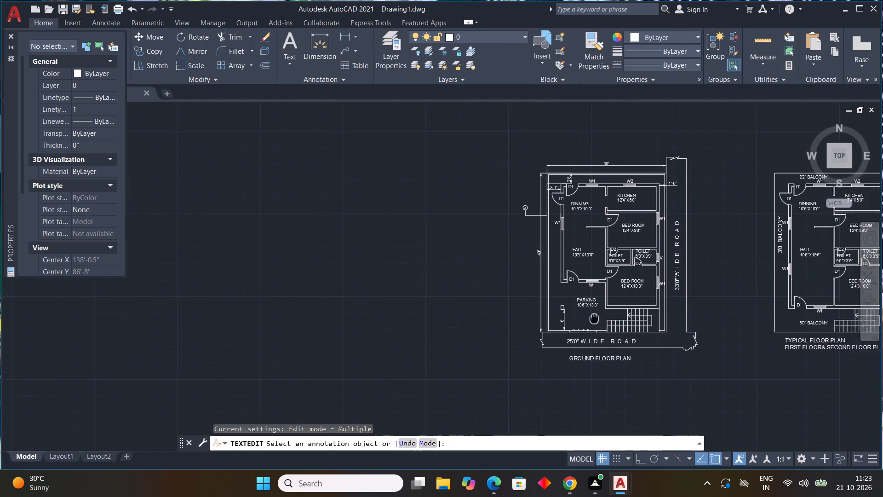
{"action": "middle_click_drag", "start_coordinate": [591, 318], "coordinate": [552, 300]}
{"action": "key", "text": "Escape"}
{"action": "key", "text": "Escape"}
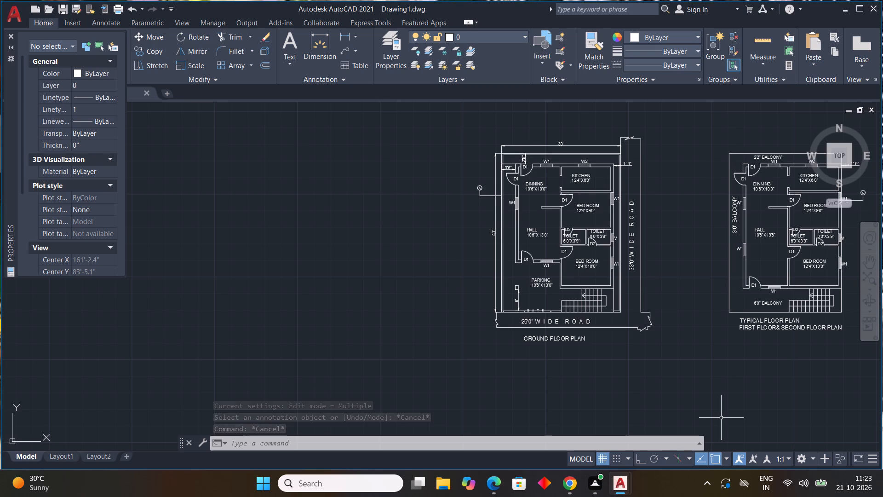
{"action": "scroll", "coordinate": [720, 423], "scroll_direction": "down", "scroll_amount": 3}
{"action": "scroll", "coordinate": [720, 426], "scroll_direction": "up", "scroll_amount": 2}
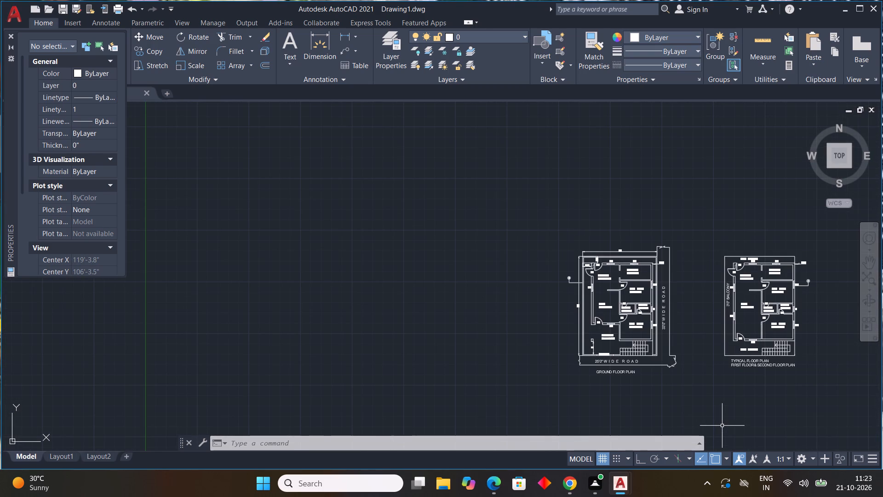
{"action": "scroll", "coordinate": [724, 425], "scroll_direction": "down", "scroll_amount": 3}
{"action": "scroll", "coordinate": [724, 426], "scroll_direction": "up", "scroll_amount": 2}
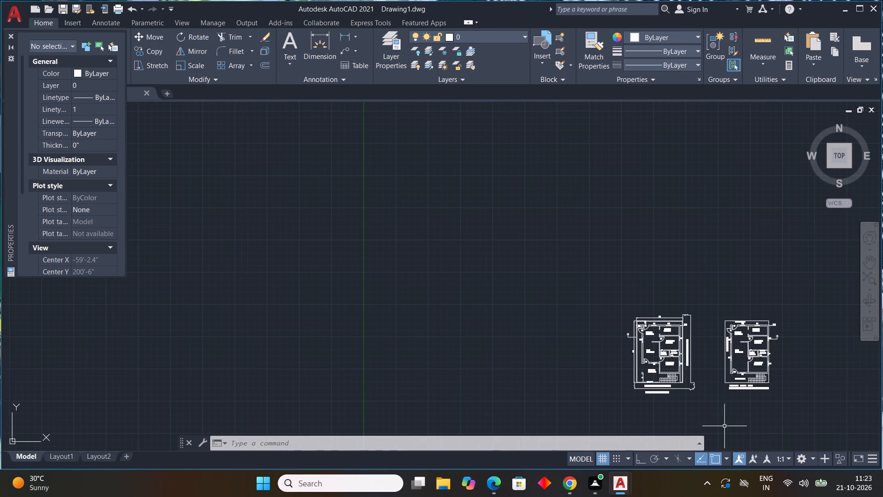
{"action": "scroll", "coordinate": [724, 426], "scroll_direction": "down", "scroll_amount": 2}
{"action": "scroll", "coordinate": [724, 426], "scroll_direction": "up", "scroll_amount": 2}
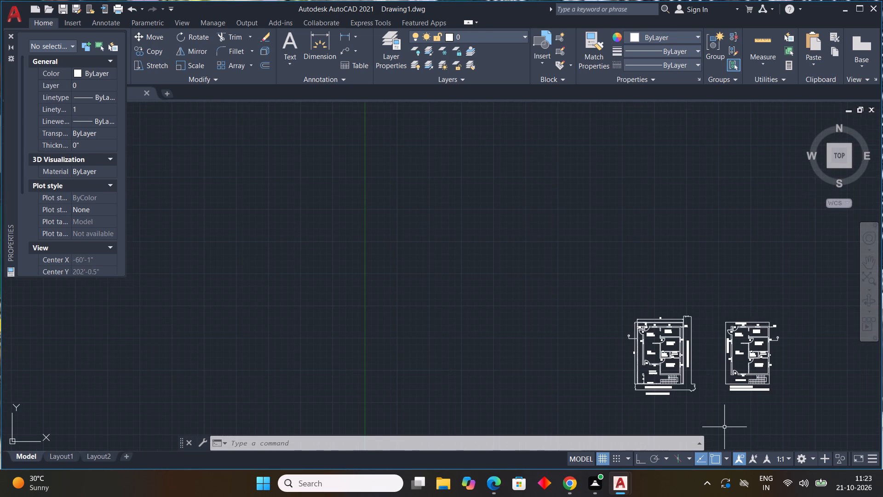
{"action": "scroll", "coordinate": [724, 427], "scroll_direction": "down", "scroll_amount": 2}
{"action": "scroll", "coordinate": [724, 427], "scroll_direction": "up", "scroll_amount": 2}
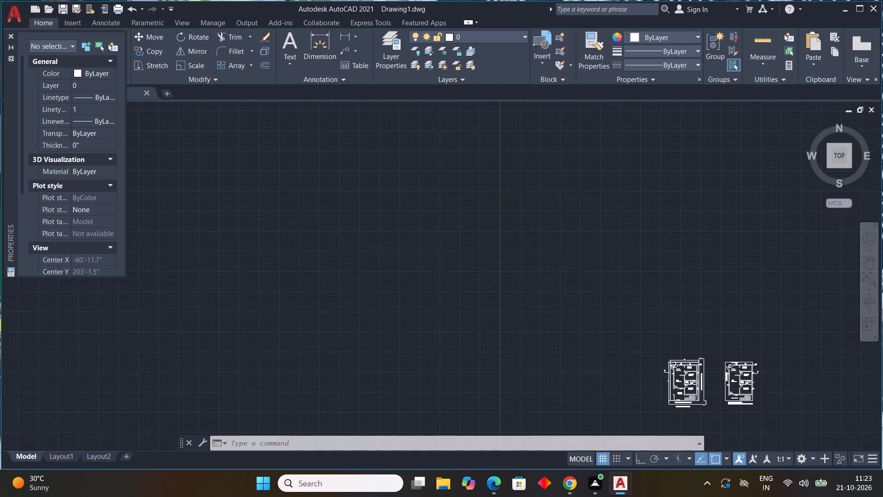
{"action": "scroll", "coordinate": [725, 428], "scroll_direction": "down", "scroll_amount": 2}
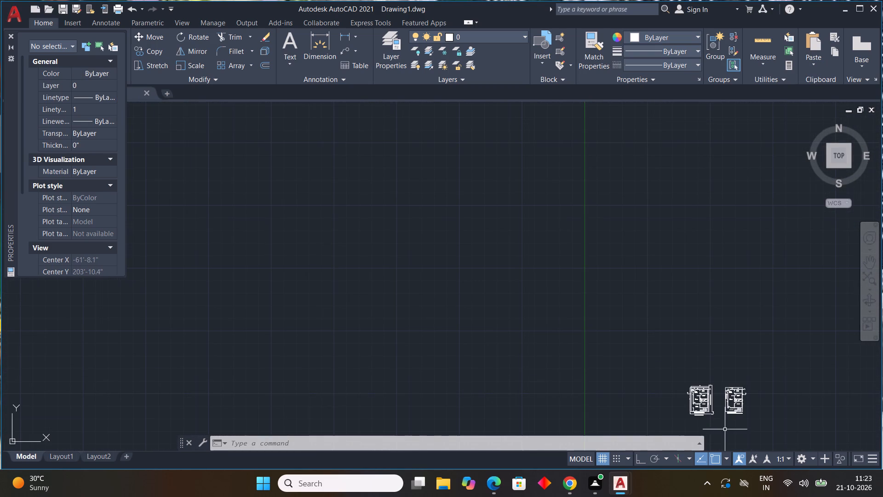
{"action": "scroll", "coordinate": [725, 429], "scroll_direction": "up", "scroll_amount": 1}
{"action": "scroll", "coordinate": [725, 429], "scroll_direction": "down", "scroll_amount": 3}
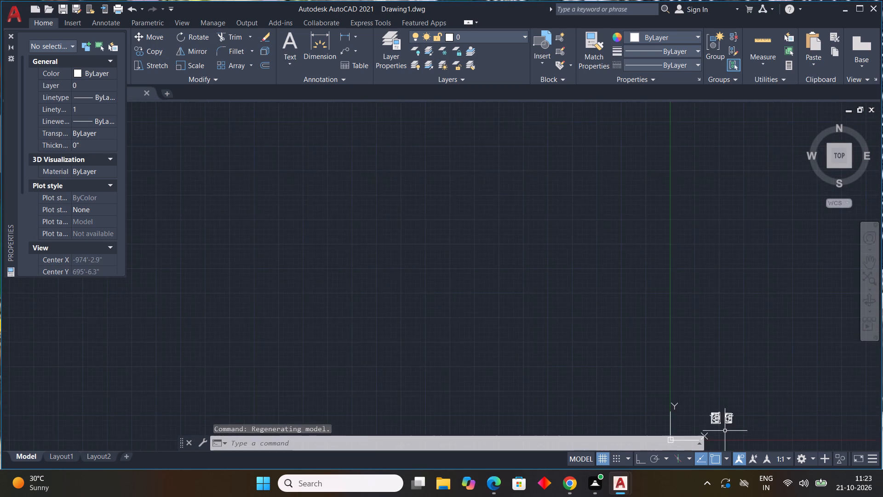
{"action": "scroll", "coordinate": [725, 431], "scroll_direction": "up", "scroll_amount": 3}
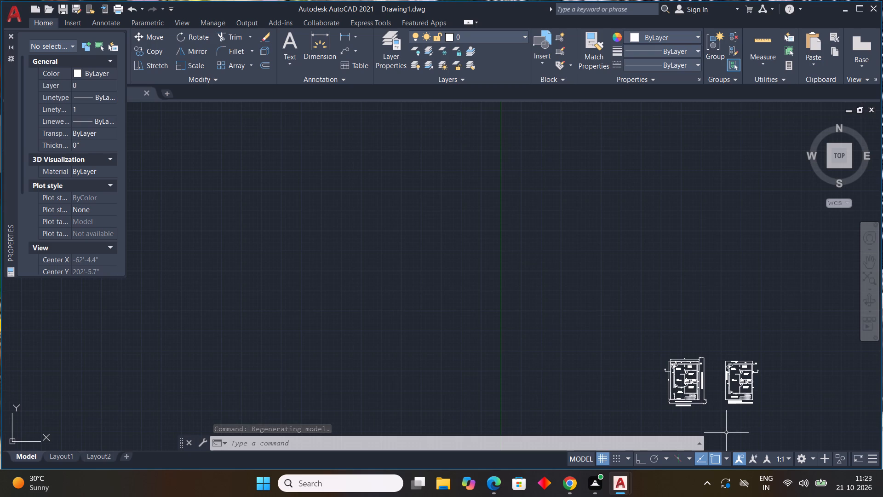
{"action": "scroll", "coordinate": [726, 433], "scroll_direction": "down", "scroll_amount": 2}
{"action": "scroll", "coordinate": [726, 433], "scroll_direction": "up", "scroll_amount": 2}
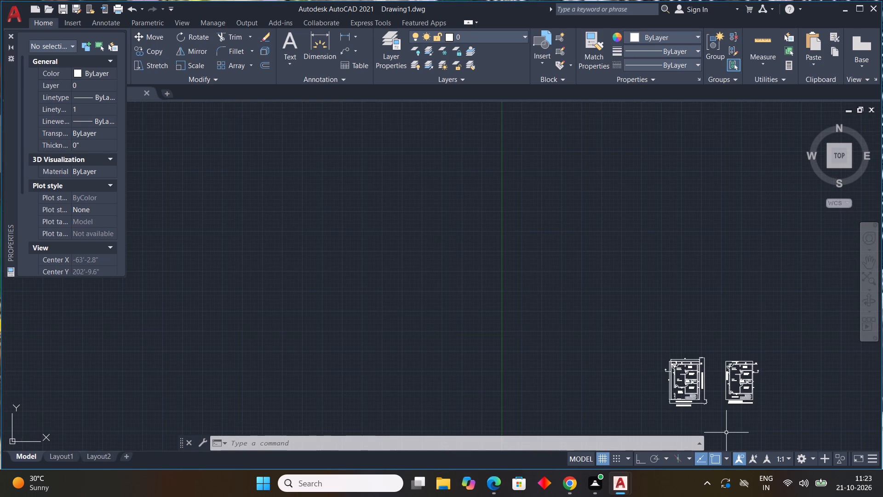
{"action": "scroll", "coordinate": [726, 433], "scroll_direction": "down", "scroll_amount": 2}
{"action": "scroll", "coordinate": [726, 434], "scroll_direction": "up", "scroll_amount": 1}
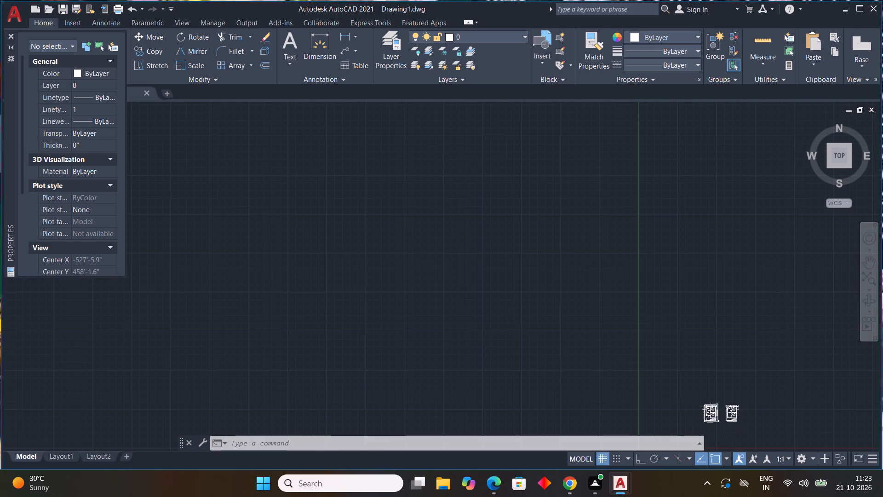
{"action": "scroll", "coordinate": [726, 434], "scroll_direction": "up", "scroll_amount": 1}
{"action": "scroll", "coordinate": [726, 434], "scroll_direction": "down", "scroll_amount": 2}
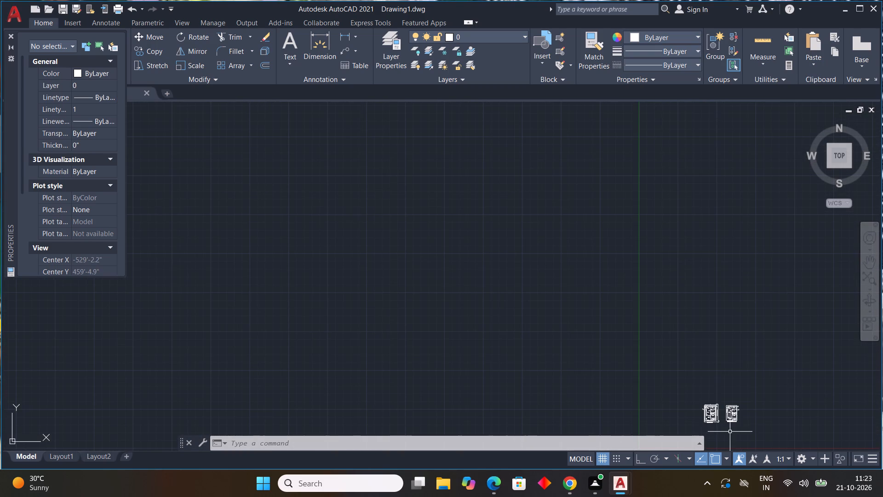
Review the finished ground floor plan and the typical first and second floor plan side by side.
{"action": "middle_click_drag", "start_coordinate": [701, 380], "coordinate": [461, 242]}
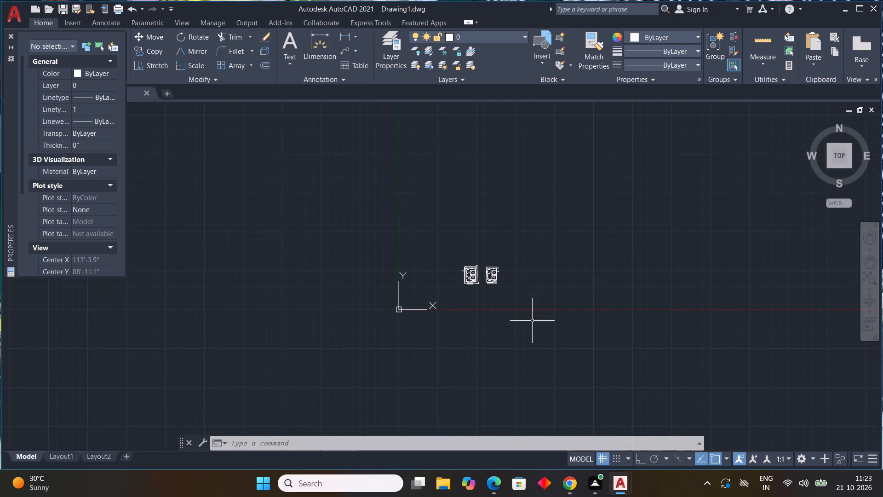
{"action": "scroll", "coordinate": [490, 285], "scroll_direction": "up", "scroll_amount": 5}
{"action": "middle_click_drag", "start_coordinate": [489, 283], "coordinate": [512, 372]}
{"action": "scroll", "coordinate": [536, 331], "scroll_direction": "up", "scroll_amount": 4}
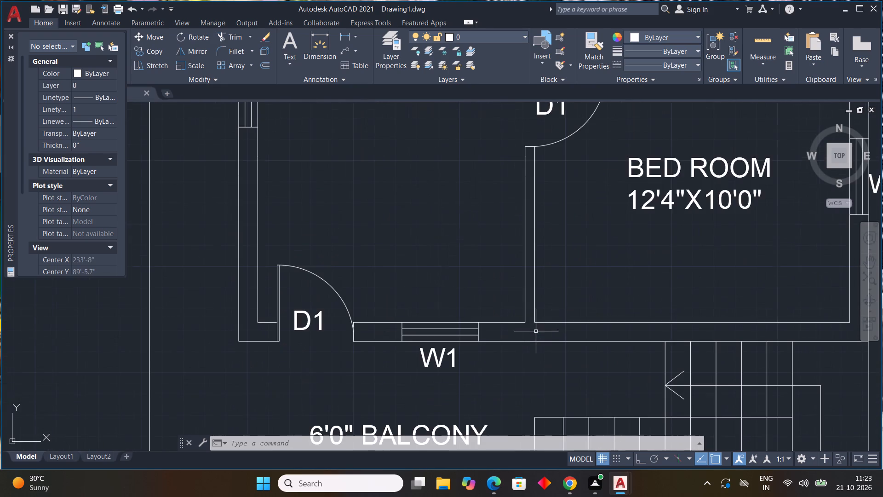
{"action": "scroll", "coordinate": [528, 358], "scroll_direction": "down", "scroll_amount": 2}
{"action": "scroll", "coordinate": [581, 370], "scroll_direction": "down", "scroll_amount": 1}
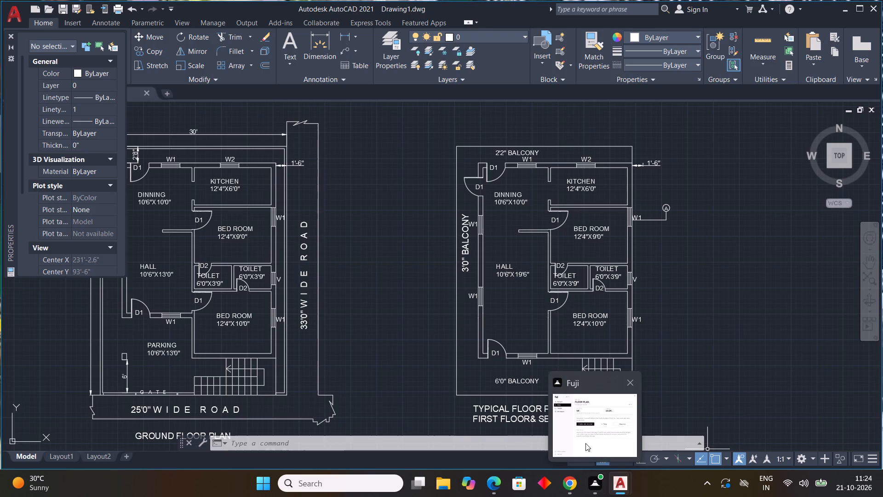
{"action": "left_click", "coordinate": [690, 440]}
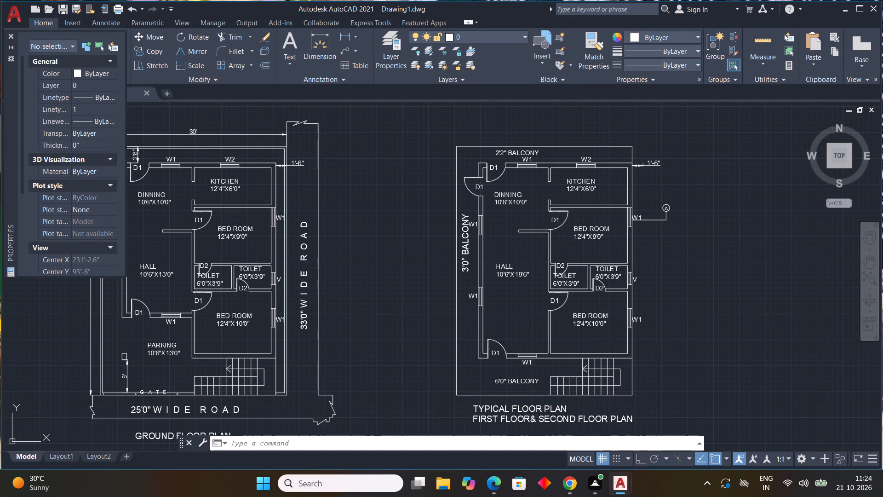
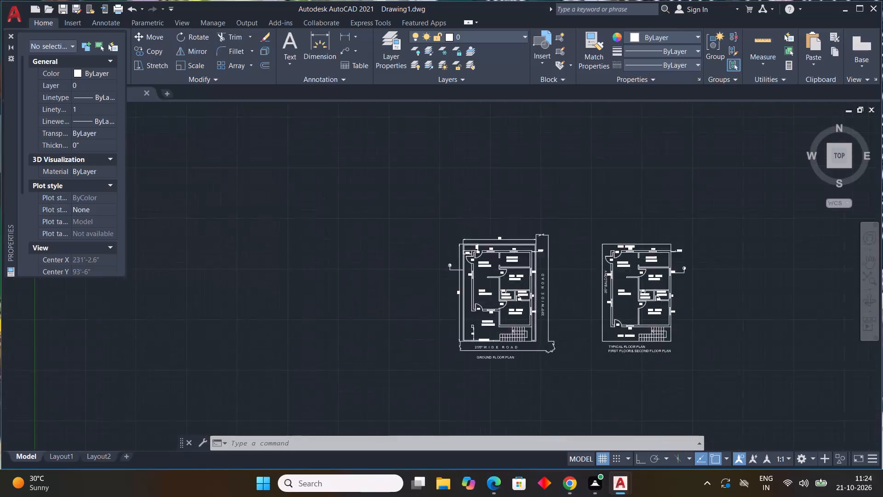
Draw a closed four-line rectangular outline, about 24' wide and 31' tall, in the empty area east of the typical floor plan.
{"action": "middle_click_drag", "start_coordinate": [664, 316], "coordinate": [417, 309]}
{"action": "middle_click_drag", "start_coordinate": [409, 309], "coordinate": [385, 308]}
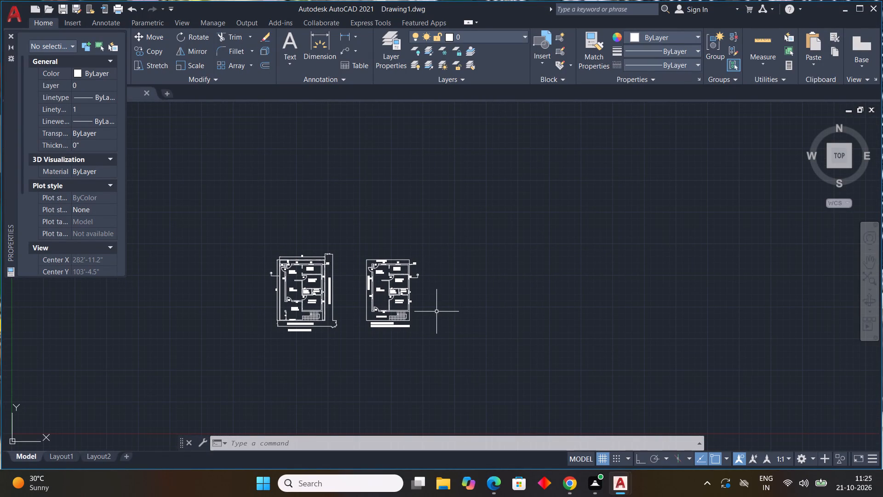
{"action": "scroll", "coordinate": [424, 315], "scroll_direction": "up", "scroll_amount": 3}
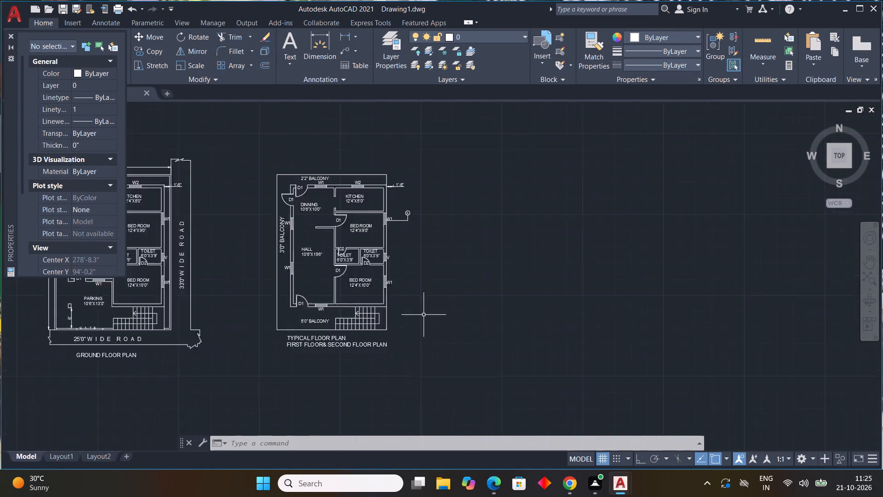
{"action": "middle_click_drag", "start_coordinate": [424, 315], "coordinate": [512, 392]}
{"action": "key", "text": "l"}
{"action": "key", "text": "space"}
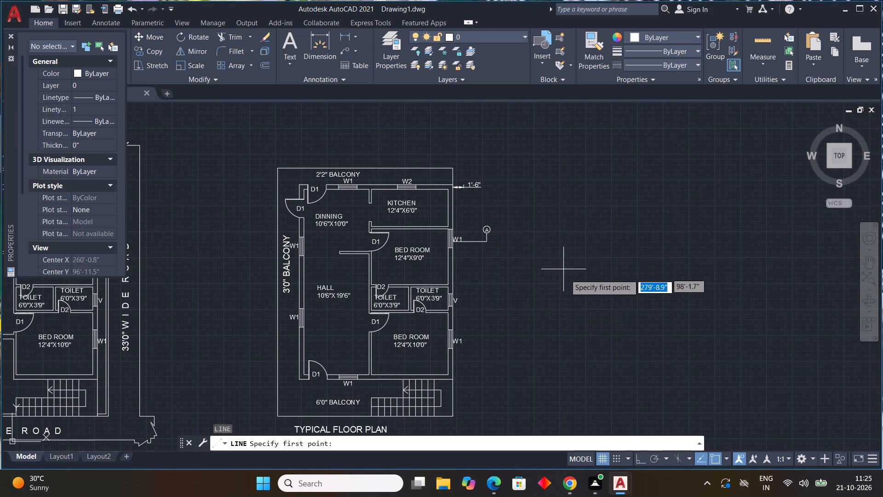
{"action": "middle_click_drag", "start_coordinate": [563, 281], "coordinate": [515, 289]}
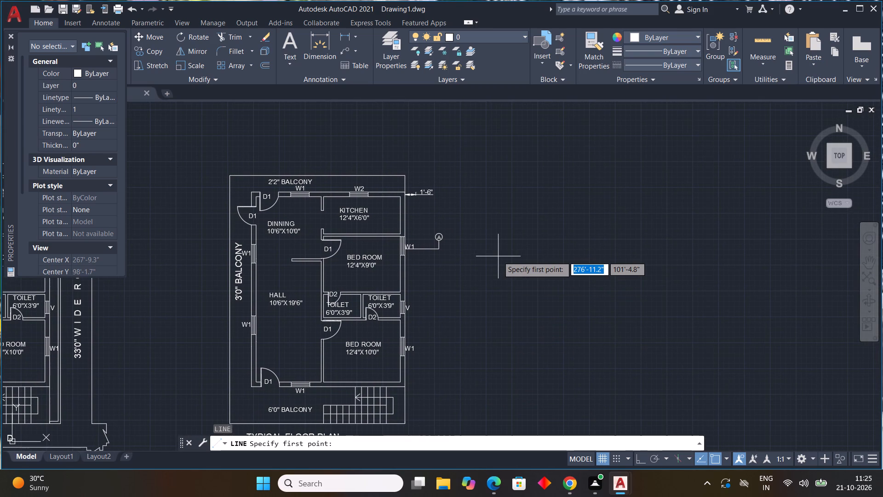
{"action": "left_click", "coordinate": [498, 260]}
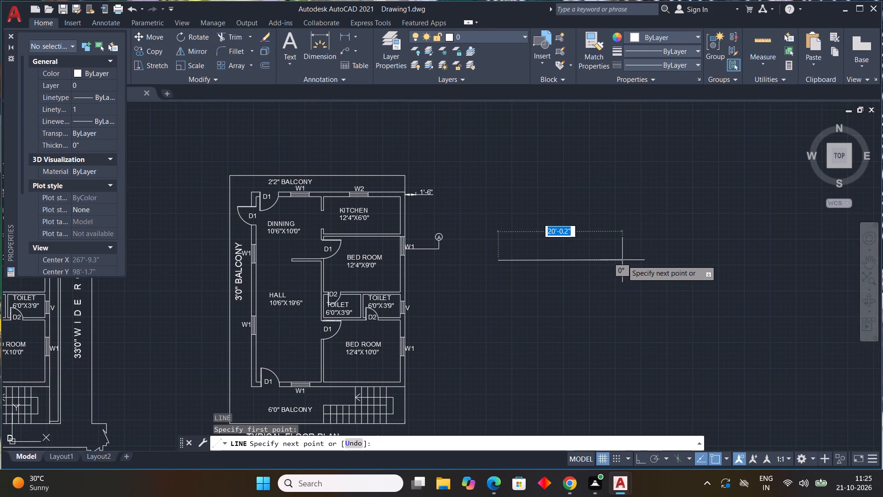
{"action": "left_click", "coordinate": [648, 261]}
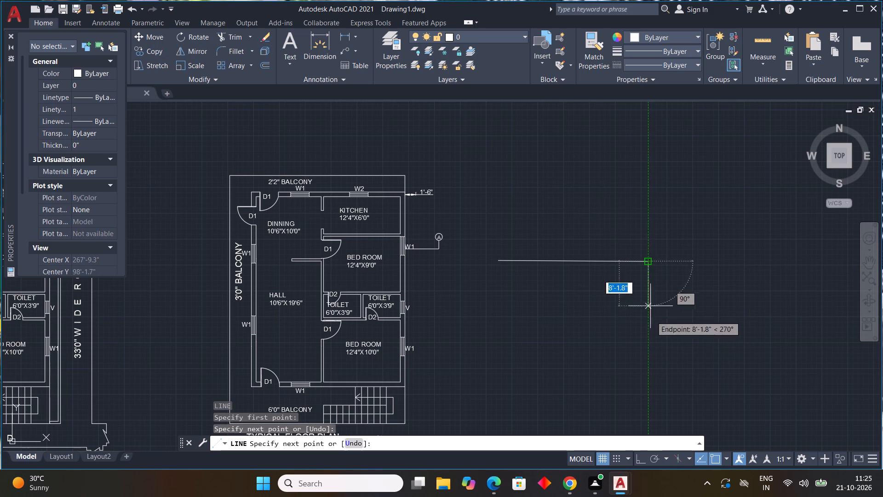
{"action": "scroll", "coordinate": [650, 368], "scroll_direction": "down", "scroll_amount": 1}
{"action": "middle_click_drag", "start_coordinate": [647, 404], "coordinate": [648, 424]}
{"action": "middle_click_drag", "start_coordinate": [653, 392], "coordinate": [576, 258]}
{"action": "middle_click", "coordinate": [576, 257]}
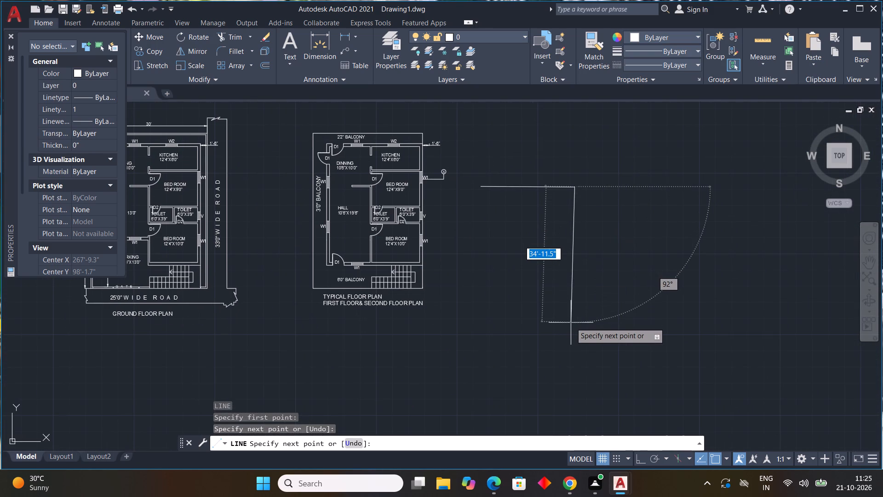
{"action": "key", "text": "F8"}
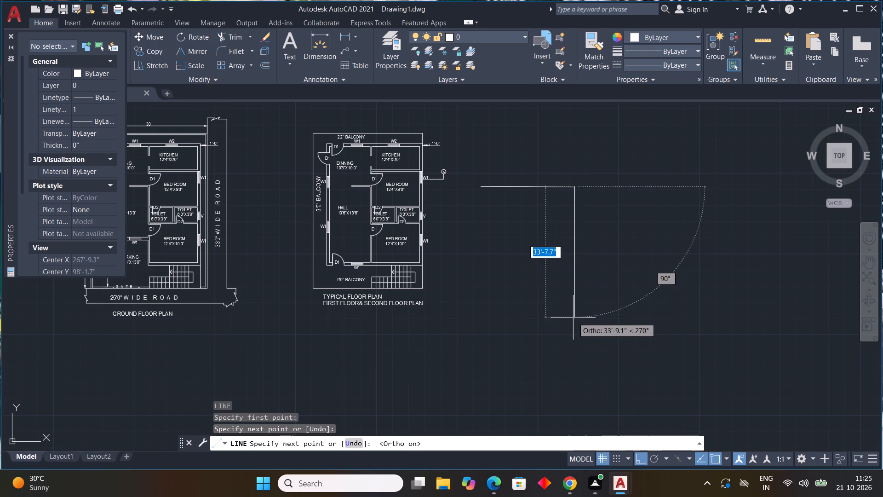
{"action": "left_click", "coordinate": [575, 307]}
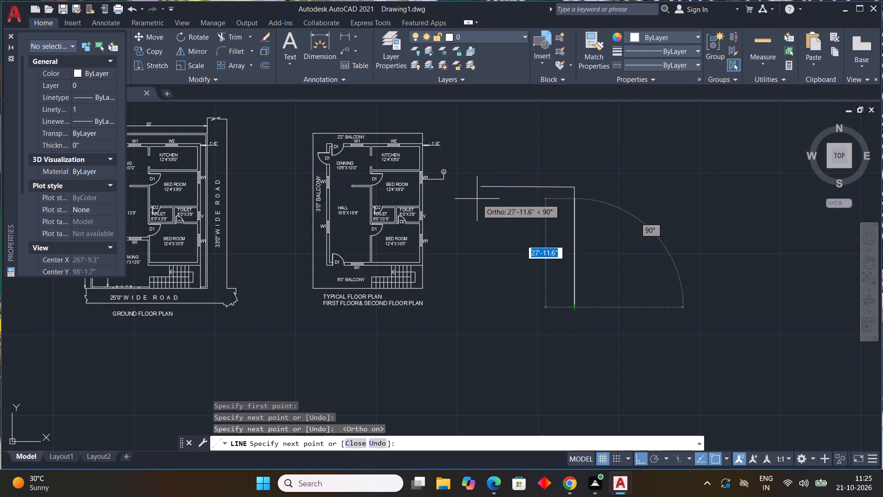
{"action": "left_click", "coordinate": [482, 315]}
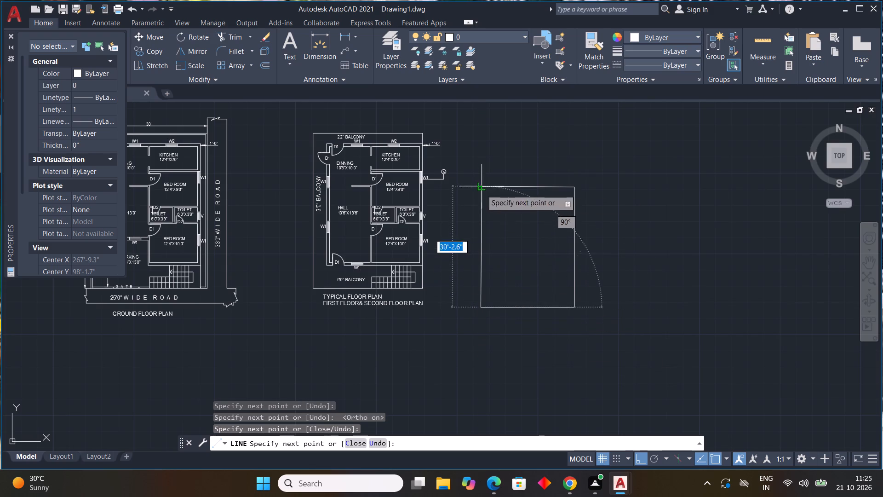
{"action": "left_click", "coordinate": [481, 189]}
{"action": "key", "text": "Escape"}
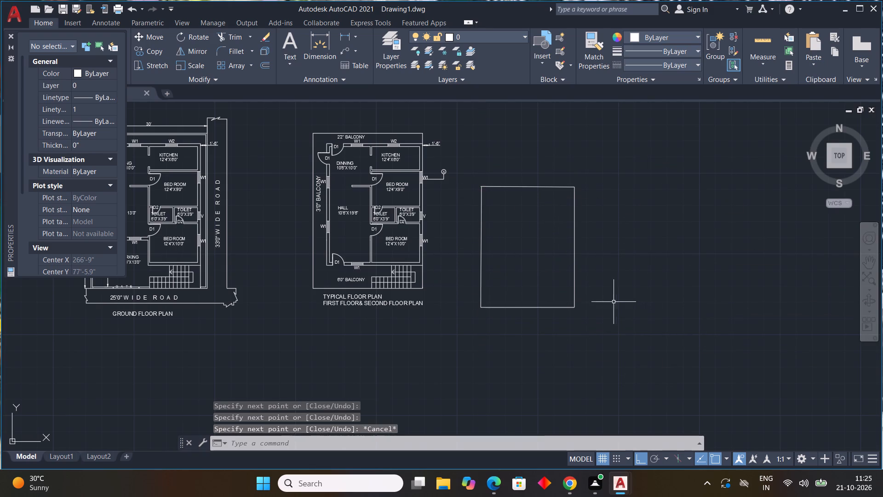
Move the four-line rectangular outline about 6'-4" straight north.
{"action": "middle_click_drag", "start_coordinate": [603, 296], "coordinate": [627, 348]}
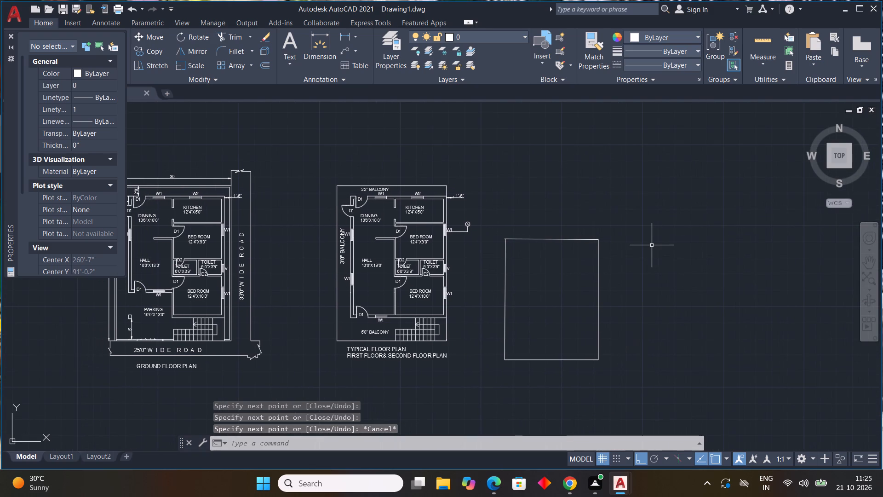
{"action": "left_click", "coordinate": [651, 245]}
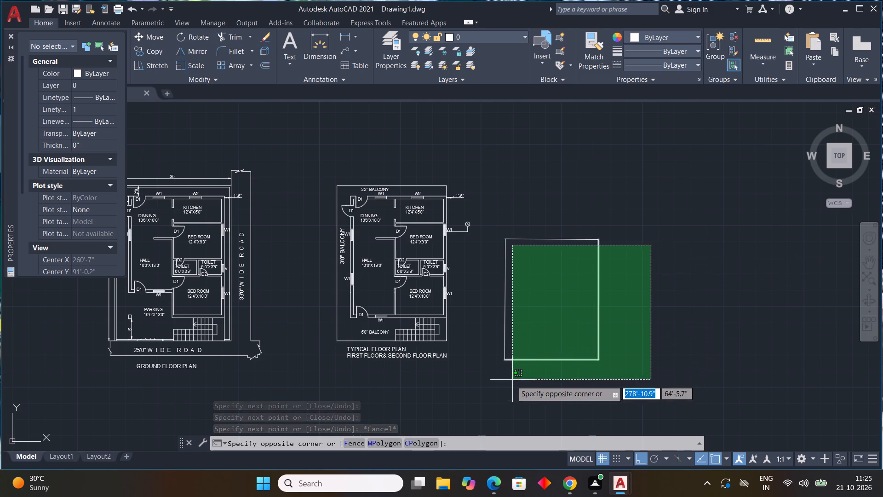
{"action": "left_click", "coordinate": [493, 389]}
{"action": "left_click_drag", "start_coordinate": [656, 207], "coordinate": [597, 243]}
{"action": "left_click", "coordinate": [548, 289]}
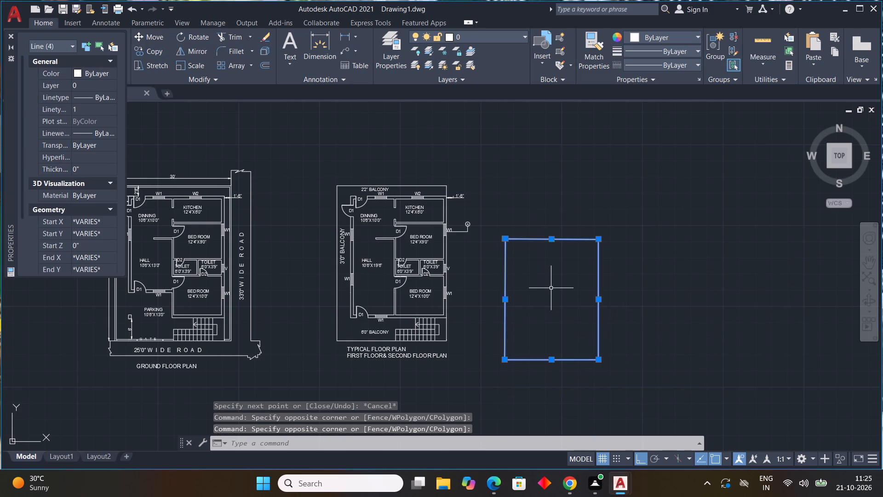
{"action": "key", "text": "m"}
{"action": "key", "text": "space"}
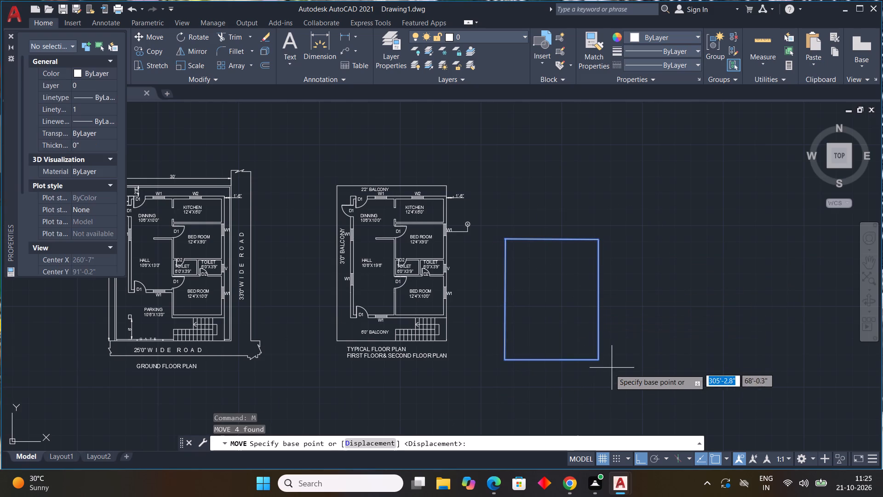
{"action": "left_click", "coordinate": [600, 364]}
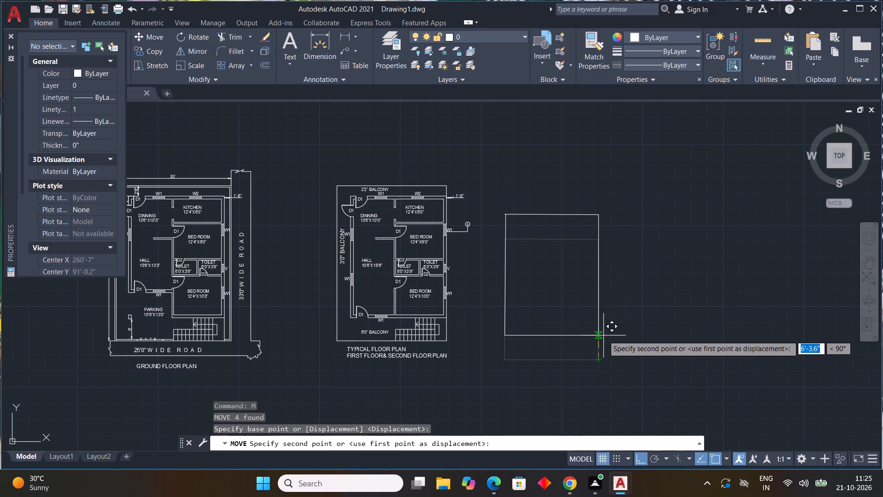
{"action": "left_click", "coordinate": [603, 335]}
{"action": "key", "text": "Escape"}
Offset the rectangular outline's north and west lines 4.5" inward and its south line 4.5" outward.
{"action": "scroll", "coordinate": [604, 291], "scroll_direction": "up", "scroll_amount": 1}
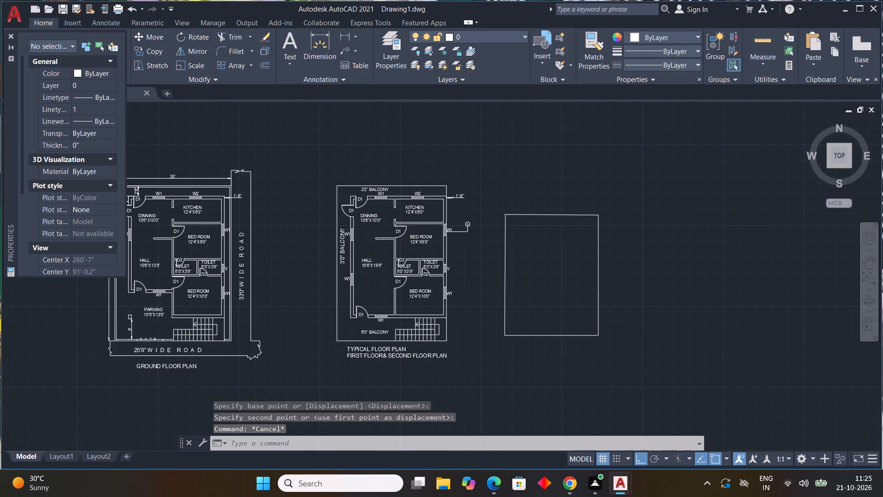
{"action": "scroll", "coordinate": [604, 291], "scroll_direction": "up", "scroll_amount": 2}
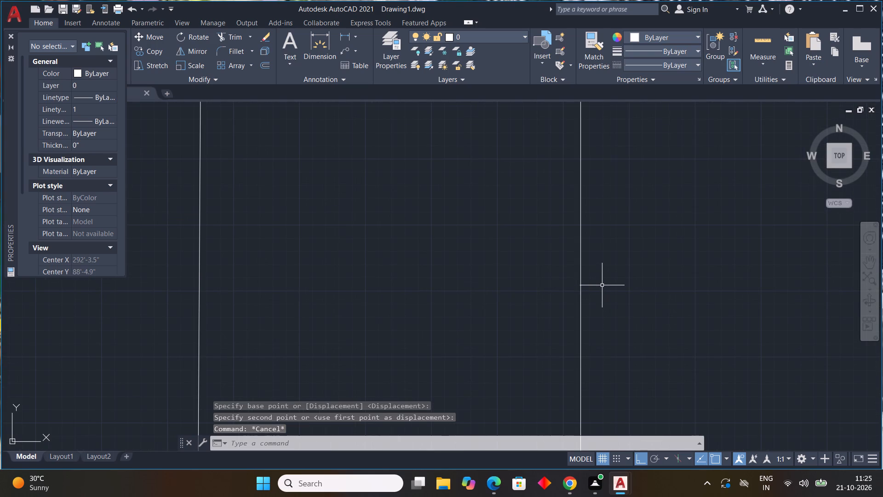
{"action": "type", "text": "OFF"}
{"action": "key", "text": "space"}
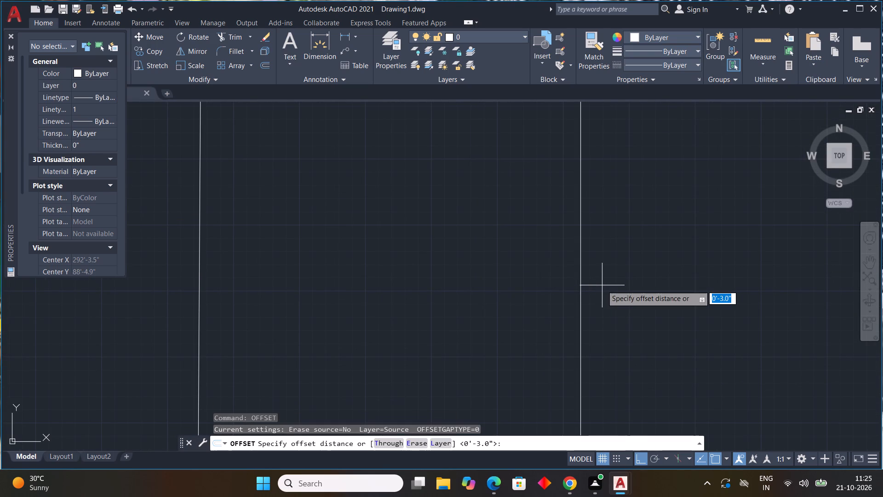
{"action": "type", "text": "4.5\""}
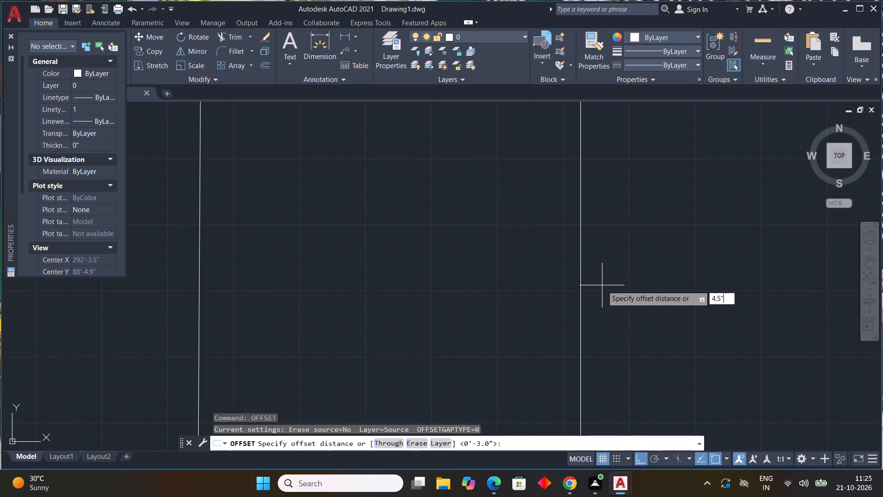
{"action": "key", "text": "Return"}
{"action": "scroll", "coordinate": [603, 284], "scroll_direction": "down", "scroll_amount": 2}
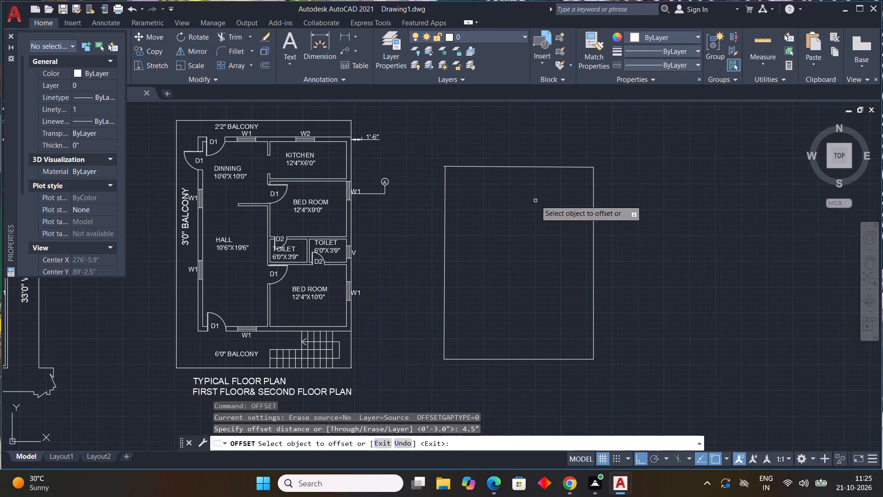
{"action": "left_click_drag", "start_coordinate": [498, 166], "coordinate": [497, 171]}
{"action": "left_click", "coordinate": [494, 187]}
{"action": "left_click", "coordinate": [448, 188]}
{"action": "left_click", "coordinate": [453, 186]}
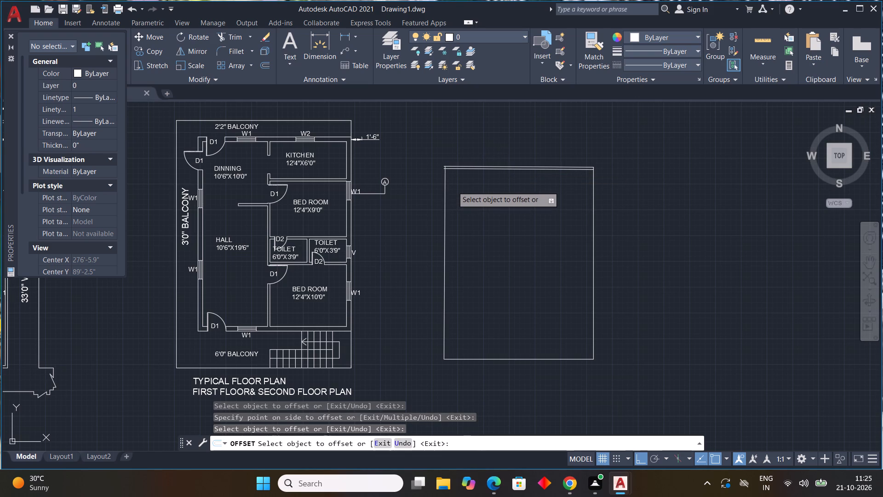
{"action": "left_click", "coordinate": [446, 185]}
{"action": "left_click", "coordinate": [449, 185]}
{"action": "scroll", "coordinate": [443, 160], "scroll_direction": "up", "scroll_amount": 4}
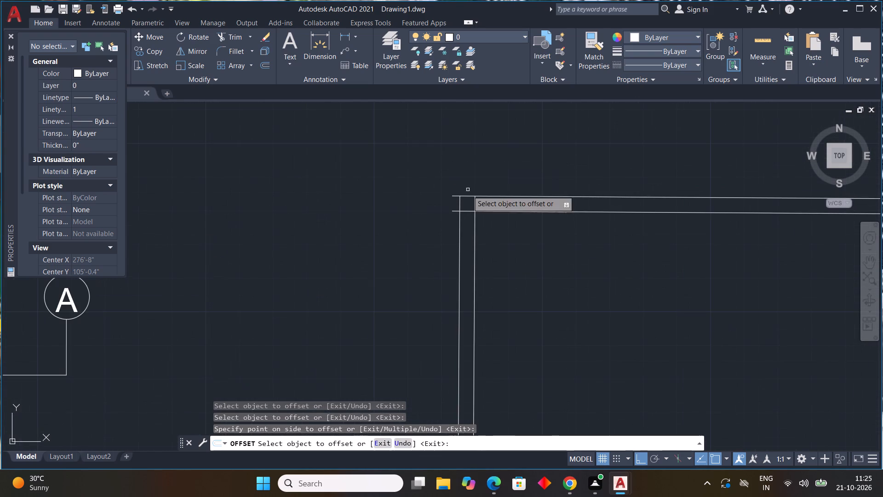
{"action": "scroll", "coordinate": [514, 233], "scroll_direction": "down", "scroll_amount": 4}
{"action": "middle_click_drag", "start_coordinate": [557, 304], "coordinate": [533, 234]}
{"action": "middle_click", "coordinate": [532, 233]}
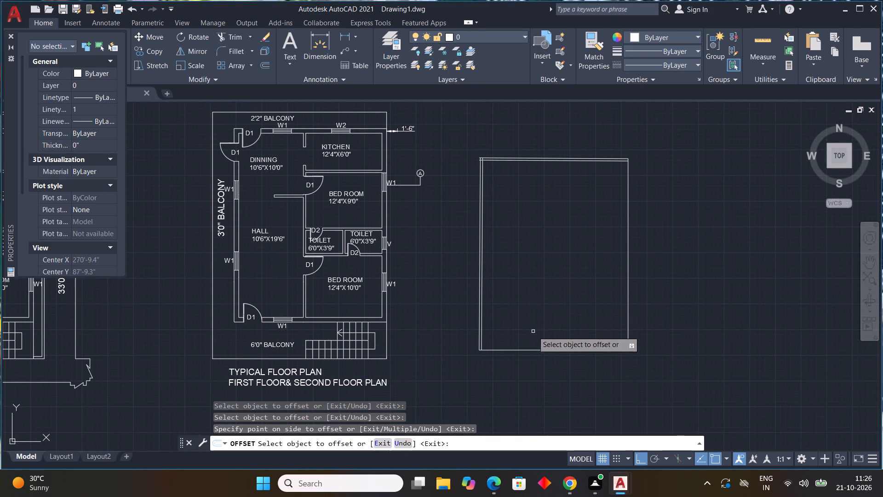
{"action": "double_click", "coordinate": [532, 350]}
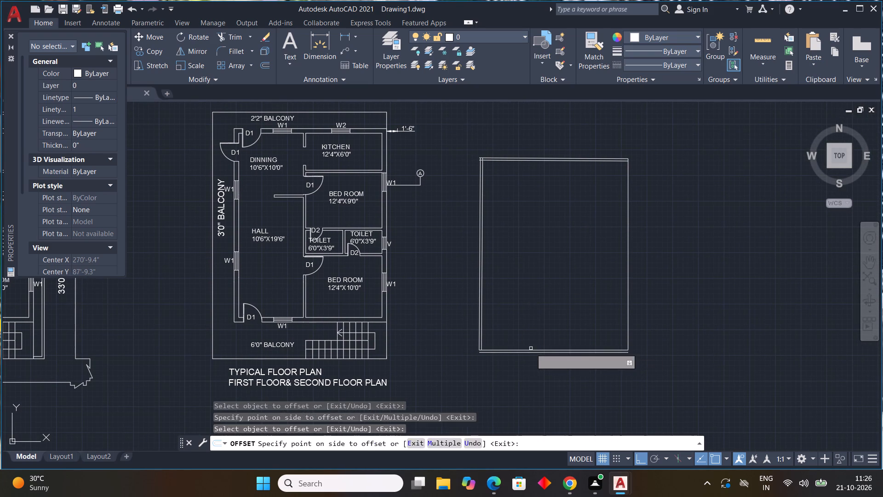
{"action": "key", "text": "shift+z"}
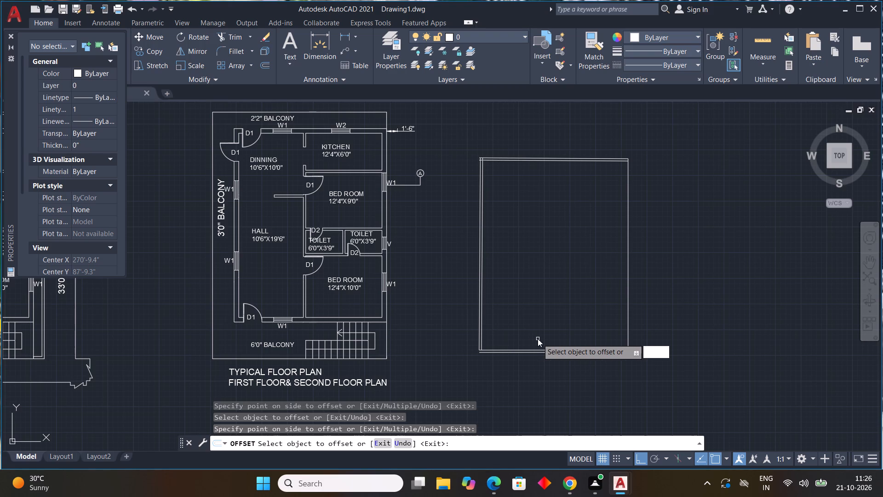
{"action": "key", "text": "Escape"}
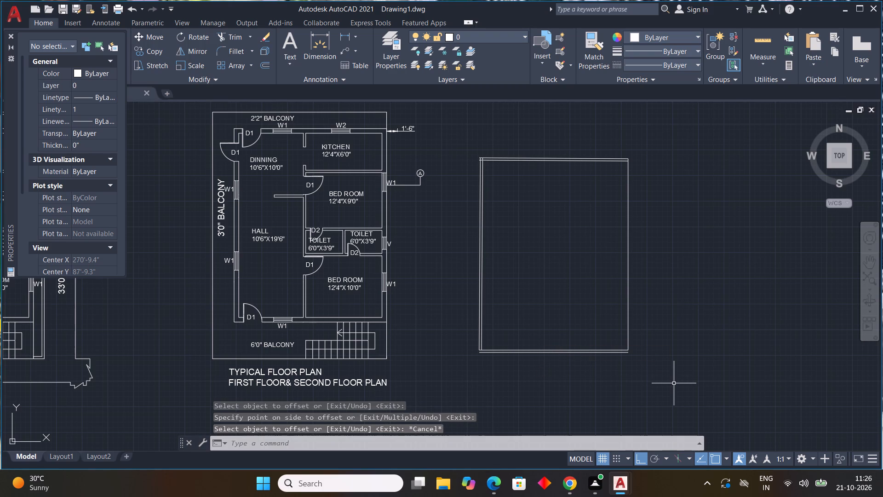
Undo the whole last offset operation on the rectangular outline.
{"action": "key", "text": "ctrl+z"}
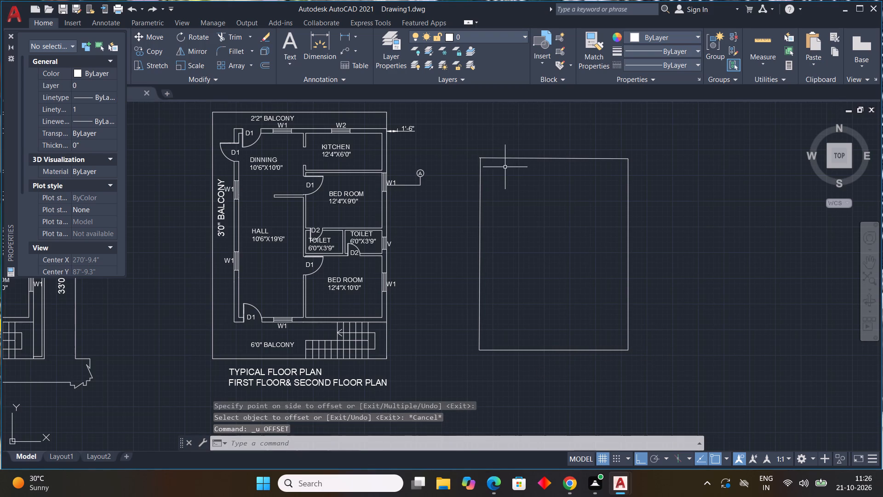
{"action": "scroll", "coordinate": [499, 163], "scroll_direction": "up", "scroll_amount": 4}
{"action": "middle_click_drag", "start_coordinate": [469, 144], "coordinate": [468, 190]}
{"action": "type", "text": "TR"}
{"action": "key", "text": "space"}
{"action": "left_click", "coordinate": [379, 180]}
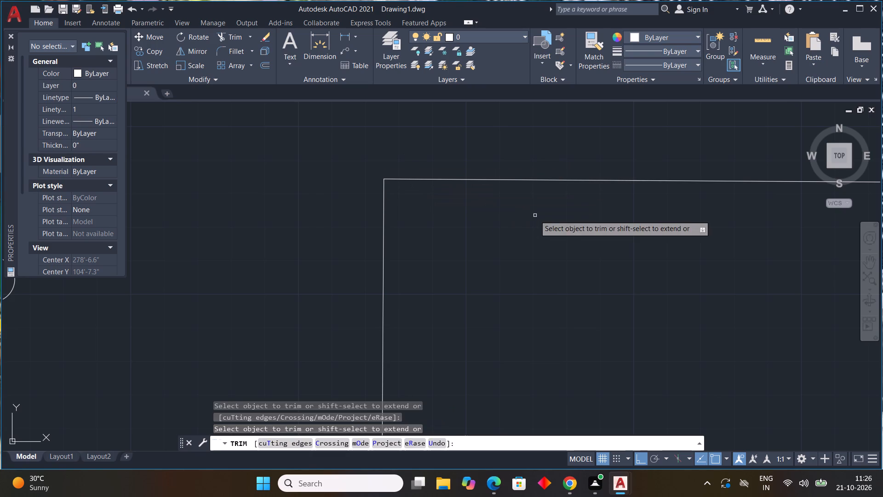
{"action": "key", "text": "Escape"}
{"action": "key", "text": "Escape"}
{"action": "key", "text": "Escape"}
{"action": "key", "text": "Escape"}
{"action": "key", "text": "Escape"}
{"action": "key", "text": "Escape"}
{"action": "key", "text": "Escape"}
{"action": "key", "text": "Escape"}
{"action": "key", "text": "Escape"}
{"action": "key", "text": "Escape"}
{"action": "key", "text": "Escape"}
Offset all four lines of the rectangular outline east of the typical floor plan 4.5" inward.
{"action": "scroll", "coordinate": [535, 215], "scroll_direction": "down", "scroll_amount": 4}
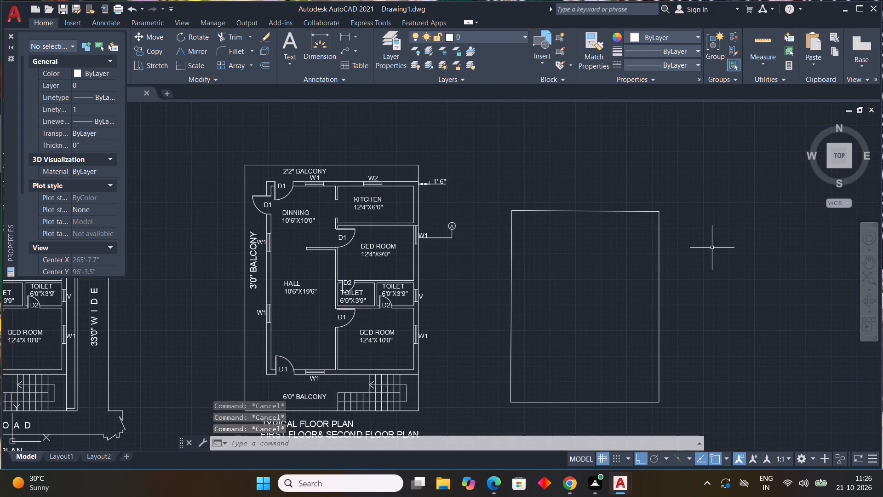
{"action": "type", "text": "OFF"}
{"action": "key", "text": "space"}
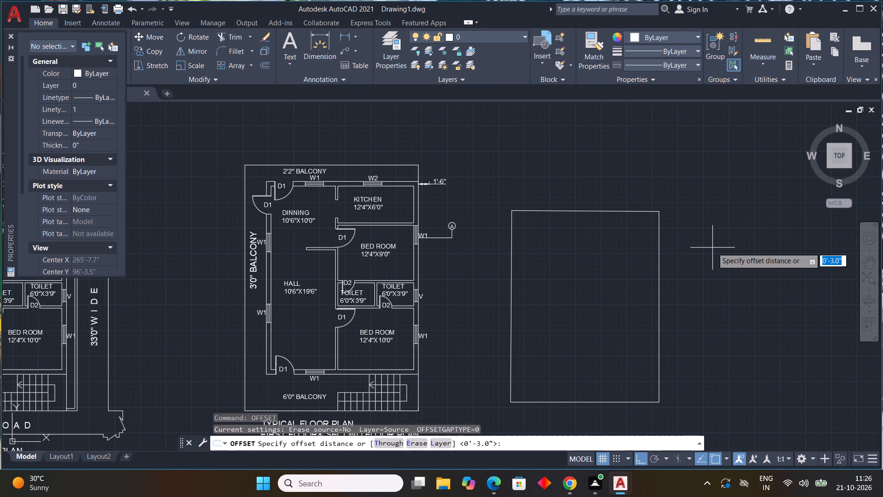
{"action": "type", "text": "4.5\""}
{"action": "key", "text": "Return"}
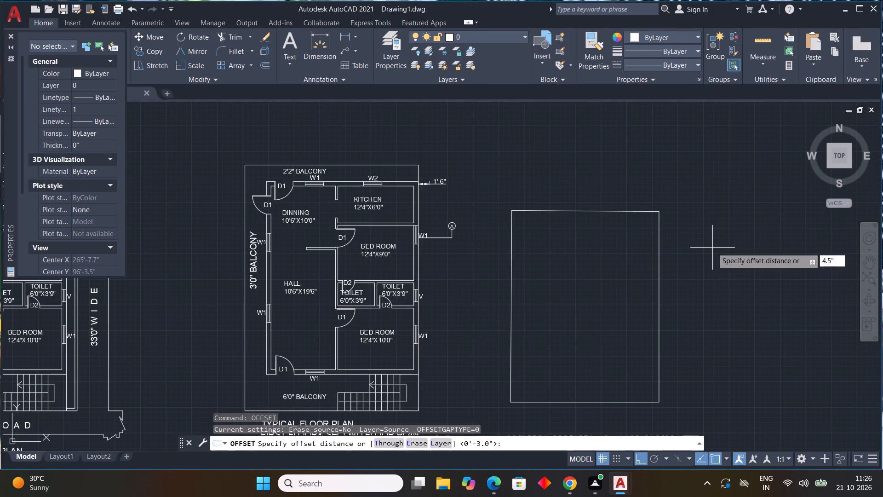
{"action": "scroll", "coordinate": [712, 248], "scroll_direction": "up", "scroll_amount": 2}
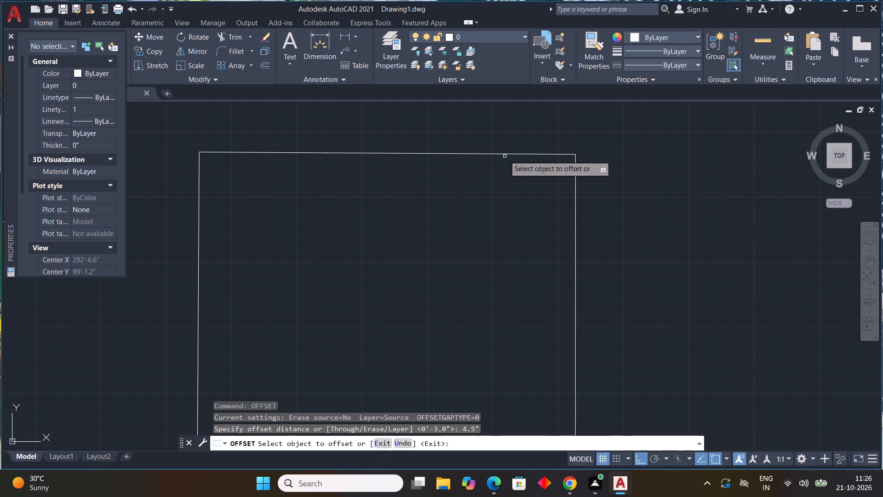
{"action": "left_click_drag", "start_coordinate": [504, 153], "coordinate": [505, 160]}
{"action": "left_click", "coordinate": [509, 183]}
{"action": "scroll", "coordinate": [513, 183], "scroll_direction": "down", "scroll_amount": 2}
{"action": "middle_click", "coordinate": [517, 183]}
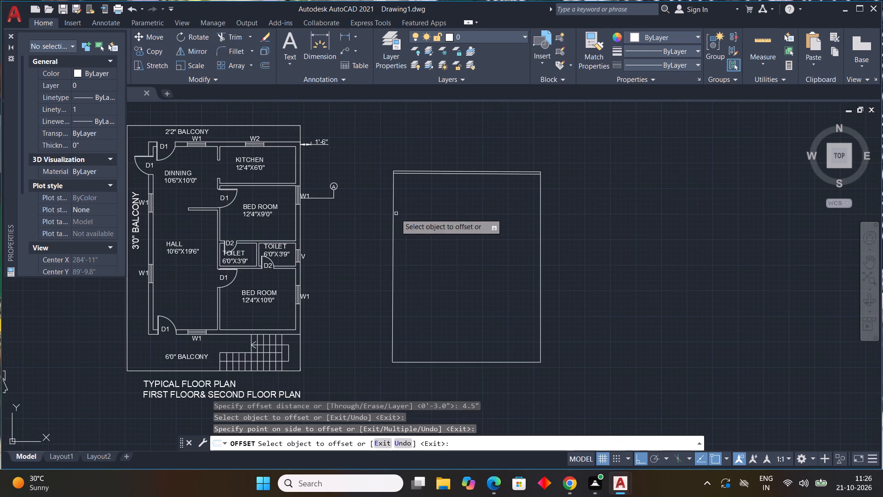
{"action": "left_click", "coordinate": [395, 210]}
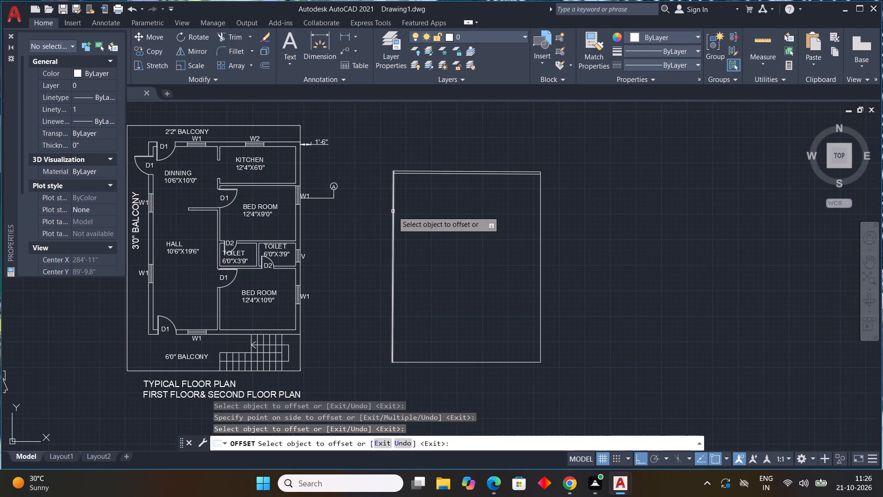
{"action": "left_click", "coordinate": [393, 211]}
{"action": "left_click_drag", "start_coordinate": [402, 210], "coordinate": [441, 213]}
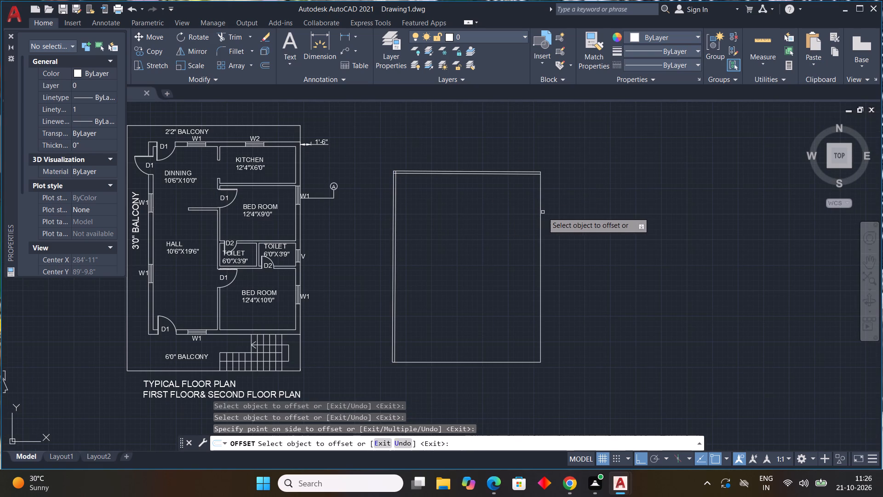
{"action": "left_click_drag", "start_coordinate": [540, 213], "coordinate": [531, 210]}
{"action": "left_click", "coordinate": [517, 208]}
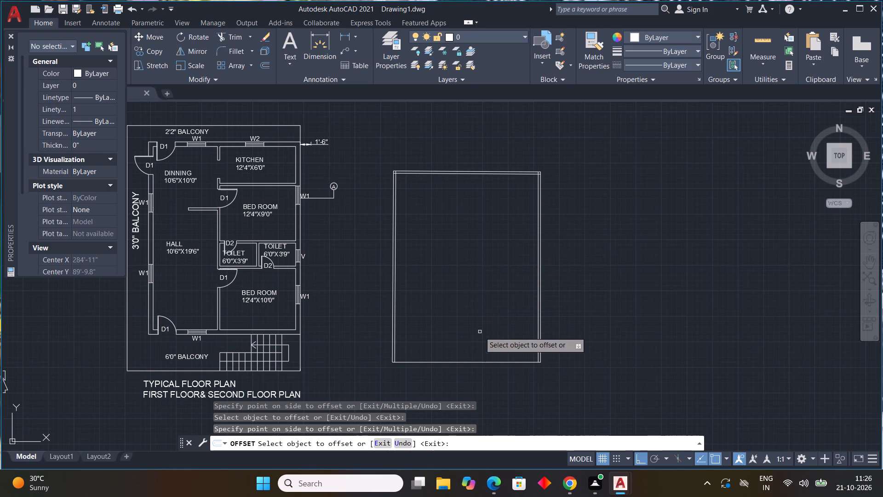
{"action": "left_click", "coordinate": [464, 362]}
{"action": "left_click", "coordinate": [462, 351]}
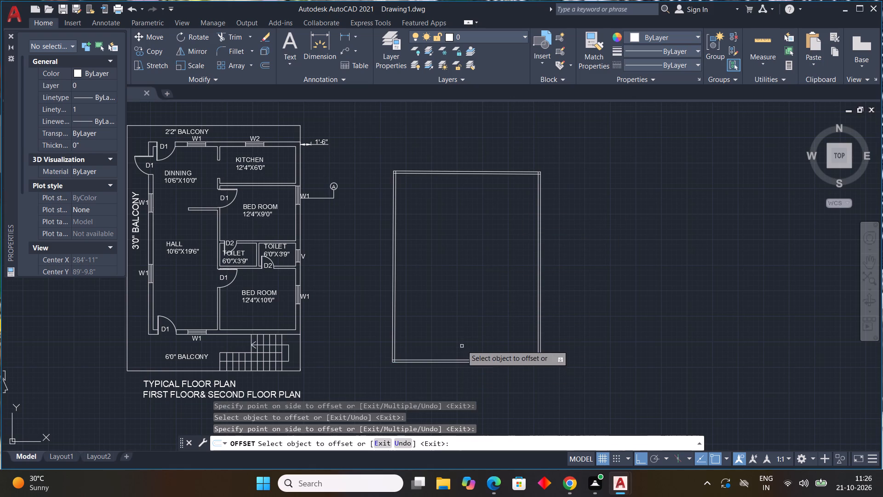
{"action": "key", "text": "Escape"}
{"action": "key", "text": "Escape"}
{"action": "key", "text": "Escape"}
{"action": "key", "text": "Escape"}
{"action": "key", "text": "Escape"}
{"action": "key", "text": "Escape"}
{"action": "key", "text": "Escape"}
{"action": "key", "text": "Escape"}
{"action": "key", "text": "Escape"}
{"action": "key", "text": "Escape"}
{"action": "key", "text": "Escape"}
{"action": "key", "text": "Escape"}
{"action": "key", "text": "Escape"}
{"action": "key", "text": "Escape"}
{"action": "key", "text": "Escape"}
{"action": "key", "text": "Escape"}
{"action": "key", "text": "Escape"}
{"action": "key", "text": "Escape"}
{"action": "key", "text": "Escape"}
{"action": "key", "text": "Escape"}
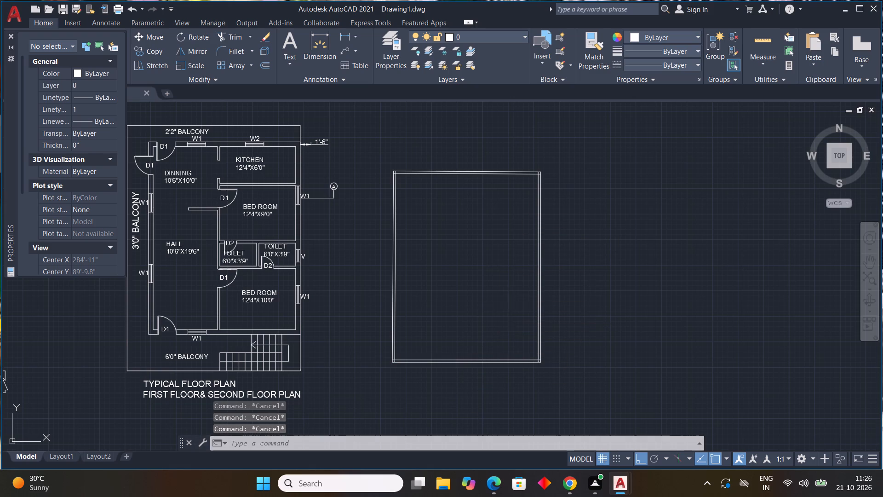
Trim the overlapping offset line ends at the southwest and southeast corners of the new wall outline.
{"action": "key", "text": "t"}
{"action": "type", "text": "R"}
{"action": "key", "text": "space"}
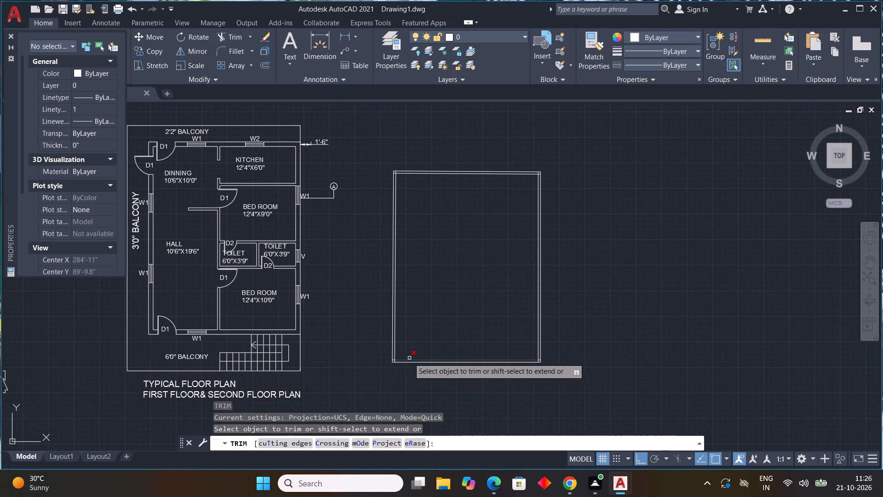
{"action": "scroll", "coordinate": [401, 361], "scroll_direction": "up", "scroll_amount": 4}
{"action": "middle_click_drag", "start_coordinate": [408, 343], "coordinate": [447, 286]}
{"action": "middle_click", "coordinate": [448, 284]}
{"action": "scroll", "coordinate": [413, 309], "scroll_direction": "up", "scroll_amount": 4}
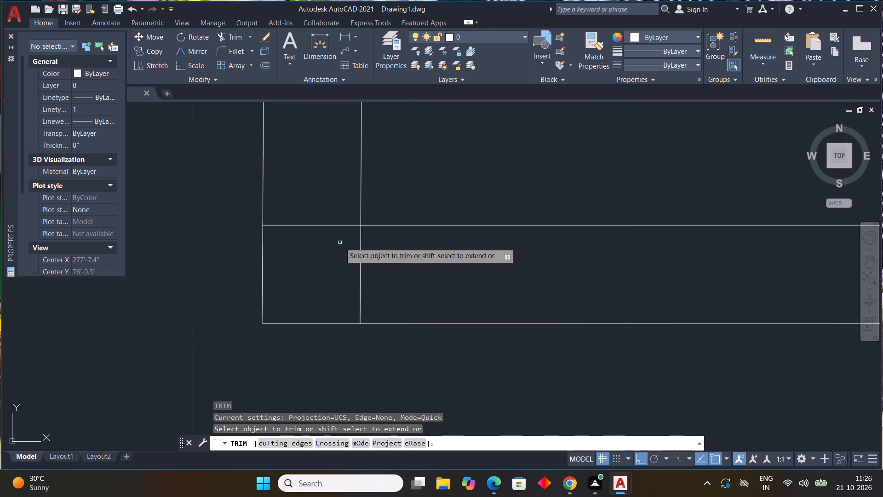
{"action": "left_click_drag", "start_coordinate": [321, 191], "coordinate": [400, 280]}
{"action": "scroll", "coordinate": [481, 300], "scroll_direction": "down", "scroll_amount": 3}
{"action": "middle_click_drag", "start_coordinate": [692, 334], "coordinate": [446, 348]}
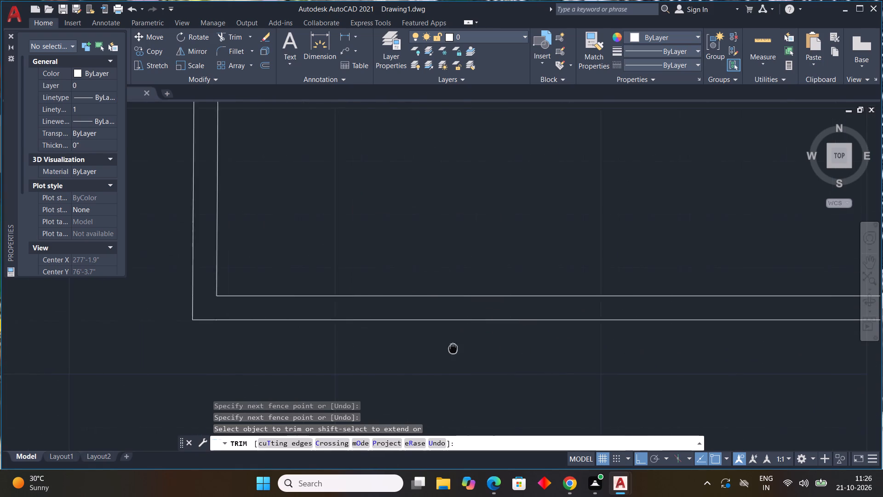
{"action": "middle_click_drag", "start_coordinate": [446, 348], "coordinate": [161, 345]}
{"action": "scroll", "coordinate": [514, 335], "scroll_direction": "down", "scroll_amount": 4}
{"action": "scroll", "coordinate": [656, 337], "scroll_direction": "up", "scroll_amount": 3}
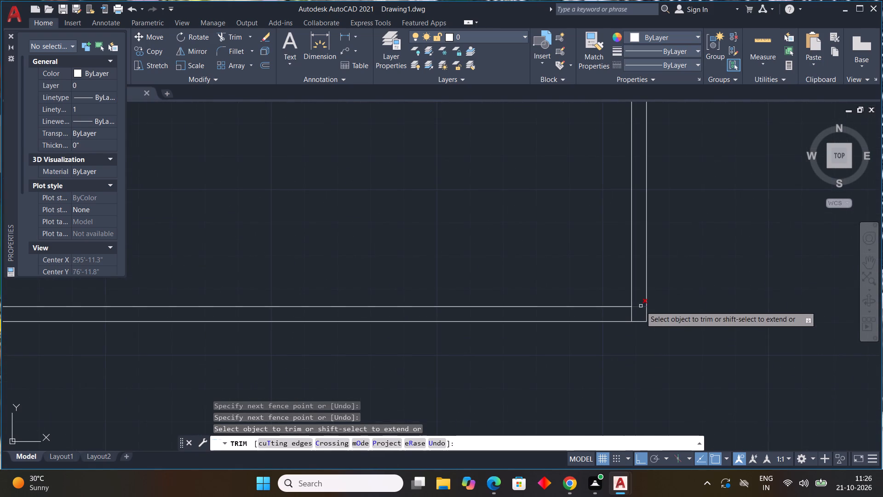
{"action": "left_click_drag", "start_coordinate": [642, 304], "coordinate": [626, 312]}
{"action": "scroll", "coordinate": [650, 314], "scroll_direction": "down", "scroll_amount": 4}
Trim the overlapping offset line ends at the northwest and northeast corners of the new wall outline.
{"action": "middle_click_drag", "start_coordinate": [604, 264], "coordinate": [594, 366]}
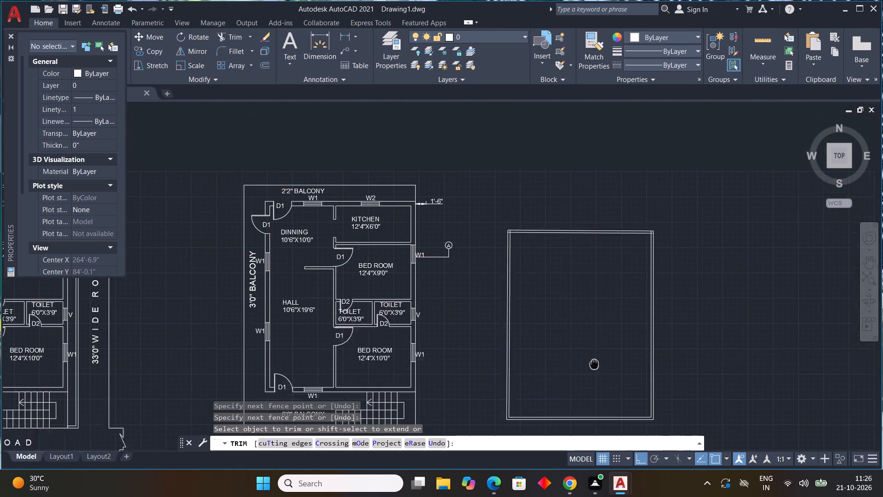
{"action": "middle_click_drag", "start_coordinate": [594, 366], "coordinate": [593, 372]}
{"action": "scroll", "coordinate": [510, 251], "scroll_direction": "up", "scroll_amount": 5}
{"action": "left_click_drag", "start_coordinate": [480, 208], "coordinate": [481, 196]}
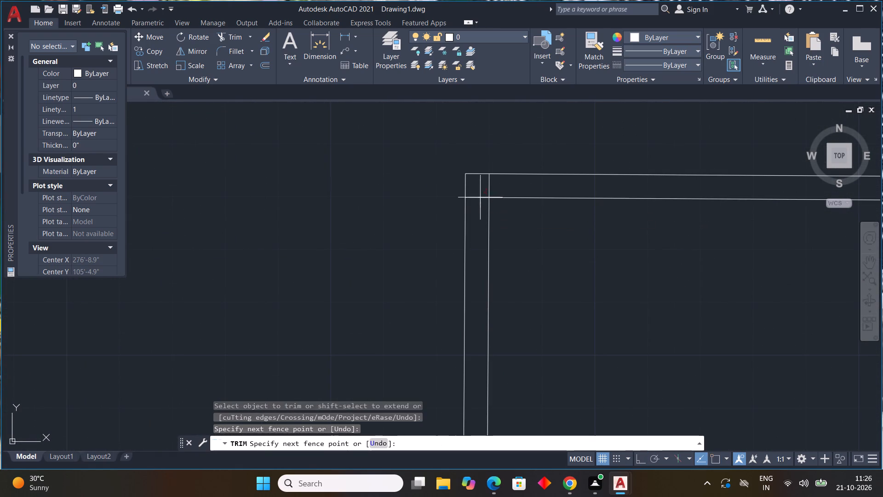
{"action": "left_click_drag", "start_coordinate": [481, 196], "coordinate": [501, 187]}
{"action": "scroll", "coordinate": [581, 271], "scroll_direction": "down", "scroll_amount": 5}
{"action": "middle_click_drag", "start_coordinate": [682, 317], "coordinate": [583, 350]}
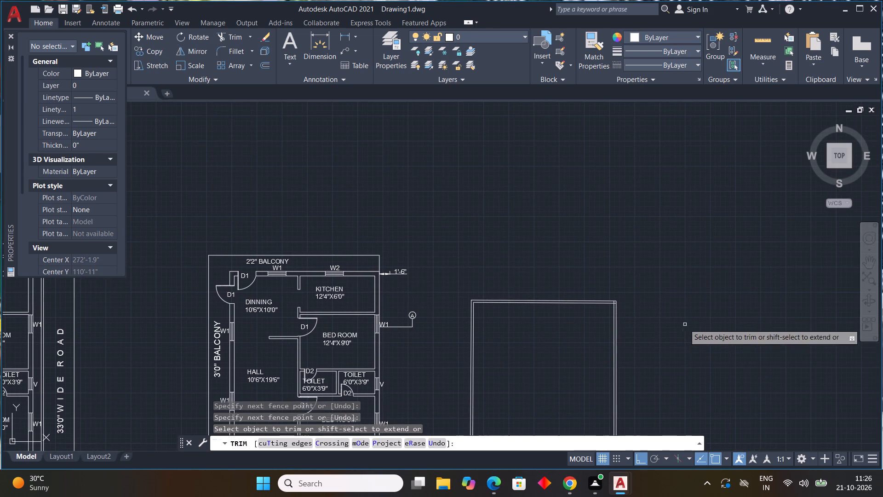
{"action": "scroll", "coordinate": [641, 310], "scroll_direction": "up", "scroll_amount": 5}
{"action": "left_click_drag", "start_coordinate": [446, 282], "coordinate": [436, 256]}
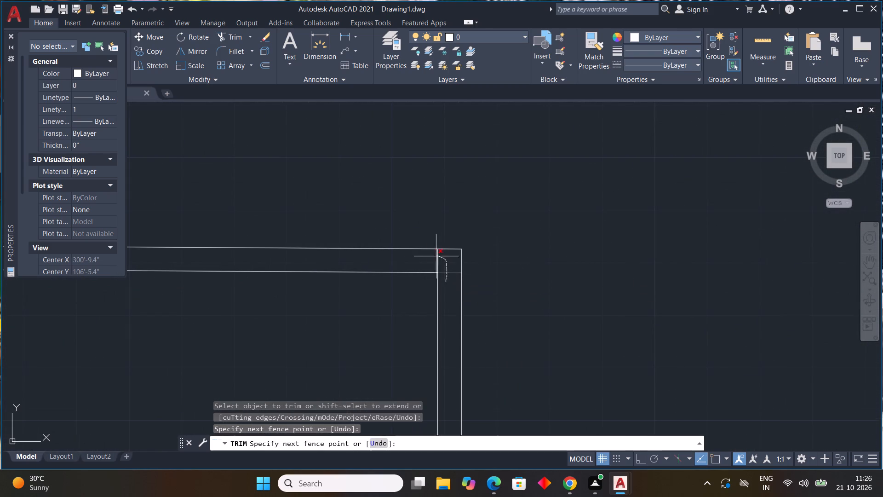
{"action": "left_click_drag", "start_coordinate": [436, 256], "coordinate": [426, 257]}
{"action": "scroll", "coordinate": [579, 285], "scroll_direction": "down", "scroll_amount": 3}
{"action": "key", "text": "Escape"}
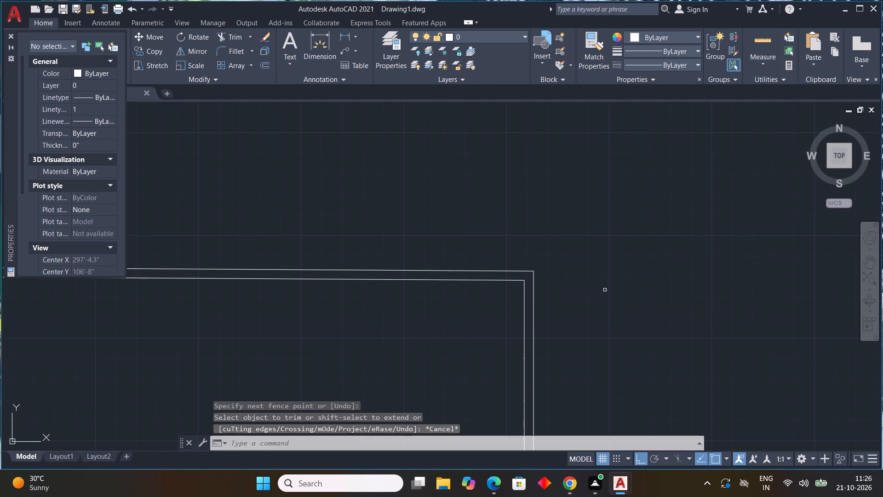
{"action": "key", "text": "Escape"}
{"action": "key", "text": "Escape"}
Draw a break line from the wall's outer northeast corner: short segment north, 2'-1" east, a diagonal zigzag about 3'-9" long, and a short end segment east.
{"action": "scroll", "coordinate": [605, 290], "scroll_direction": "down", "scroll_amount": 2}
{"action": "middle_click_drag", "start_coordinate": [607, 280], "coordinate": [619, 225]}
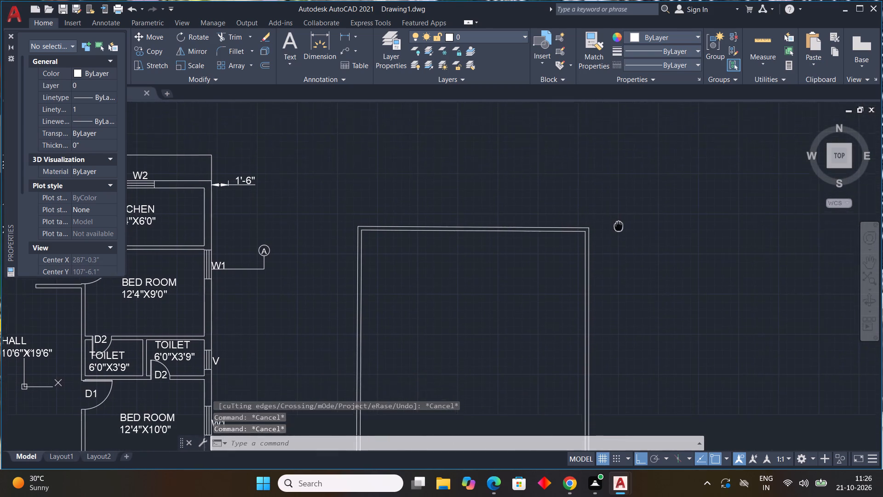
{"action": "middle_click_drag", "start_coordinate": [619, 225], "coordinate": [618, 217]}
{"action": "type", "text": "L"}
{"action": "key", "text": "space"}
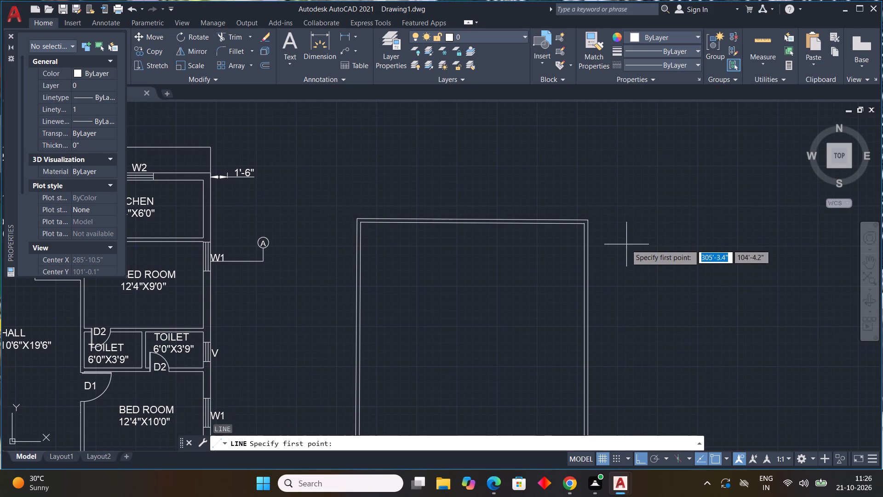
{"action": "left_click_drag", "start_coordinate": [590, 220], "coordinate": [592, 209]}
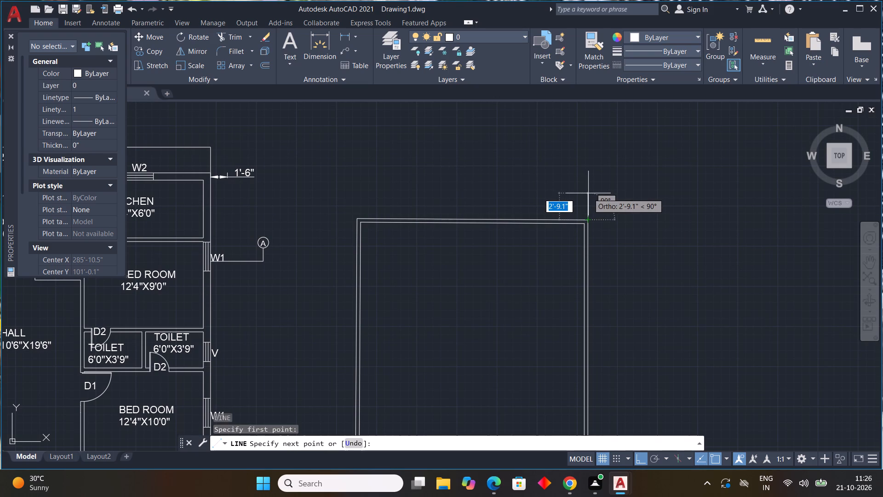
{"action": "left_click", "coordinate": [588, 207]}
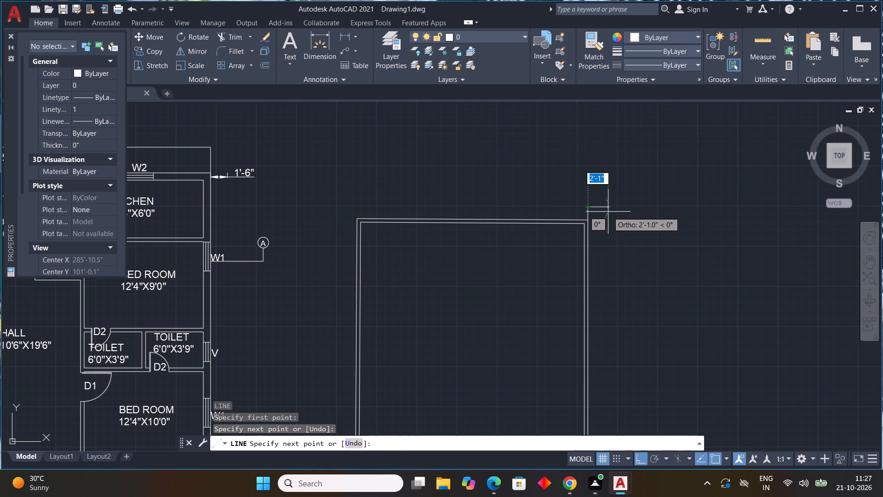
{"action": "left_click", "coordinate": [608, 212]}
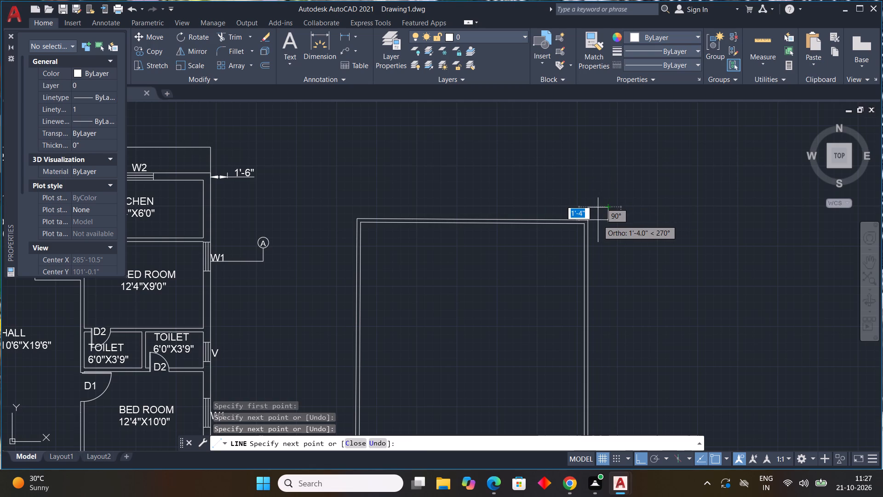
{"action": "key", "text": "F8"}
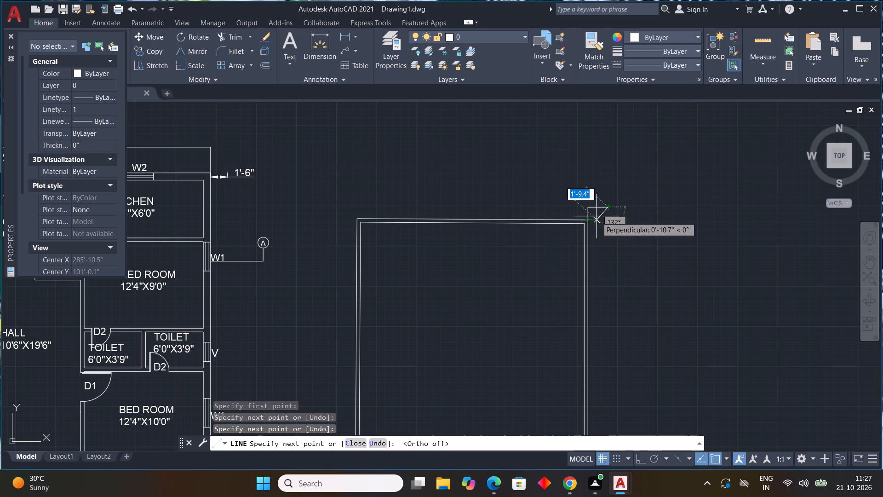
{"action": "left_click", "coordinate": [596, 214]}
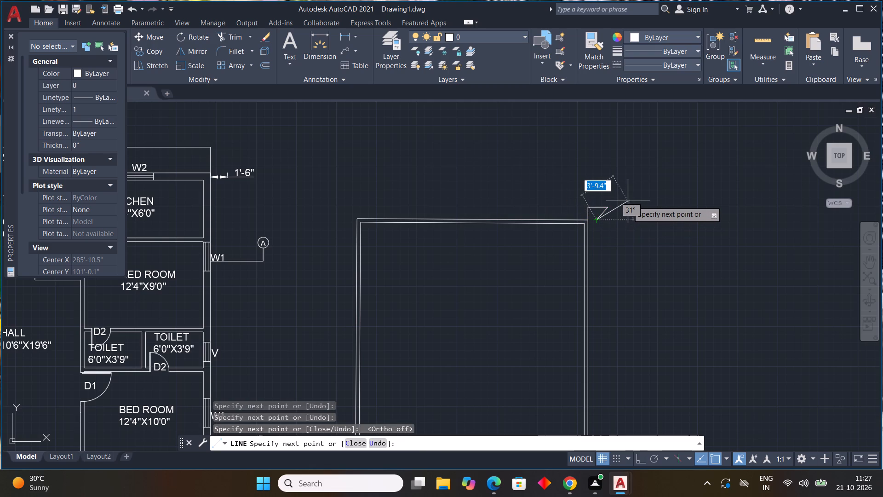
{"action": "left_click", "coordinate": [629, 201]}
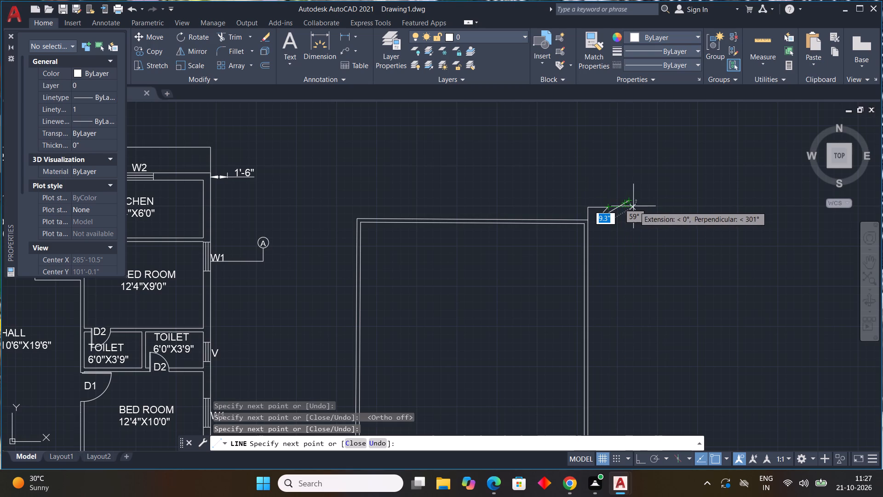
{"action": "left_click", "coordinate": [631, 209]}
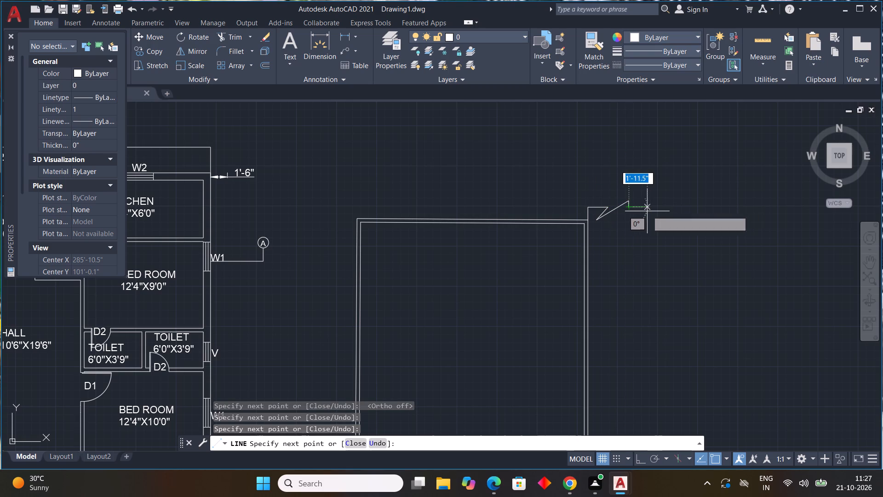
{"action": "left_click_drag", "start_coordinate": [642, 211], "coordinate": [644, 221]}
Continue the line about 32'-4" straight south from the break, level with the wall outline's outer south edge.
{"action": "scroll", "coordinate": [654, 283], "scroll_direction": "down", "scroll_amount": 3}
{"action": "middle_click_drag", "start_coordinate": [644, 271], "coordinate": [614, 202]}
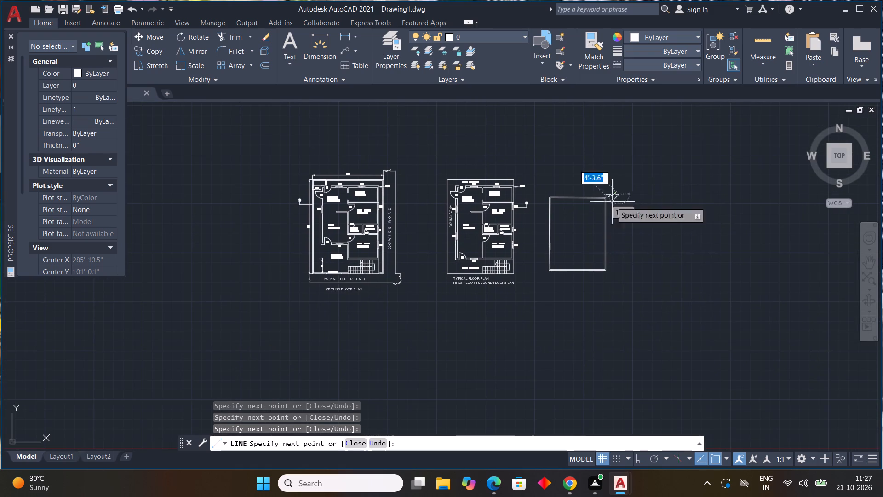
{"action": "key", "text": "F8"}
{"action": "scroll", "coordinate": [615, 283], "scroll_direction": "up", "scroll_amount": 1}
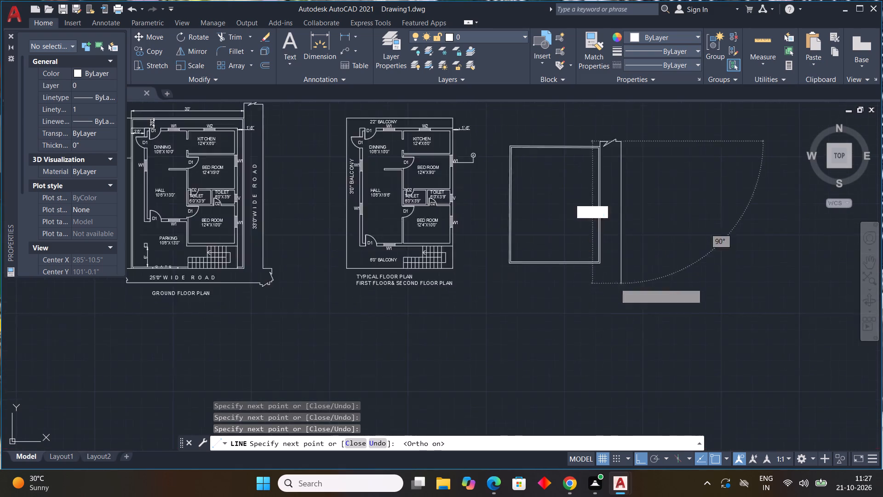
{"action": "scroll", "coordinate": [614, 283], "scroll_direction": "up", "scroll_amount": 3}
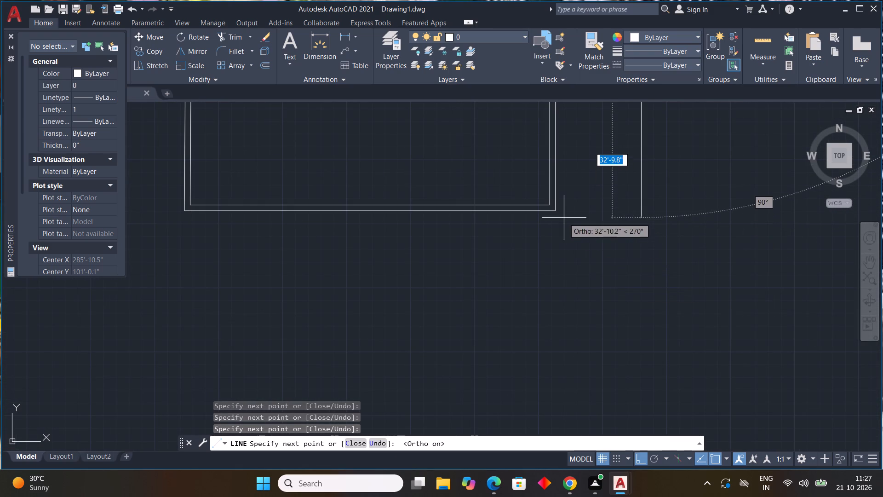
{"action": "left_click", "coordinate": [642, 211]}
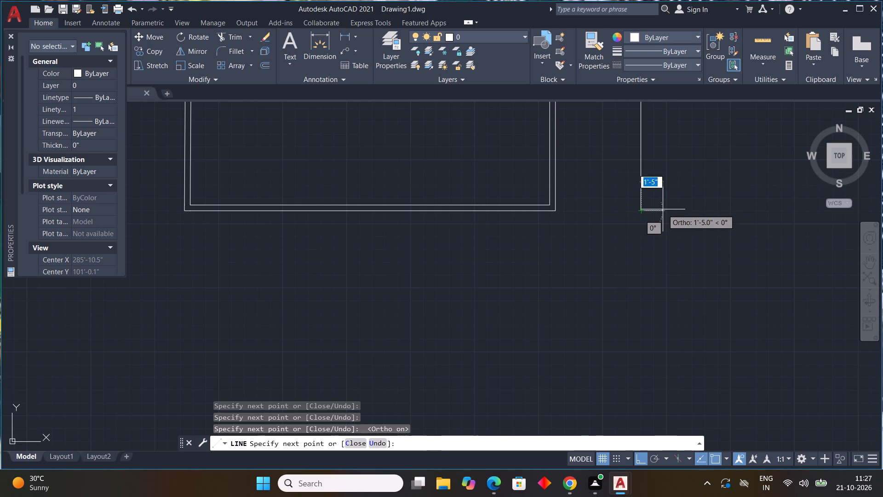
Continue the line about 1'-5" east from the lower end of the long vertical line.
{"action": "left_click", "coordinate": [663, 209]}
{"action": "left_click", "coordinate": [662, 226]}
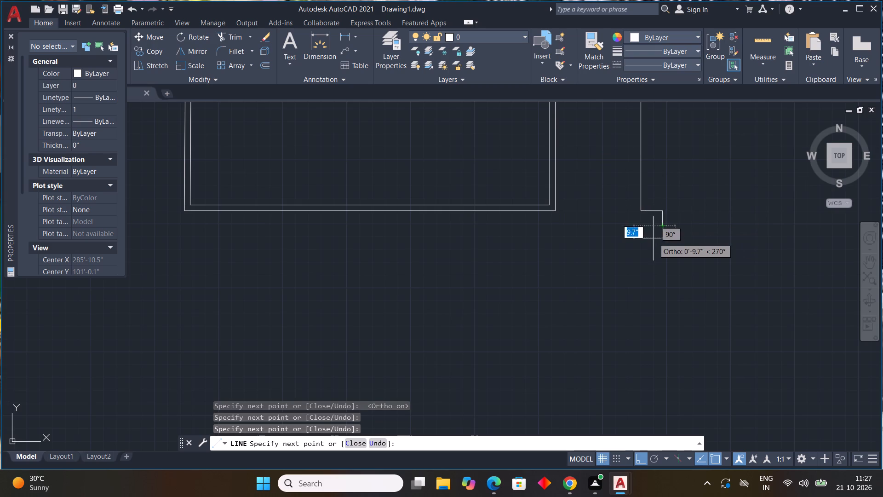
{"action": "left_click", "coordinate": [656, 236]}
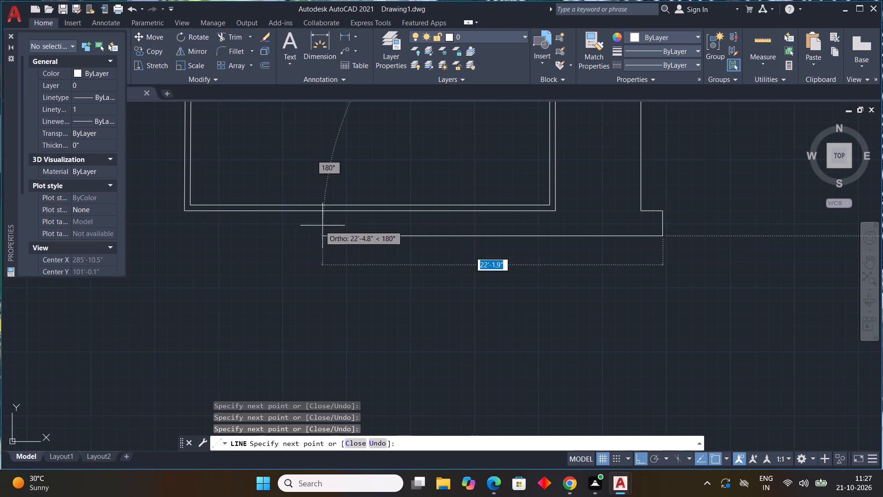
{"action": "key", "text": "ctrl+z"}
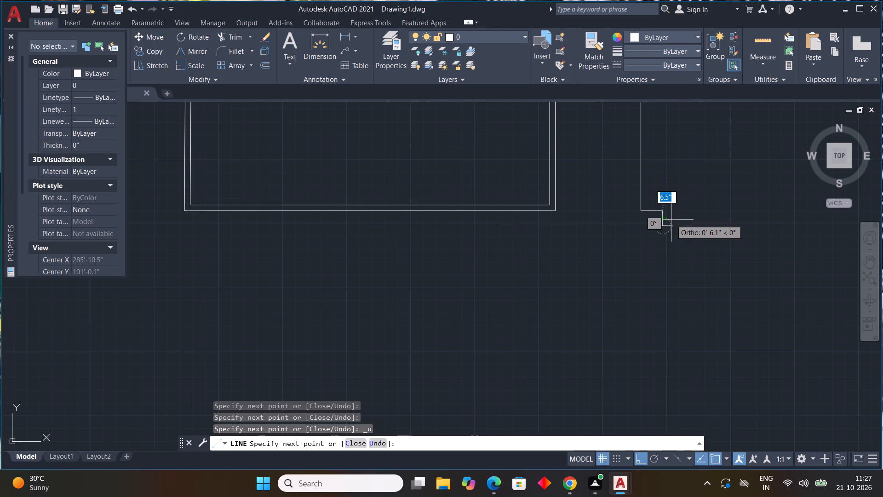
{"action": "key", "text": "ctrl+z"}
Draw the southeast break: about 7.5" south, 3.4" northwest, 8.2" southeast, 2" back west, and a 4" end segment south.
{"action": "scroll", "coordinate": [670, 223], "scroll_direction": "up", "scroll_amount": 4}
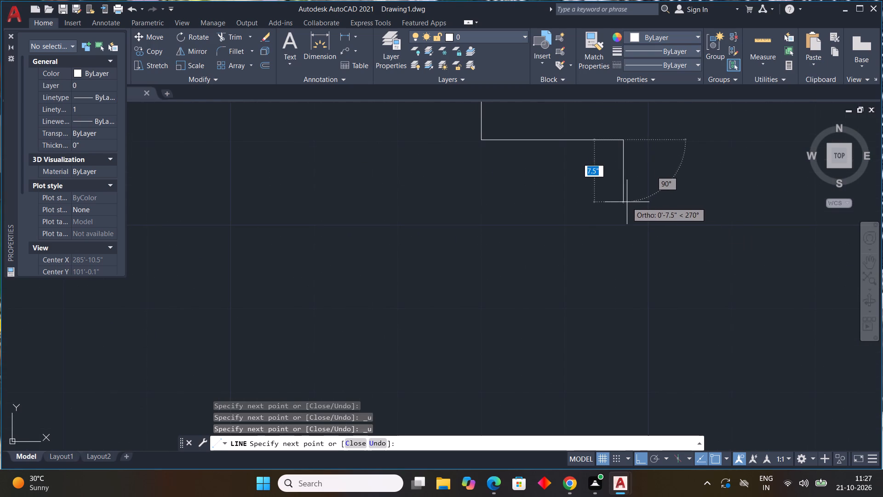
{"action": "left_click", "coordinate": [627, 202]}
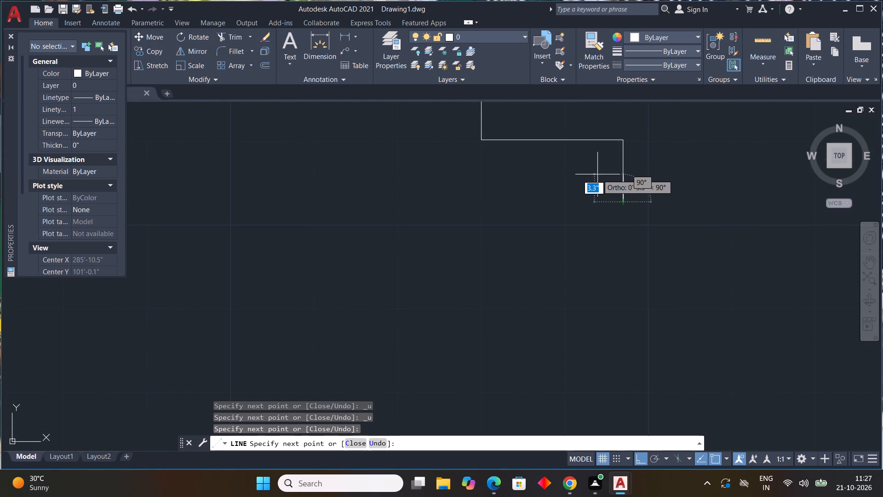
{"action": "key", "text": "F8"}
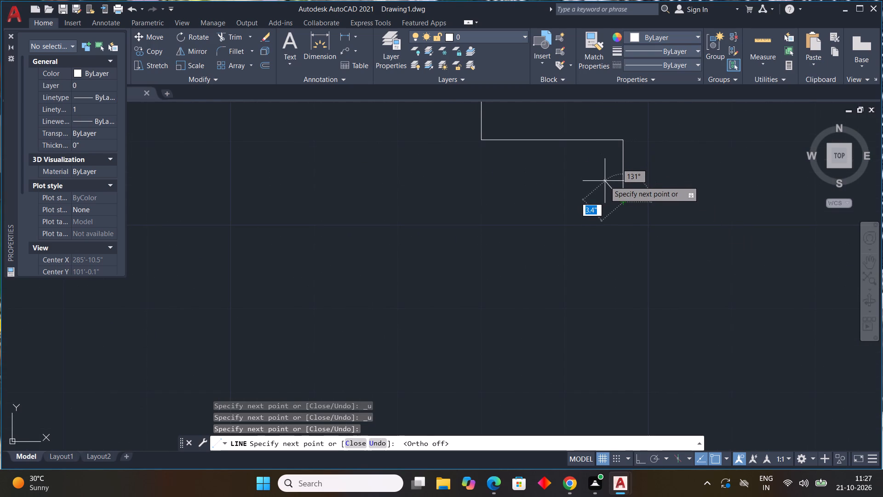
{"action": "left_click", "coordinate": [605, 181]}
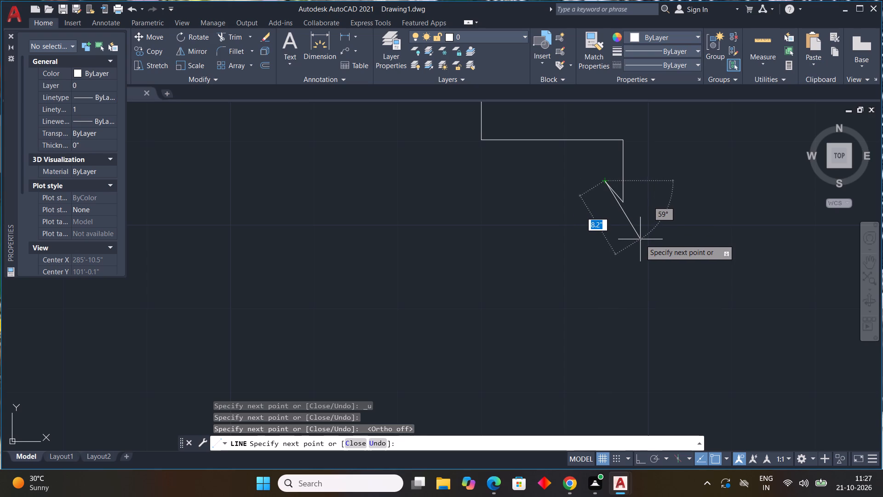
{"action": "left_click", "coordinate": [640, 240]}
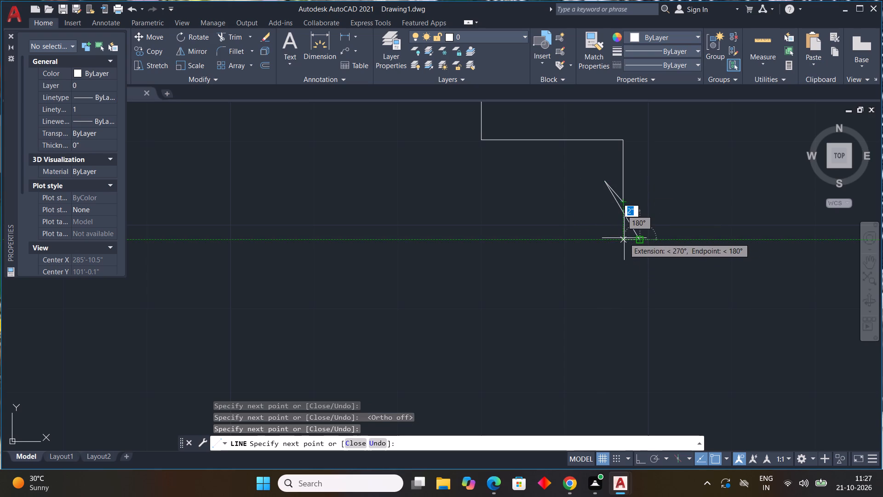
{"action": "left_click", "coordinate": [624, 238]}
{"action": "middle_click_drag", "start_coordinate": [629, 268], "coordinate": [622, 213]}
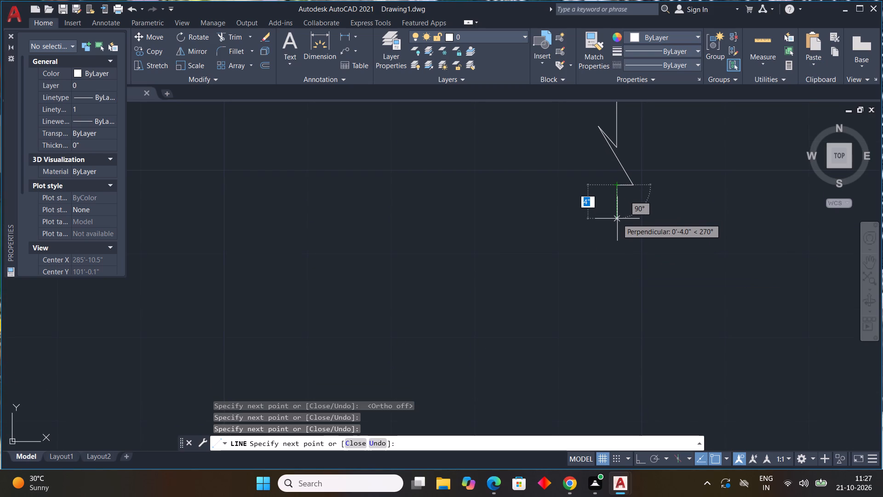
{"action": "left_click", "coordinate": [617, 219]}
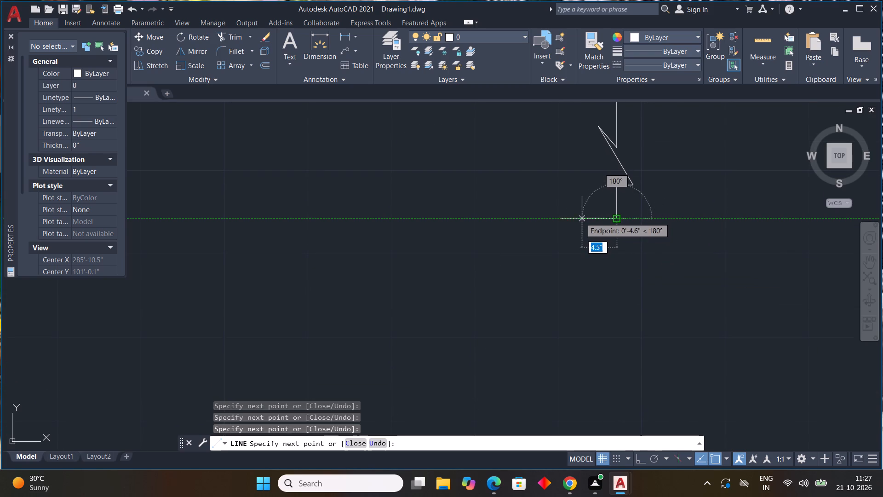
Continue with about 4" west, 3.9" south, a short notch west and north, a small diagonal zigzag southwest and back, and a short segment west.
{"action": "left_click", "coordinate": [588, 220]}
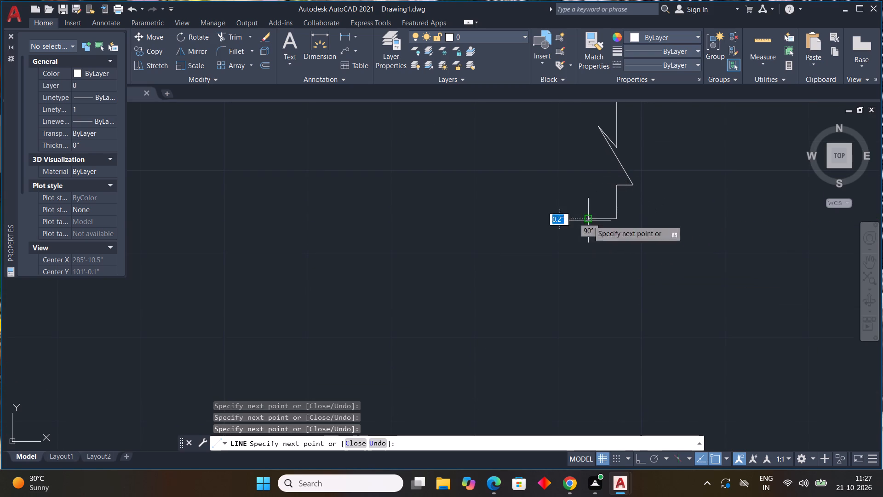
{"action": "left_click", "coordinate": [591, 251]}
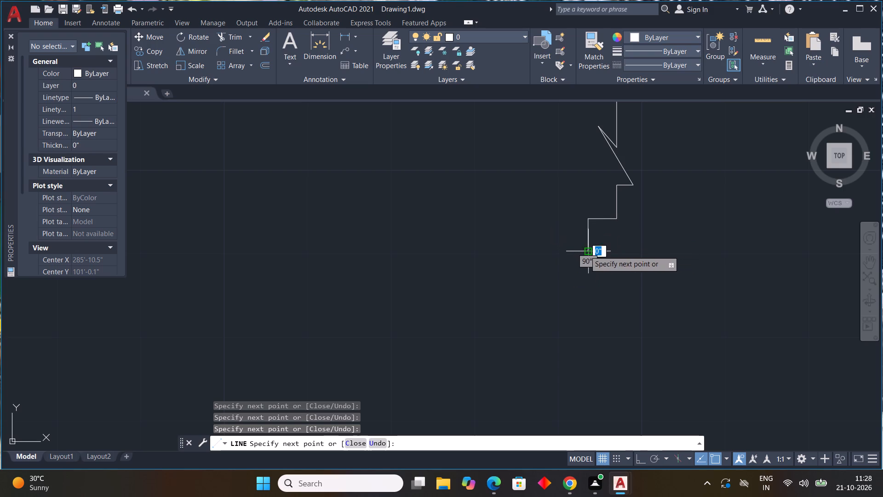
{"action": "left_click", "coordinate": [571, 252]}
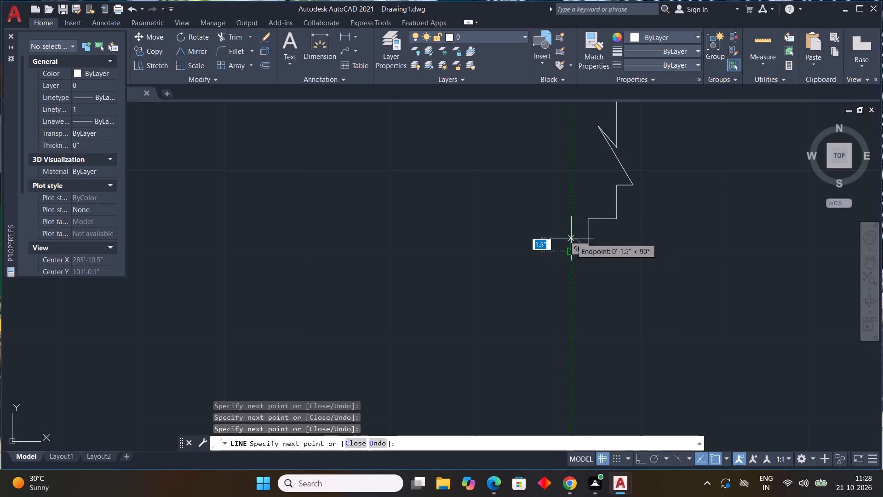
{"action": "left_click", "coordinate": [571, 237]}
{"action": "middle_click_drag", "start_coordinate": [466, 239], "coordinate": [519, 242]}
{"action": "scroll", "coordinate": [466, 239], "scroll_direction": "down", "scroll_amount": 1}
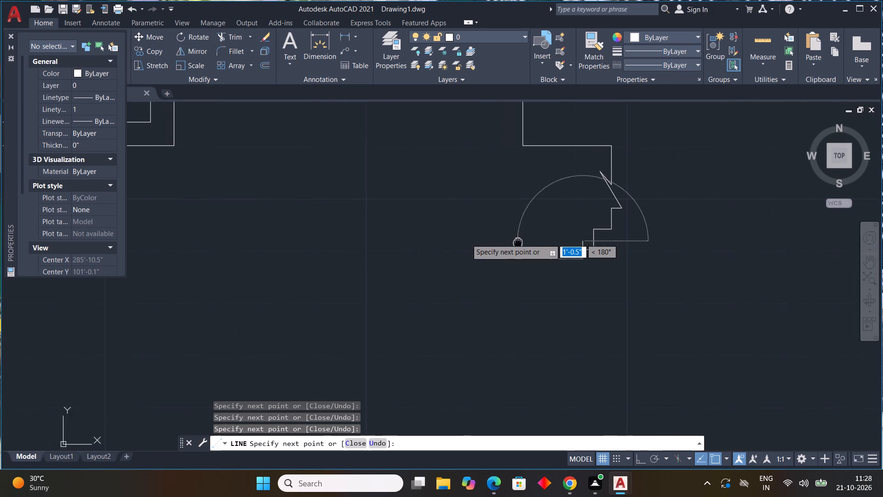
{"action": "middle_click_drag", "start_coordinate": [519, 242], "coordinate": [520, 241]}
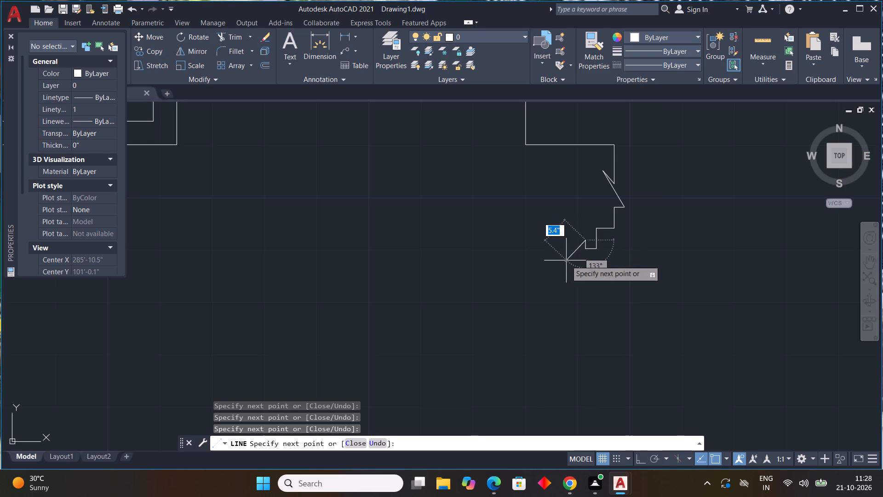
{"action": "left_click", "coordinate": [559, 260]}
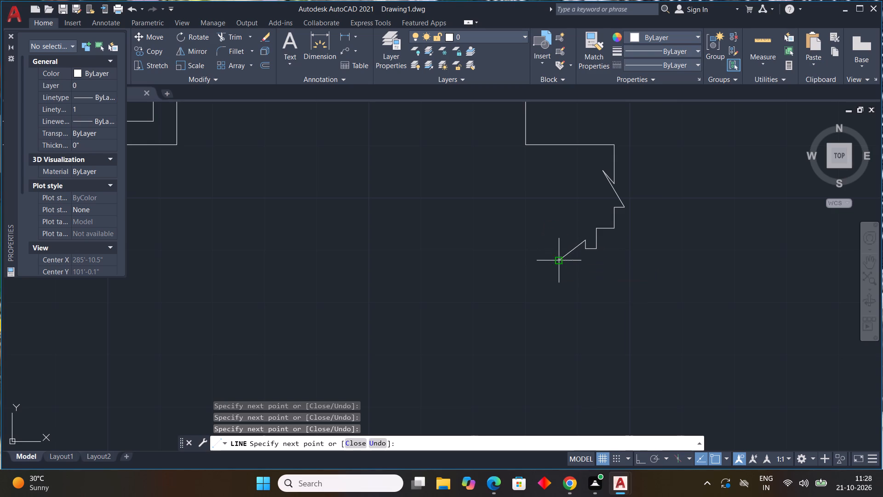
{"action": "left_click", "coordinate": [567, 244]}
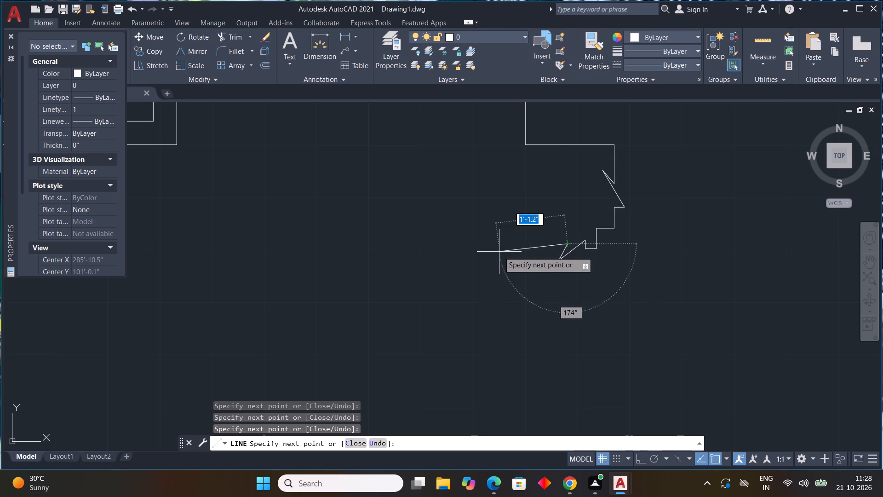
{"action": "left_click", "coordinate": [538, 243]}
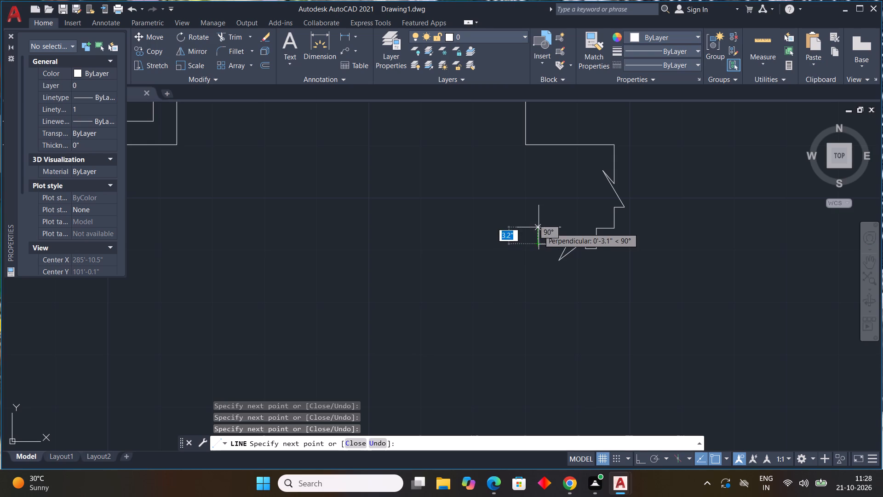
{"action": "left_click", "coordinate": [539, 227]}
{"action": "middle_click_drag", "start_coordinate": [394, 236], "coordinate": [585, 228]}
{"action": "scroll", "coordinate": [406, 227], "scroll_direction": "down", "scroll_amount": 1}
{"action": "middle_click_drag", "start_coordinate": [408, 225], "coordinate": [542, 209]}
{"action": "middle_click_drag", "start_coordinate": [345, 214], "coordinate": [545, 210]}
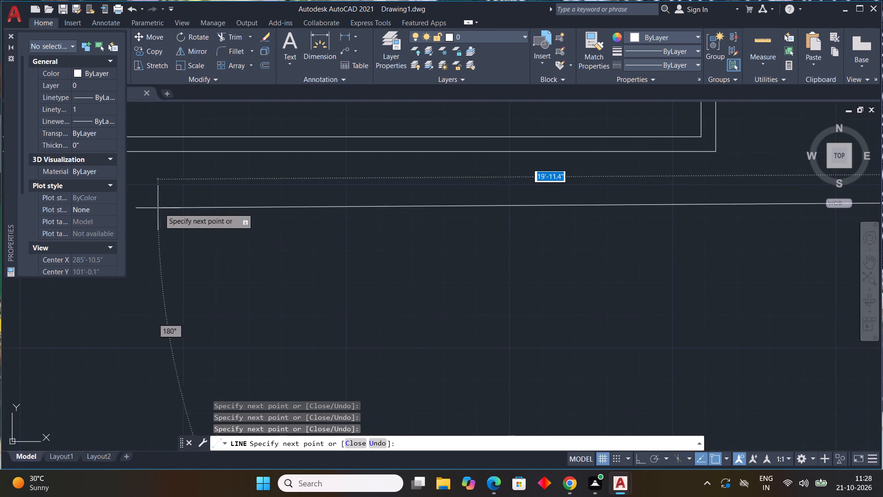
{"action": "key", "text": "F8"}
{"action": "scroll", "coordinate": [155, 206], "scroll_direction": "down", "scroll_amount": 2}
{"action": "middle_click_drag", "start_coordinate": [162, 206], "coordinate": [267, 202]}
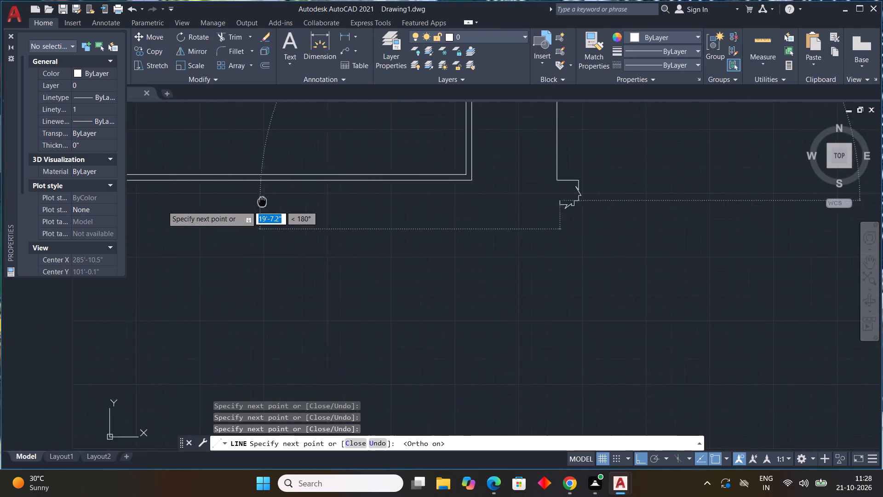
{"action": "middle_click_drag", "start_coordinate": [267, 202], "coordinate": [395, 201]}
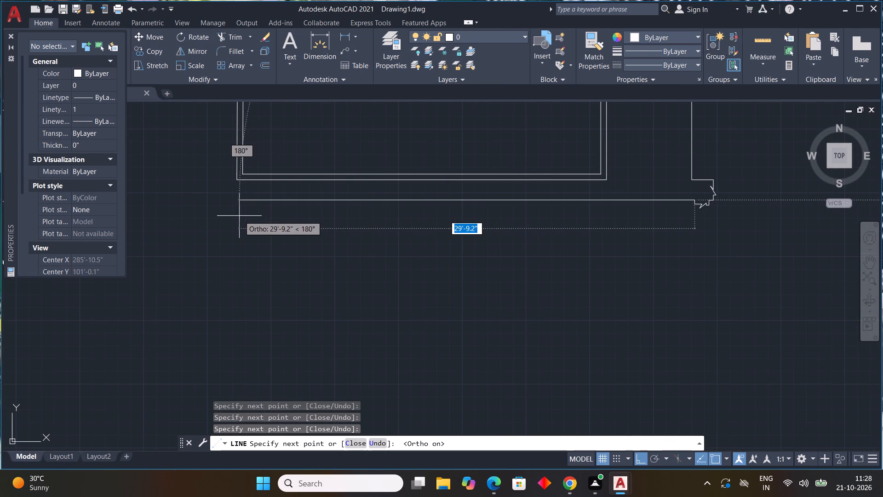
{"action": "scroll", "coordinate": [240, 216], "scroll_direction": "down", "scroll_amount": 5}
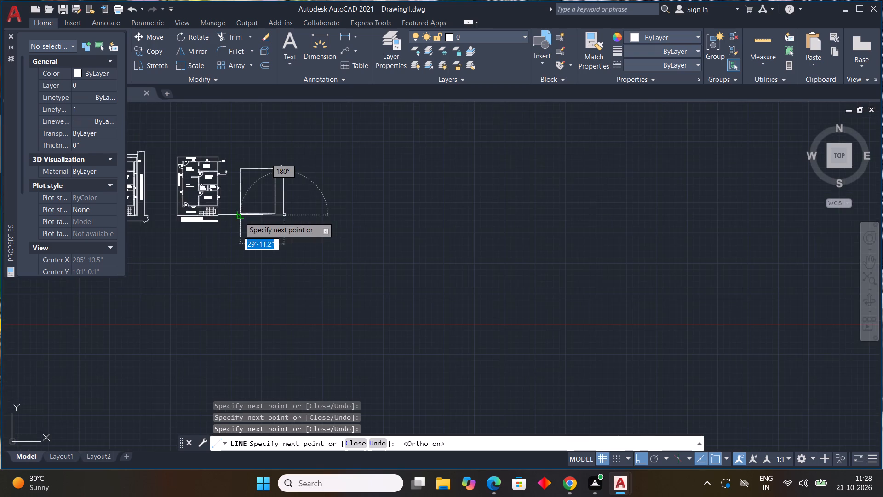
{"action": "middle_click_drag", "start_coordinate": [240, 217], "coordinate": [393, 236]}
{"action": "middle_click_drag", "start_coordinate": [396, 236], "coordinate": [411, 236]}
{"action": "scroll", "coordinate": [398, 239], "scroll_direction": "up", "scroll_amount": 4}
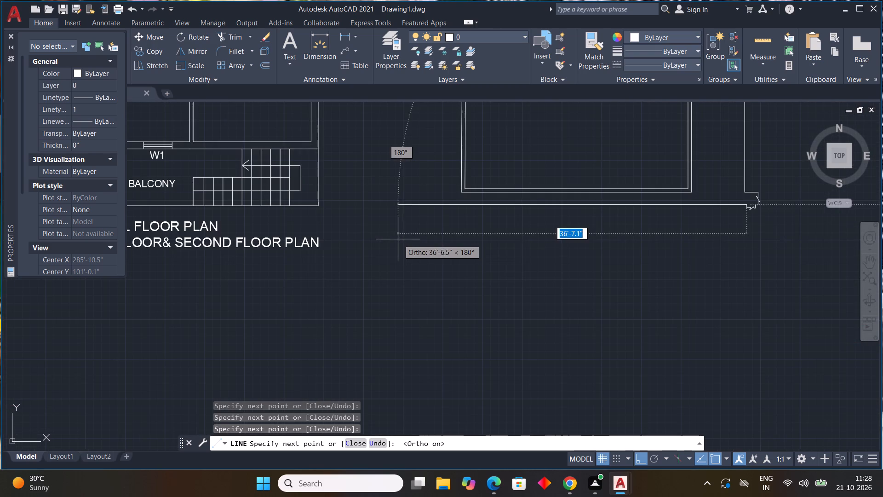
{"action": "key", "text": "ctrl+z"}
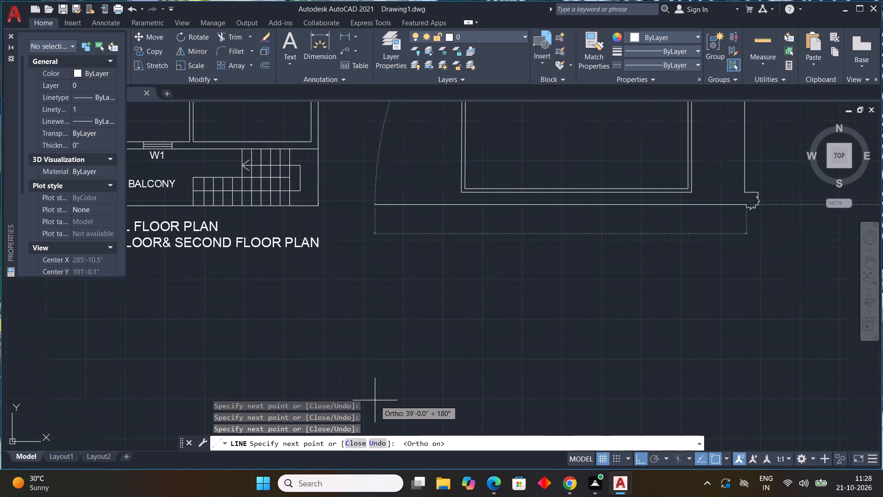
Continue the line about 31' straight west below the wall outline, ending just beyond its outer southwest corner.
{"action": "middle_click_drag", "start_coordinate": [449, 374], "coordinate": [533, 408]}
{"action": "scroll", "coordinate": [449, 374], "scroll_direction": "up", "scroll_amount": 1}
{"action": "scroll", "coordinate": [464, 426], "scroll_direction": "down", "scroll_amount": 1}
{"action": "scroll", "coordinate": [503, 418], "scroll_direction": "down", "scroll_amount": 1}
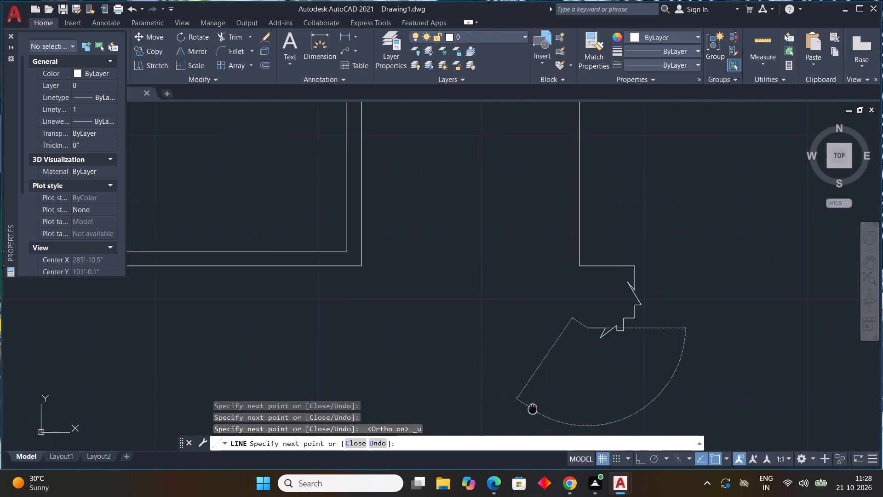
{"action": "middle_click_drag", "start_coordinate": [533, 408], "coordinate": [753, 352]}
{"action": "scroll", "coordinate": [708, 364], "scroll_direction": "down", "scroll_amount": 1}
{"action": "scroll", "coordinate": [183, 324], "scroll_direction": "down", "scroll_amount": 1}
{"action": "middle_click_drag", "start_coordinate": [183, 324], "coordinate": [304, 302]}
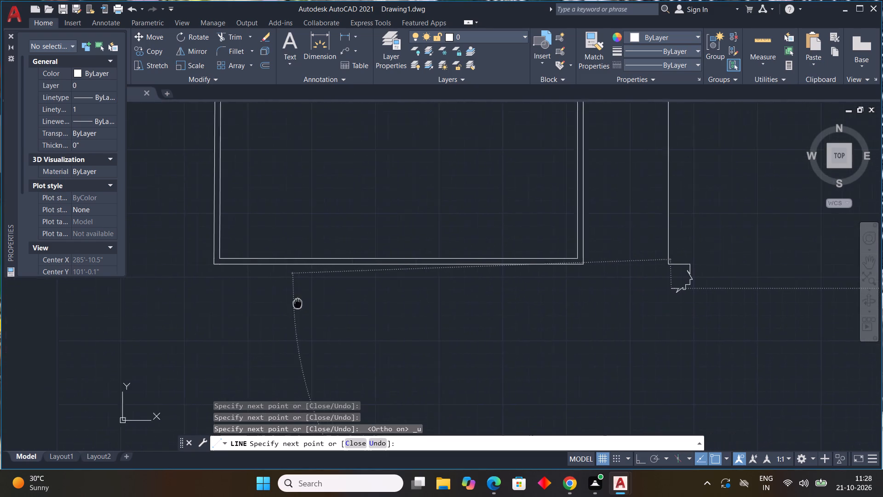
{"action": "middle_click_drag", "start_coordinate": [304, 302], "coordinate": [479, 304]}
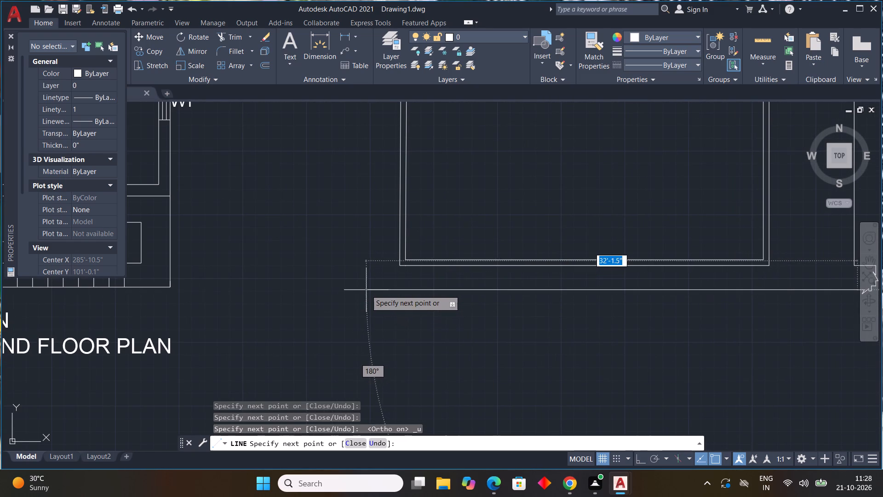
{"action": "scroll", "coordinate": [373, 292], "scroll_direction": "up", "scroll_amount": 2}
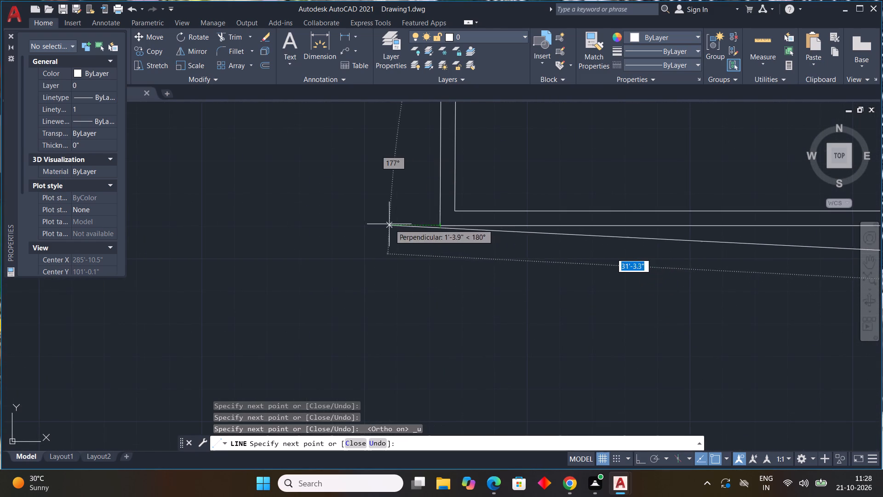
{"action": "key", "text": "F8"}
{"action": "left_click", "coordinate": [400, 283]}
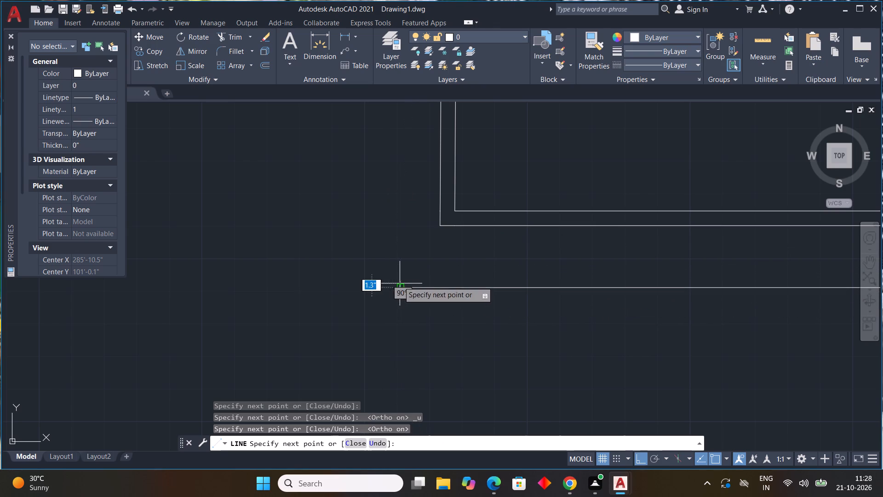
Continue the line into the southwest break: short segment north, about 2" east, a diagonal northwest, and a short return east.
{"action": "left_click", "coordinate": [397, 270]}
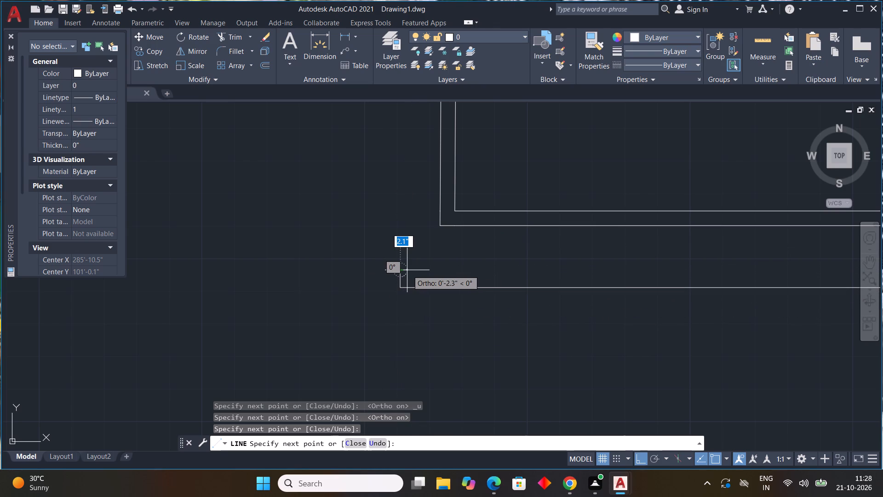
{"action": "left_click", "coordinate": [407, 270]}
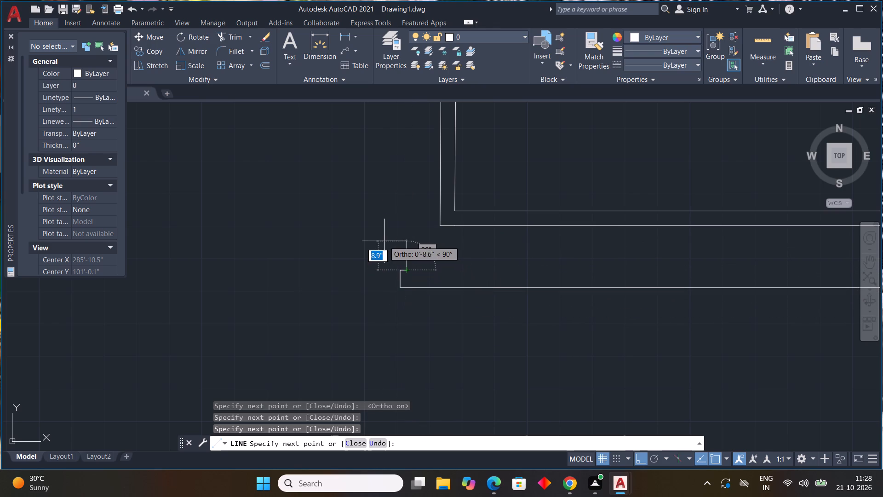
{"action": "key", "text": "F8"}
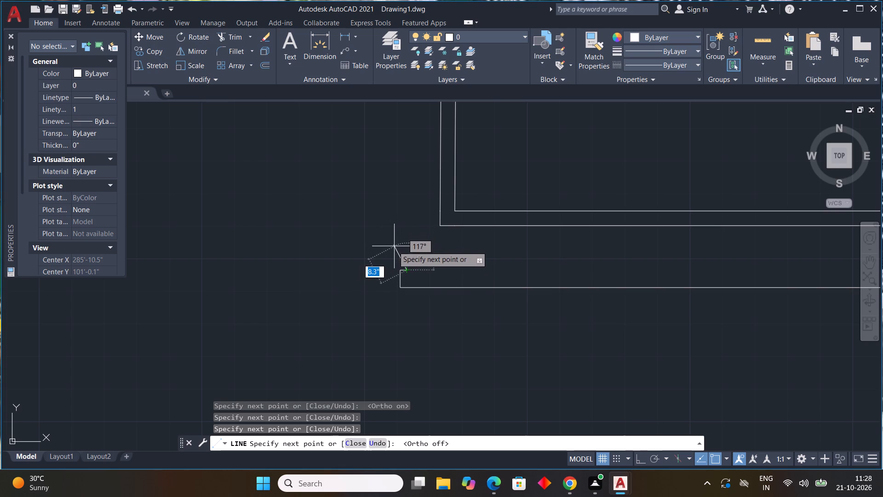
{"action": "left_click", "coordinate": [390, 244]}
{"action": "left_click", "coordinate": [399, 243]}
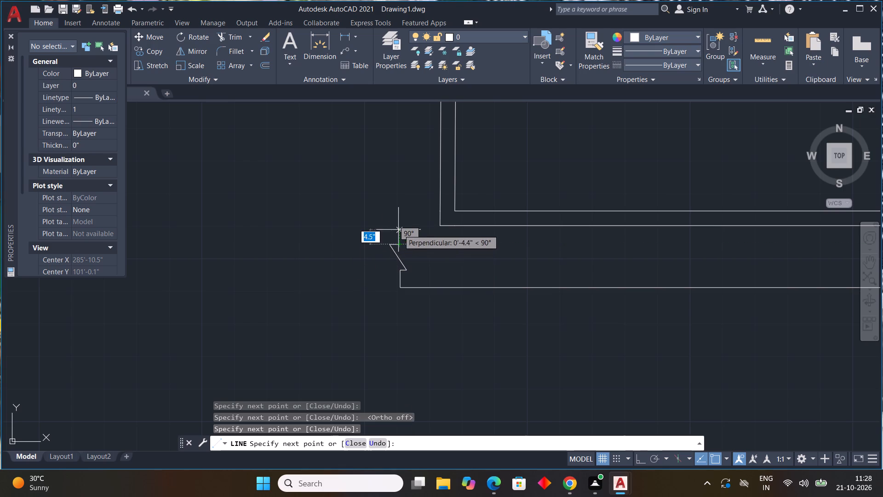
Finish the southwest break about 5.8" north, level with the wall's outer bottom edge, and about 1'-0.5" east to the wall corner.
{"action": "left_click", "coordinate": [399, 228]}
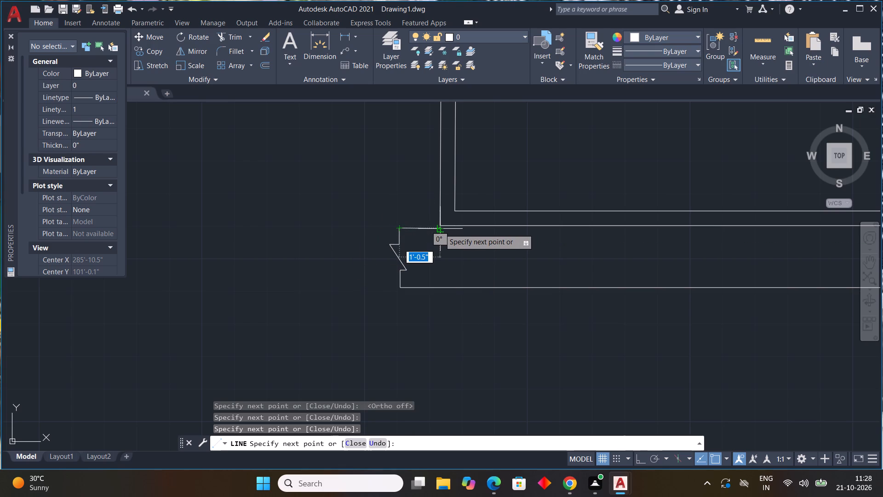
{"action": "key", "text": "ctrl+z"}
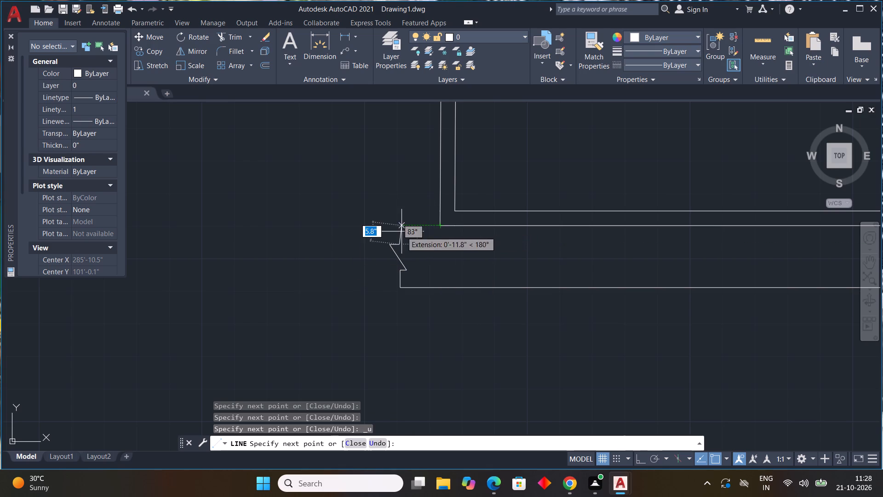
{"action": "scroll", "coordinate": [401, 231], "scroll_direction": "up", "scroll_amount": 2}
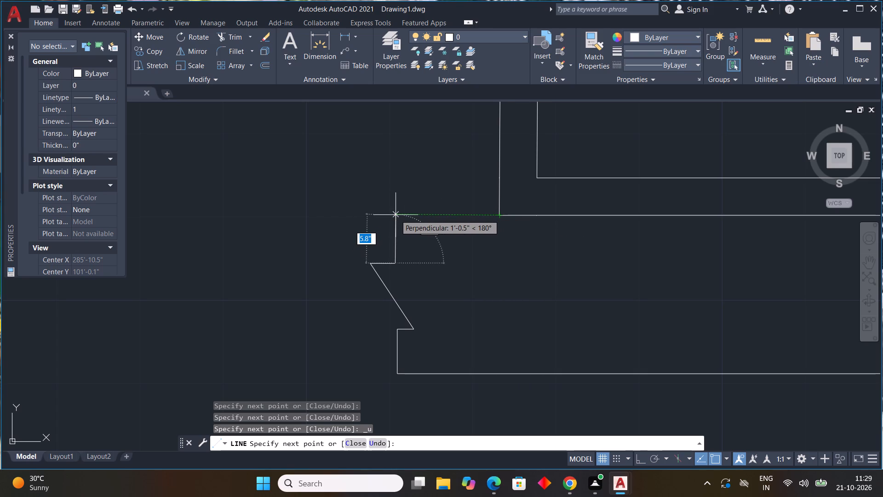
{"action": "key", "text": "F8"}
{"action": "left_click", "coordinate": [396, 215]}
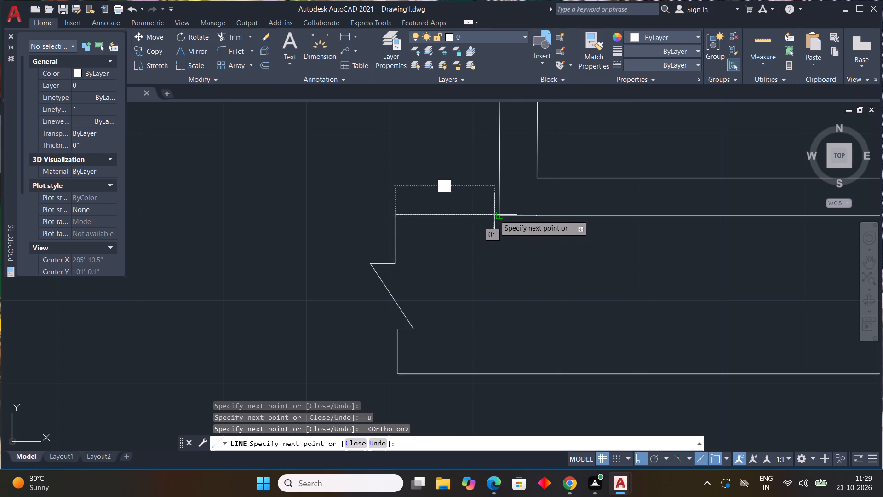
{"action": "left_click", "coordinate": [502, 215]}
{"action": "key", "text": "Escape"}
Delete the northeast zigzag break together with the long vertical line east of the wall outline.
{"action": "scroll", "coordinate": [535, 246], "scroll_direction": "down", "scroll_amount": 5}
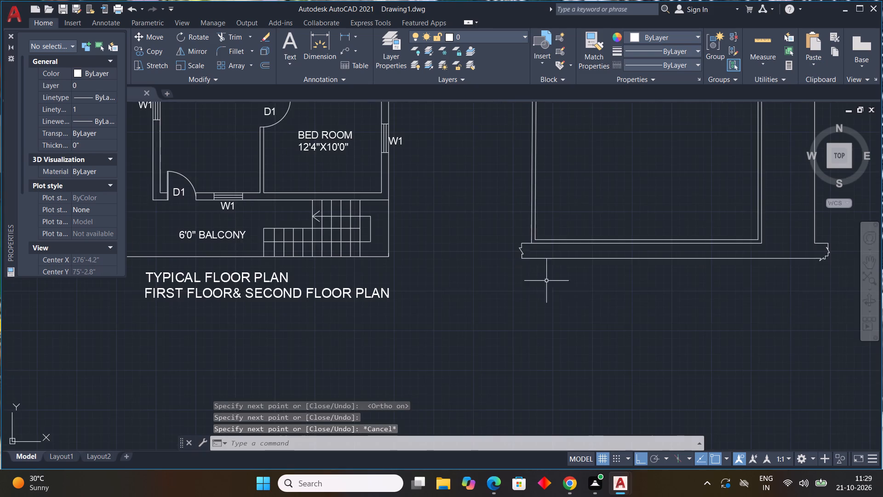
{"action": "middle_click_drag", "start_coordinate": [622, 361], "coordinate": [529, 484]}
{"action": "scroll", "coordinate": [532, 481], "scroll_direction": "down", "scroll_amount": 1}
{"action": "scroll", "coordinate": [686, 349], "scroll_direction": "down", "scroll_amount": 2}
{"action": "middle_click_drag", "start_coordinate": [666, 410], "coordinate": [576, 459]}
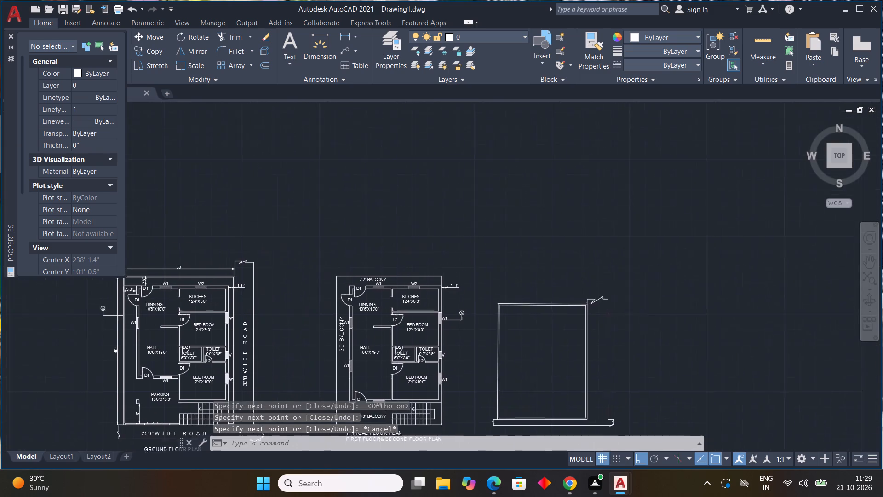
{"action": "middle_click_drag", "start_coordinate": [576, 459], "coordinate": [549, 439]}
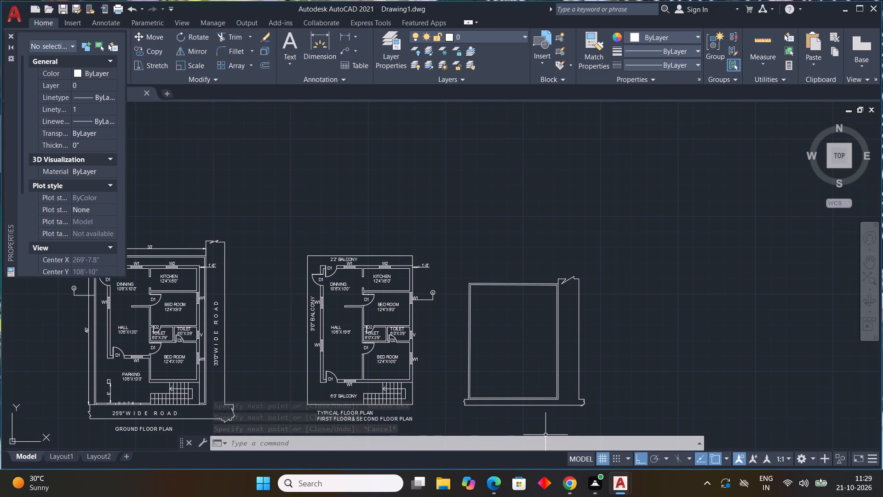
{"action": "scroll", "coordinate": [545, 435], "scroll_direction": "up", "scroll_amount": 1}
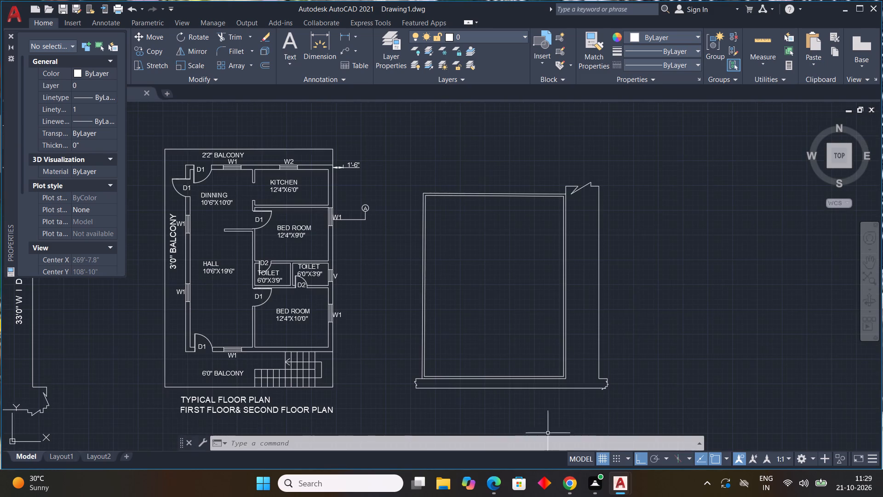
{"action": "scroll", "coordinate": [624, 180], "scroll_direction": "up", "scroll_amount": 3}
{"action": "left_click_drag", "start_coordinate": [539, 159], "coordinate": [521, 171]}
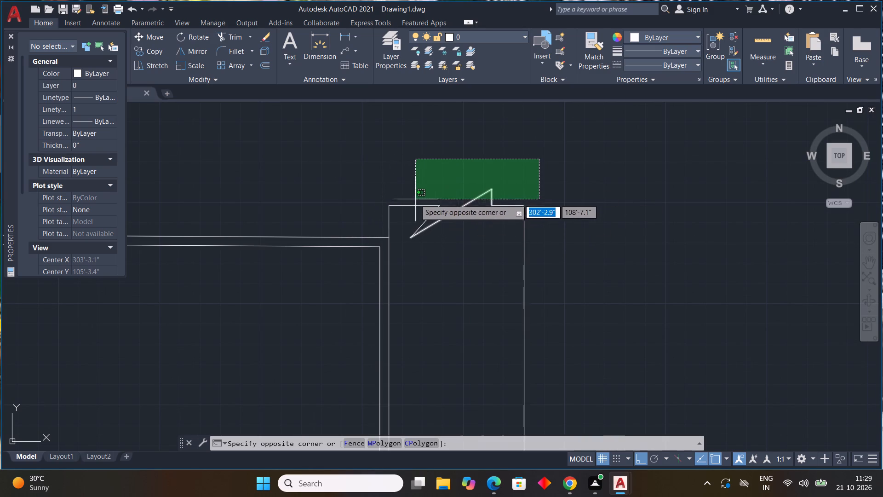
{"action": "left_click", "coordinate": [415, 221]}
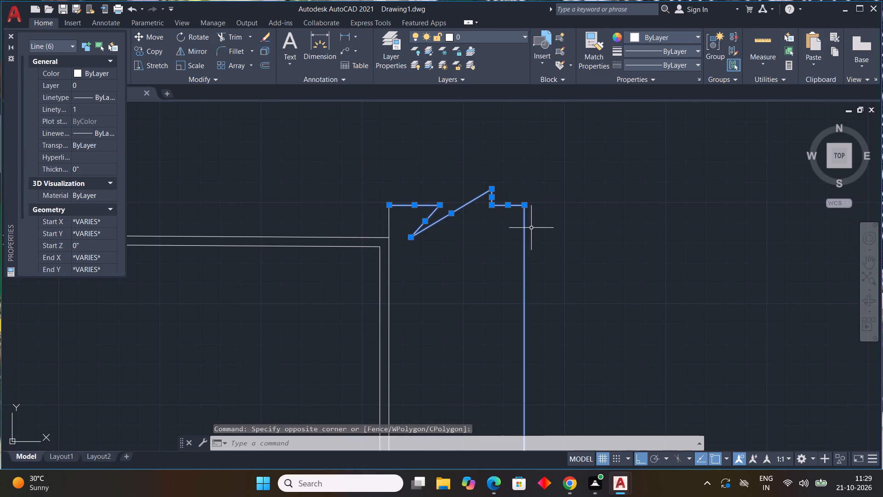
{"action": "key", "text": "Escape"}
{"action": "left_click", "coordinate": [485, 146]}
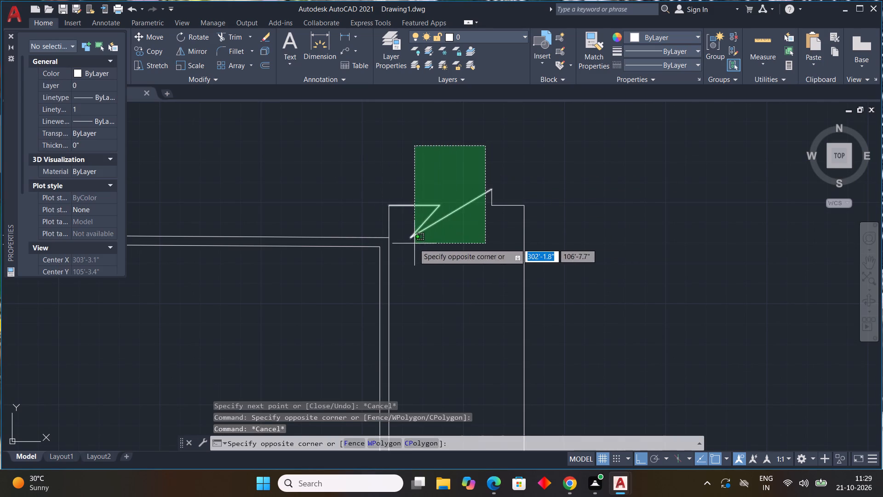
{"action": "left_click", "coordinate": [413, 244]}
{"action": "left_click_drag", "start_coordinate": [525, 175], "coordinate": [511, 183]}
{"action": "left_click", "coordinate": [476, 209]}
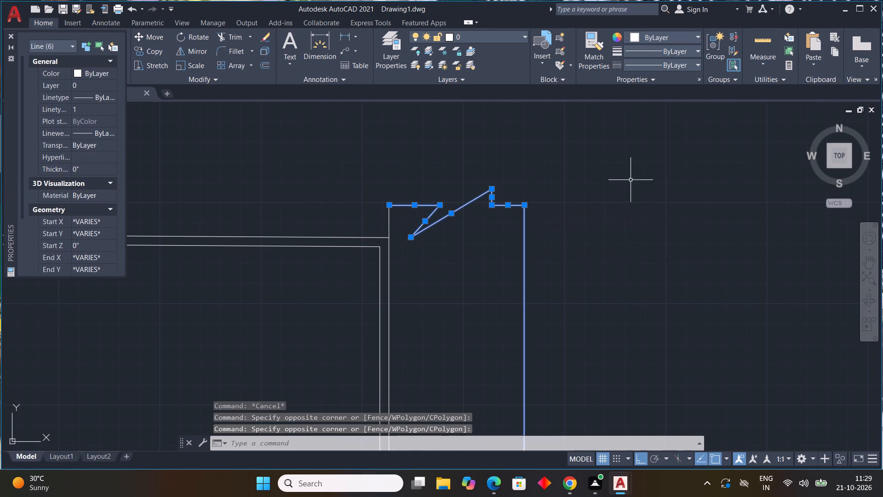
{"action": "key", "text": "Delete"}
Draw a narrower northeast break from the wall extension's top: about 9" east, 5.7" southwest, a long diagonal northeast, then short segments south and east.
{"action": "type", "text": "L"}
{"action": "key", "text": "space"}
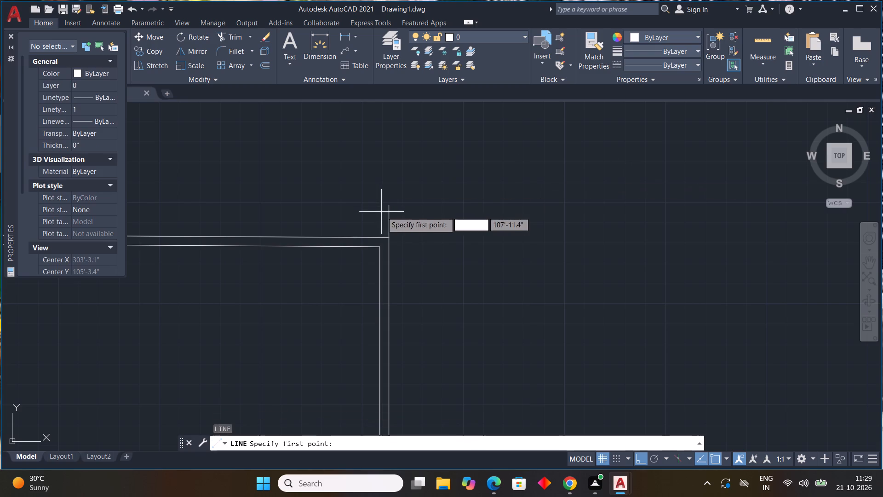
{"action": "left_click", "coordinate": [390, 206]}
{"action": "scroll", "coordinate": [519, 206], "scroll_direction": "down", "scroll_amount": 4}
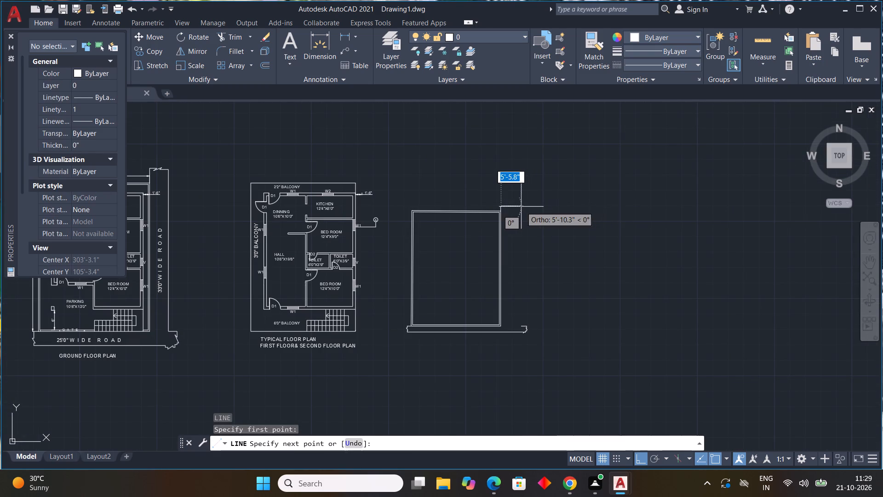
{"action": "scroll", "coordinate": [520, 207], "scroll_direction": "up", "scroll_amount": 3}
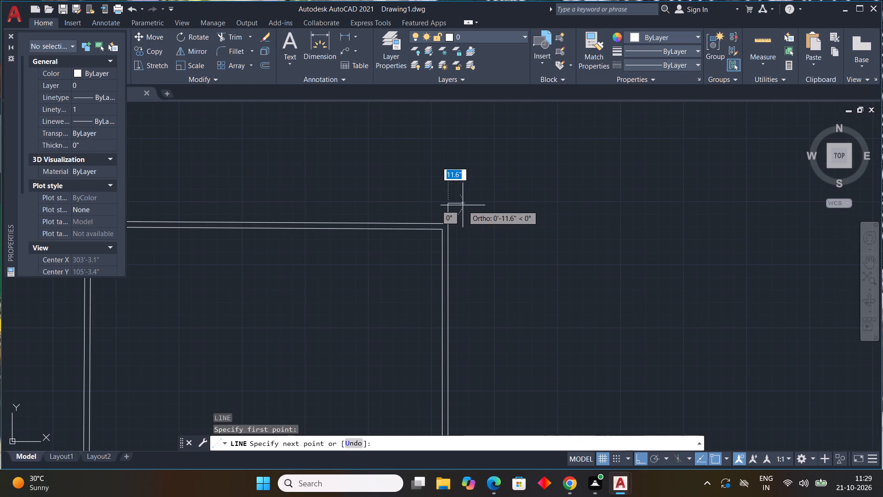
{"action": "scroll", "coordinate": [464, 203], "scroll_direction": "up", "scroll_amount": 2}
{"action": "scroll", "coordinate": [463, 203], "scroll_direction": "down", "scroll_amount": 1}
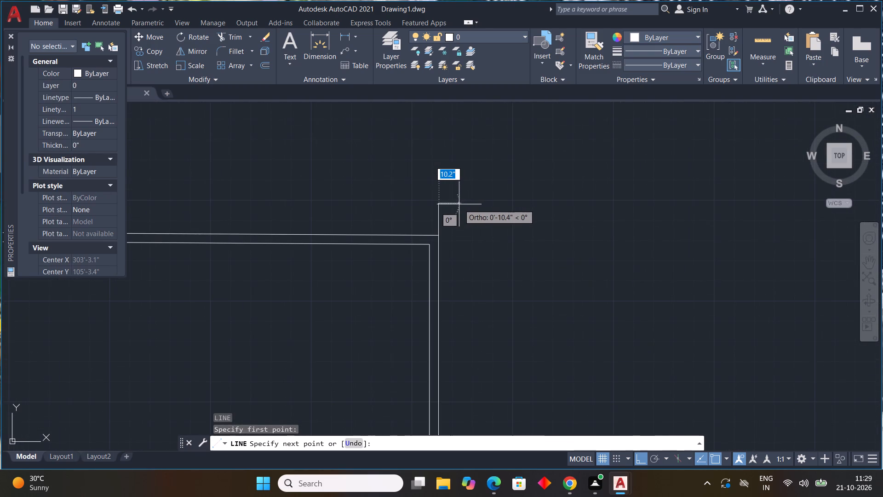
{"action": "left_click", "coordinate": [456, 204]}
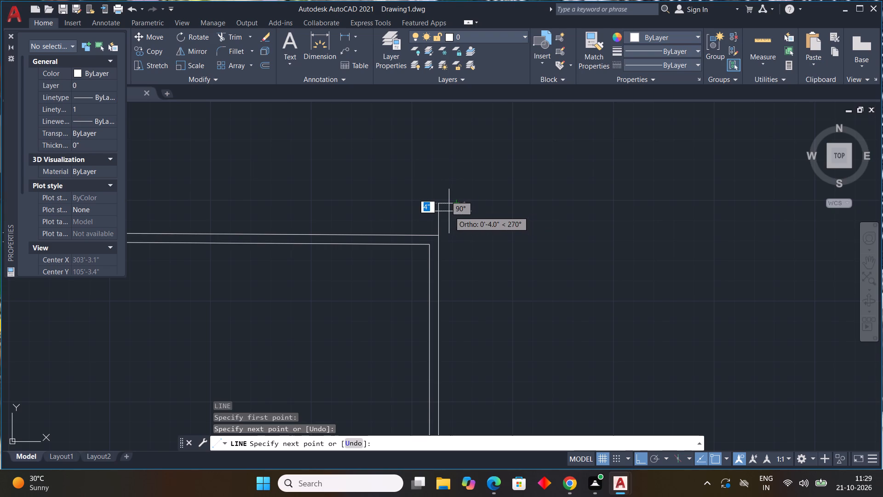
{"action": "key", "text": "F8"}
{"action": "scroll", "coordinate": [448, 207], "scroll_direction": "up", "scroll_amount": 4}
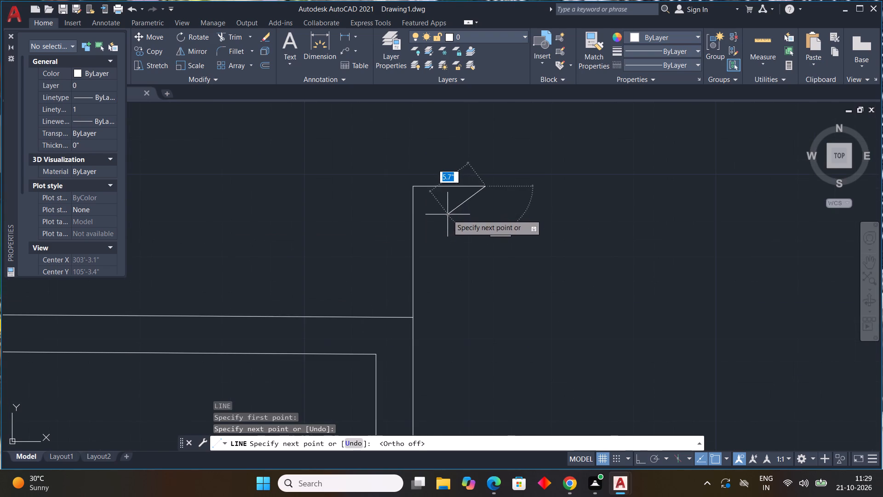
{"action": "left_click", "coordinate": [447, 214]}
{"action": "left_click", "coordinate": [551, 166]}
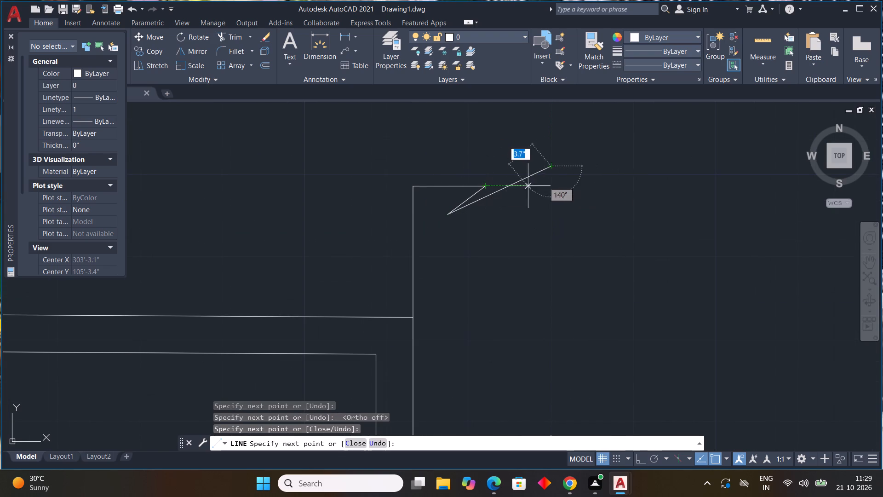
{"action": "left_click", "coordinate": [550, 190]}
{"action": "left_click", "coordinate": [573, 183]}
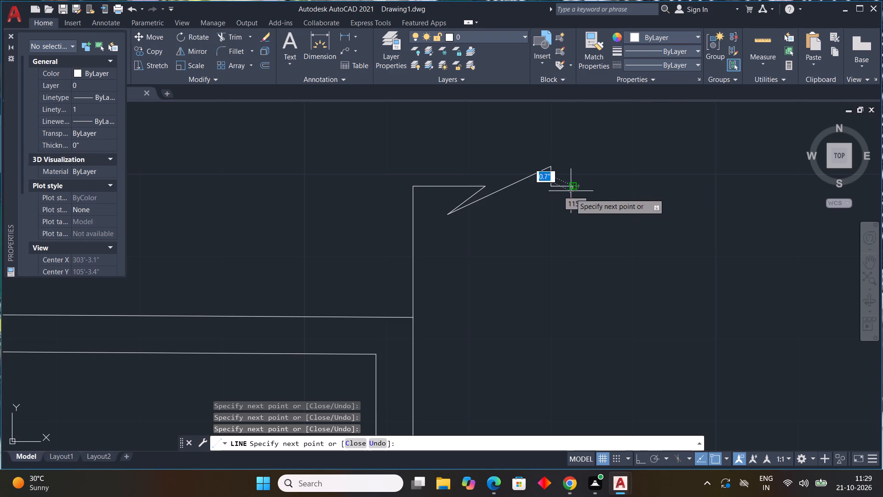
Continue the line about 32'-4" straight south from the break's east end, stopping level with the wall's outer bottom edge.
{"action": "scroll", "coordinate": [570, 243], "scroll_direction": "down", "scroll_amount": 3}
{"action": "middle_click_drag", "start_coordinate": [570, 244], "coordinate": [572, 289]}
{"action": "middle_click_drag", "start_coordinate": [573, 319], "coordinate": [519, 130]}
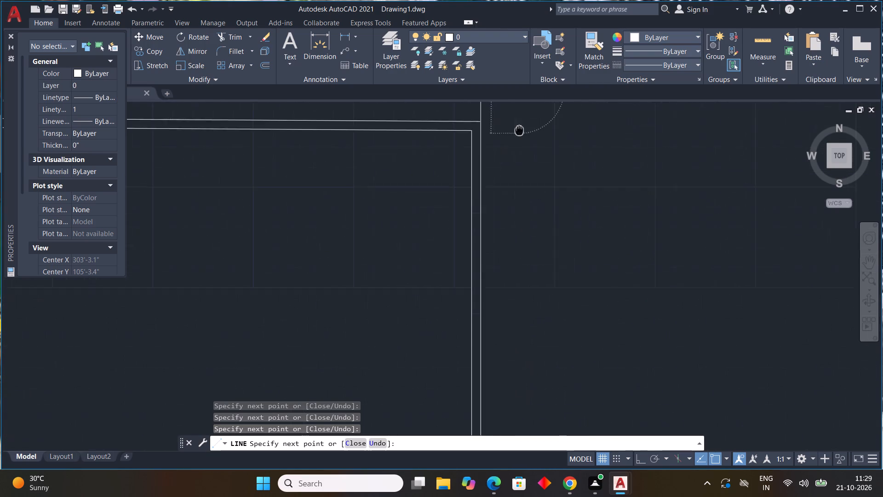
{"action": "middle_click_drag", "start_coordinate": [519, 130], "coordinate": [517, 120]}
{"action": "scroll", "coordinate": [528, 175], "scroll_direction": "down", "scroll_amount": 3}
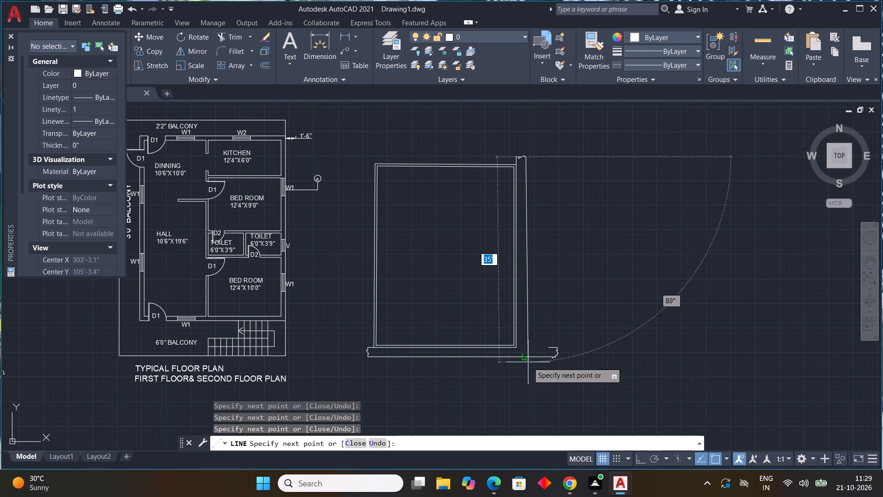
{"action": "scroll", "coordinate": [527, 355], "scroll_direction": "up", "scroll_amount": 4}
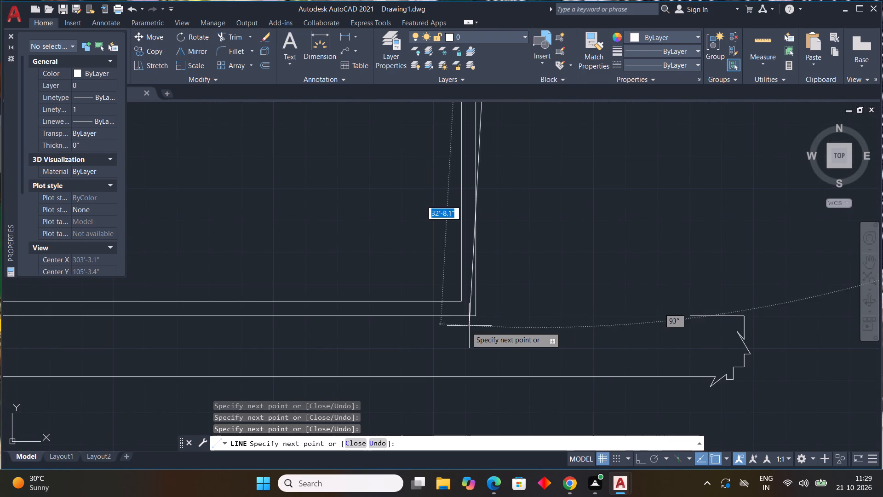
{"action": "key", "text": "F8"}
{"action": "left_click", "coordinate": [539, 314]}
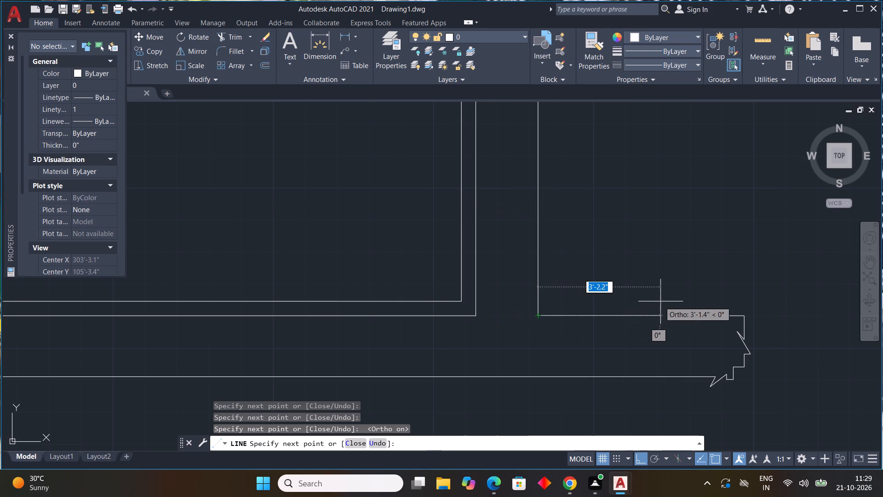
{"action": "key", "text": "Escape"}
Copy the southeast break about 4'-7.4" west so it meets the new vertical line.
{"action": "left_click", "coordinate": [750, 293]}
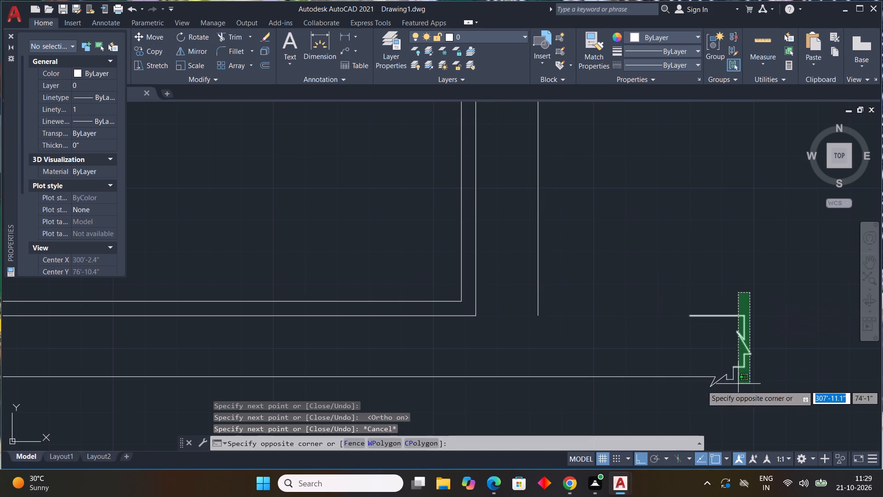
{"action": "left_click", "coordinate": [721, 396]}
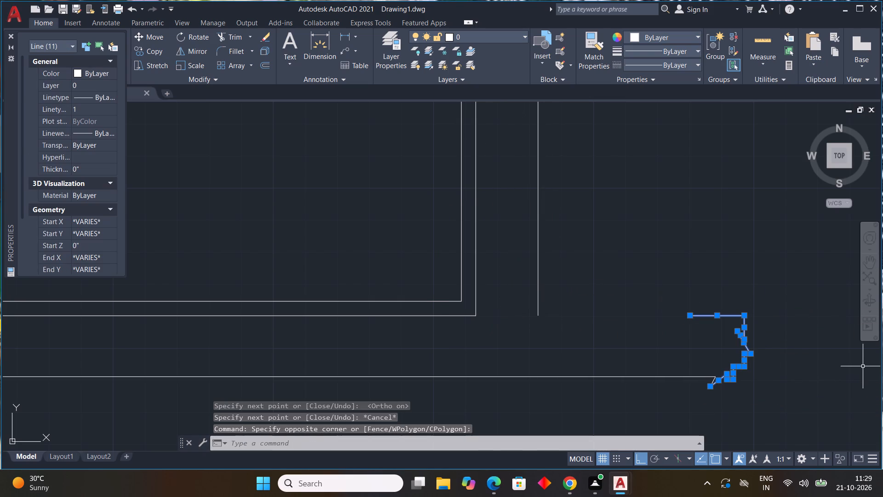
{"action": "type", "text": "CO"}
{"action": "key", "text": "space"}
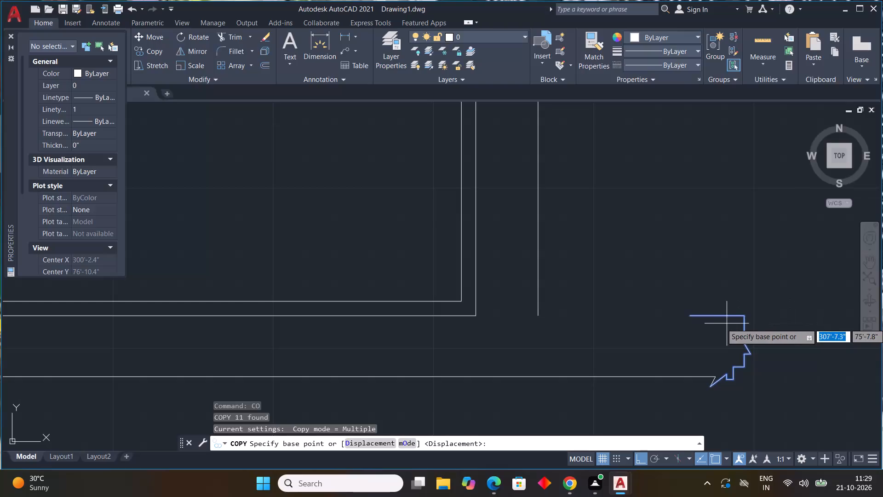
{"action": "left_click", "coordinate": [686, 316]}
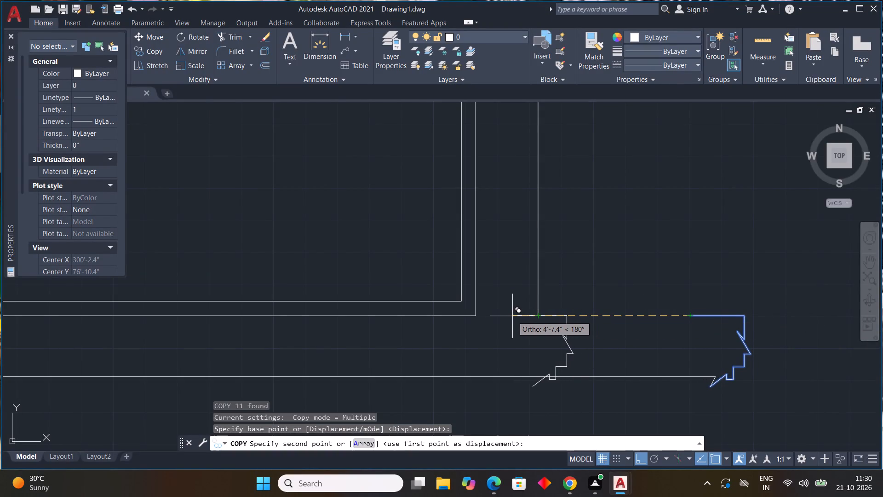
{"action": "left_click", "coordinate": [512, 316]}
{"action": "key", "text": "Escape"}
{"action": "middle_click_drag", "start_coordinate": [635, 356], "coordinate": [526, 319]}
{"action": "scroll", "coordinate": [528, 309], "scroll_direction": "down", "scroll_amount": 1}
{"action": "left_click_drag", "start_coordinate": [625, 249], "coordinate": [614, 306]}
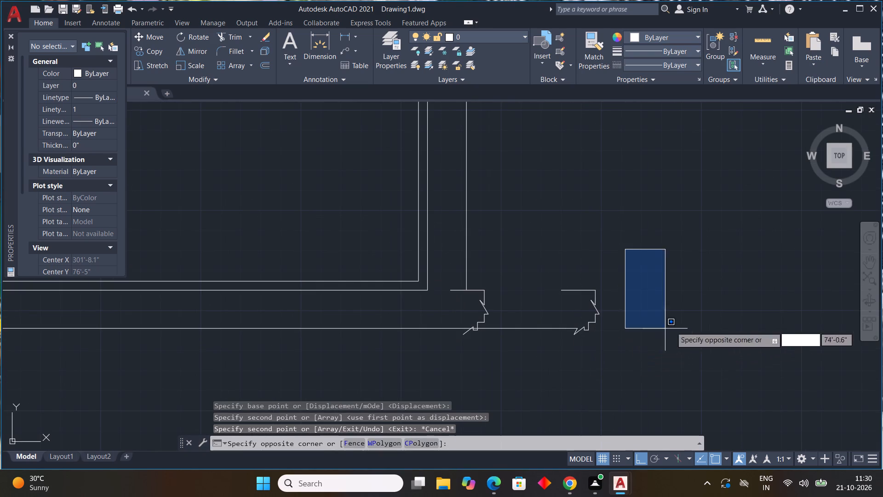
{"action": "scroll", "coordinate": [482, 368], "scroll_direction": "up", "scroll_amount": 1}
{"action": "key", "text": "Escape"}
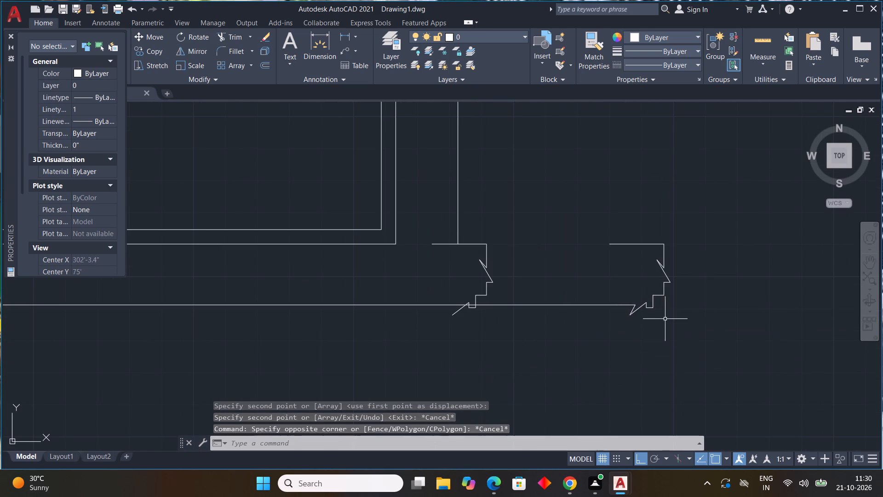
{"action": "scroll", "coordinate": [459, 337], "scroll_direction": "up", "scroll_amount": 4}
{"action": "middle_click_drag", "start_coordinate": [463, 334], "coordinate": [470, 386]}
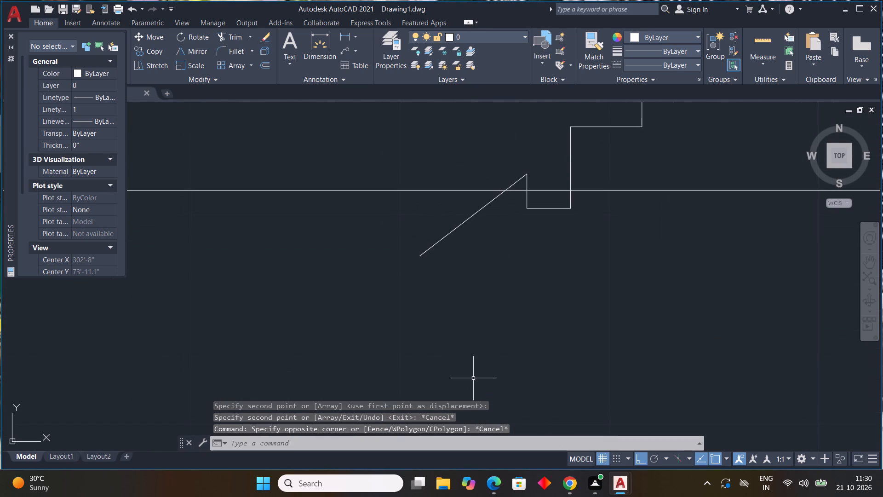
Trim the copied southeast break's diagonal tail and the bottom line segment crossing its southern notch.
{"action": "type", "text": "TR"}
{"action": "key", "text": "space"}
{"action": "left_click_drag", "start_coordinate": [528, 171], "coordinate": [499, 187]}
{"action": "left_click_drag", "start_coordinate": [533, 178], "coordinate": [496, 173]}
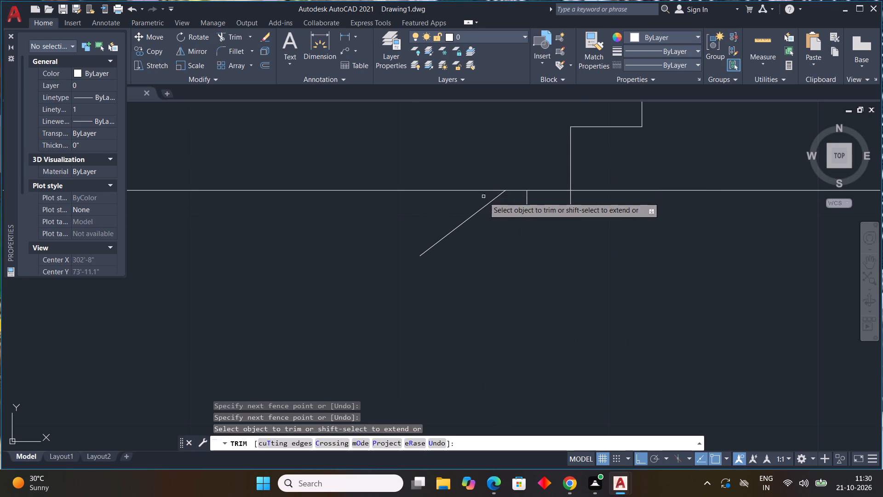
{"action": "left_click", "coordinate": [483, 213]}
{"action": "left_click", "coordinate": [469, 209]}
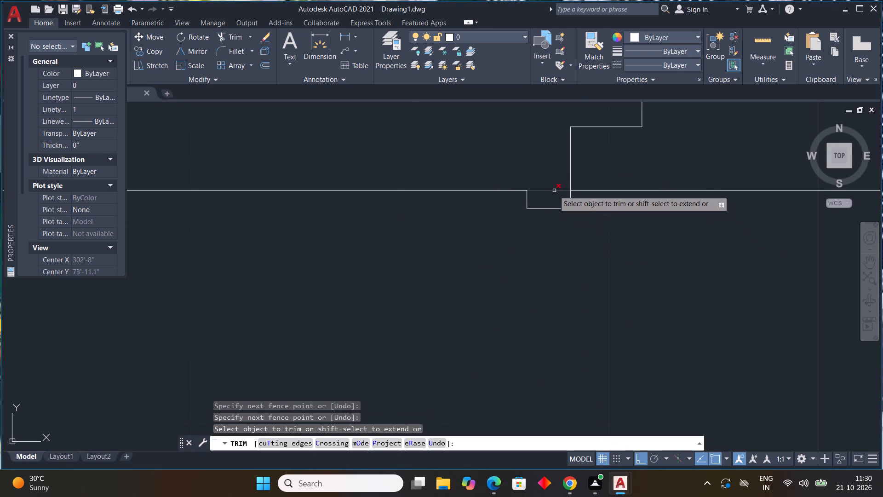
{"action": "left_click", "coordinate": [553, 191]}
Trim away the bottom line running east past the copied southeast break, along with the old break's remaining segments farther east.
{"action": "scroll", "coordinate": [616, 248], "scroll_direction": "down", "scroll_amount": 3}
{"action": "middle_click_drag", "start_coordinate": [613, 248], "coordinate": [470, 296]}
{"action": "left_click_drag", "start_coordinate": [621, 225], "coordinate": [592, 328]}
{"action": "left_click_drag", "start_coordinate": [772, 144], "coordinate": [709, 269]}
{"action": "left_click_drag", "start_coordinate": [779, 198], "coordinate": [681, 307]}
{"action": "left_click_drag", "start_coordinate": [672, 288], "coordinate": [797, 275]}
{"action": "left_click_drag", "start_coordinate": [787, 229], "coordinate": [720, 299]}
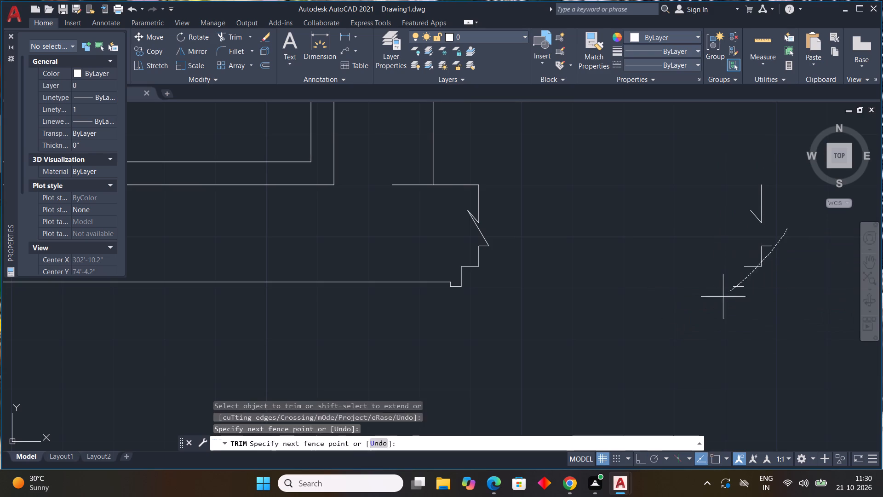
{"action": "left_click_drag", "start_coordinate": [720, 299], "coordinate": [697, 316]}
{"action": "left_click_drag", "start_coordinate": [770, 147], "coordinate": [691, 276]}
{"action": "left_click_drag", "start_coordinate": [771, 198], "coordinate": [701, 229]}
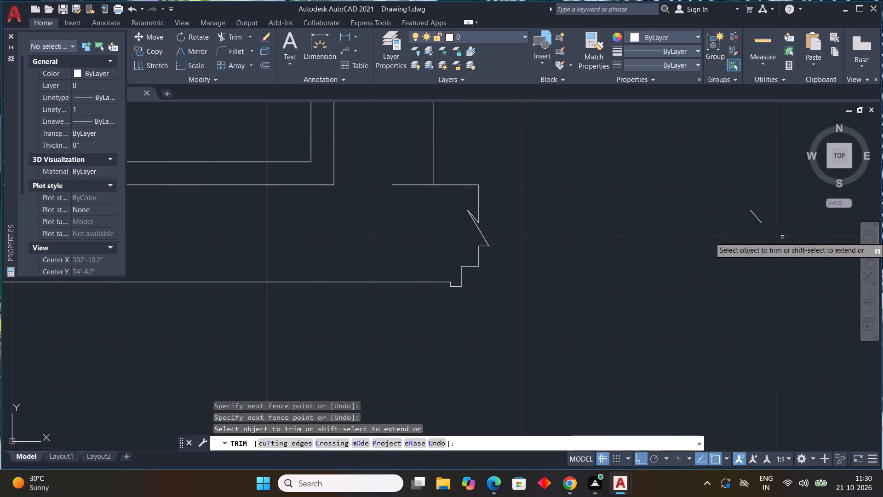
{"action": "left_click_drag", "start_coordinate": [778, 236], "coordinate": [745, 269]}
{"action": "left_click_drag", "start_coordinate": [769, 189], "coordinate": [739, 241]}
Trim the short horizontal stub extending west of the outer vertical line at the southeast break.
{"action": "scroll", "coordinate": [737, 266], "scroll_direction": "down", "scroll_amount": 3}
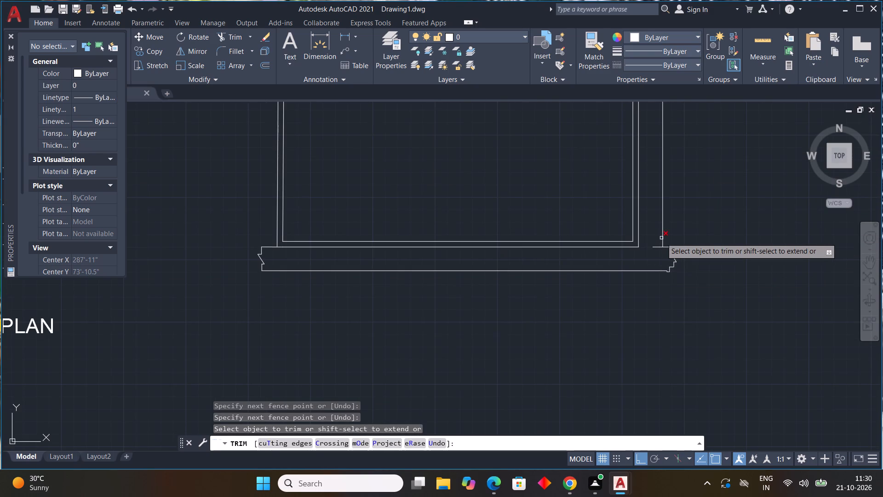
{"action": "left_click", "coordinate": [656, 246]}
{"action": "key", "text": "Escape"}
{"action": "key", "text": "Escape"}
{"action": "key", "text": "Escape"}
{"action": "key", "text": "Escape"}
{"action": "key", "text": "Escape"}
{"action": "key", "text": "Escape"}
Draw a rectangle about 20' wide by 25' tall inside the third drawing's walls, leaving the widest gap on the south side.
{"action": "scroll", "coordinate": [738, 283], "scroll_direction": "down", "scroll_amount": 3}
{"action": "middle_click_drag", "start_coordinate": [735, 290], "coordinate": [736, 301]}
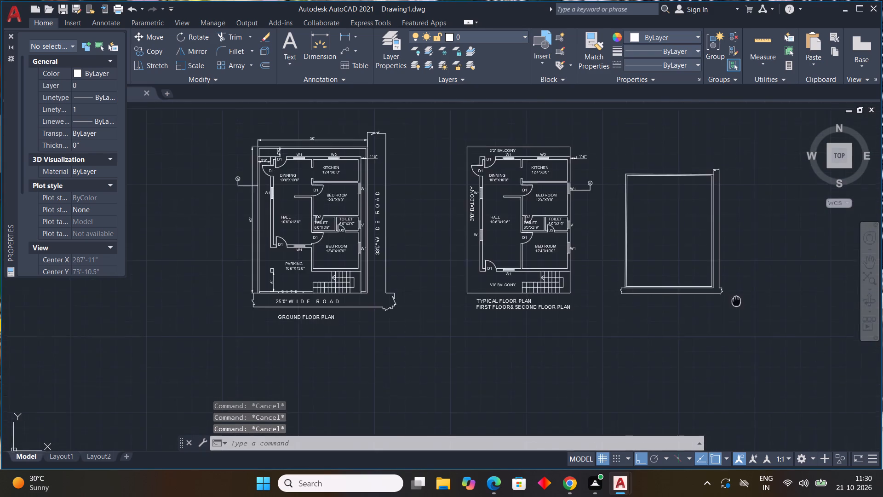
{"action": "middle_click_drag", "start_coordinate": [736, 301], "coordinate": [731, 350]}
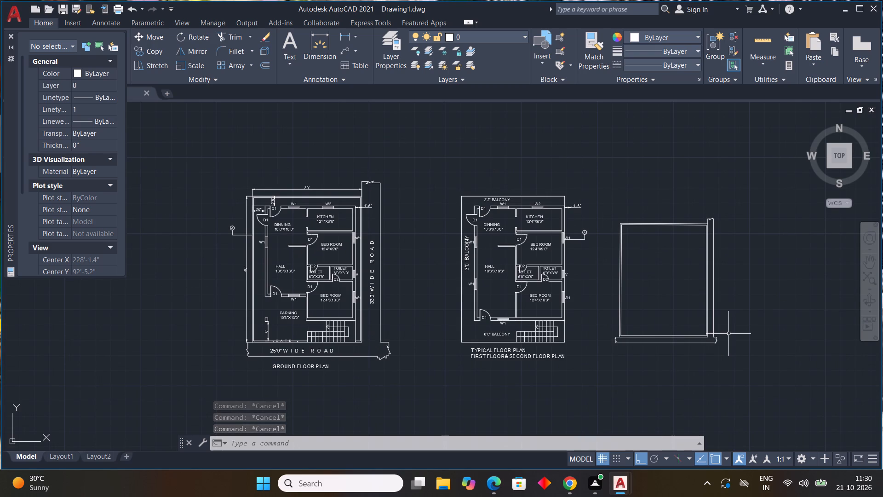
{"action": "scroll", "coordinate": [631, 252], "scroll_direction": "up", "scroll_amount": 2}
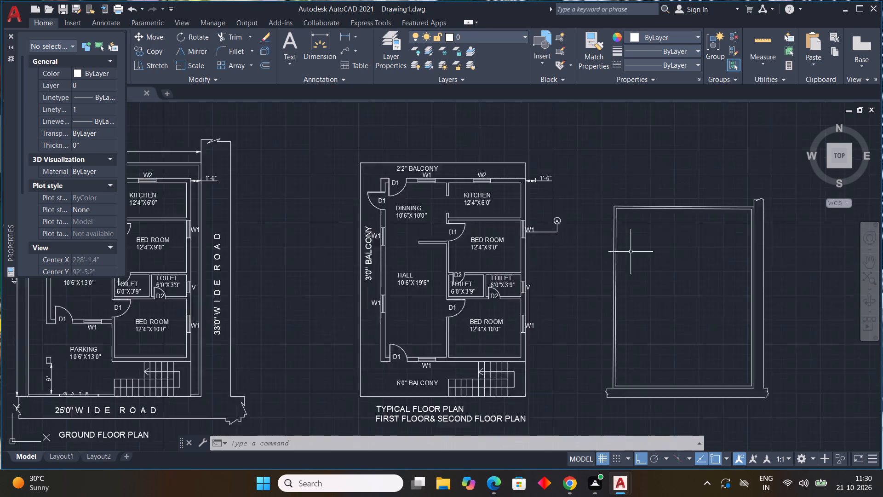
{"action": "scroll", "coordinate": [631, 251], "scroll_direction": "up", "scroll_amount": 2}
{"action": "middle_click_drag", "start_coordinate": [632, 261], "coordinate": [478, 335]}
{"action": "scroll", "coordinate": [563, 383], "scroll_direction": "down", "scroll_amount": 1}
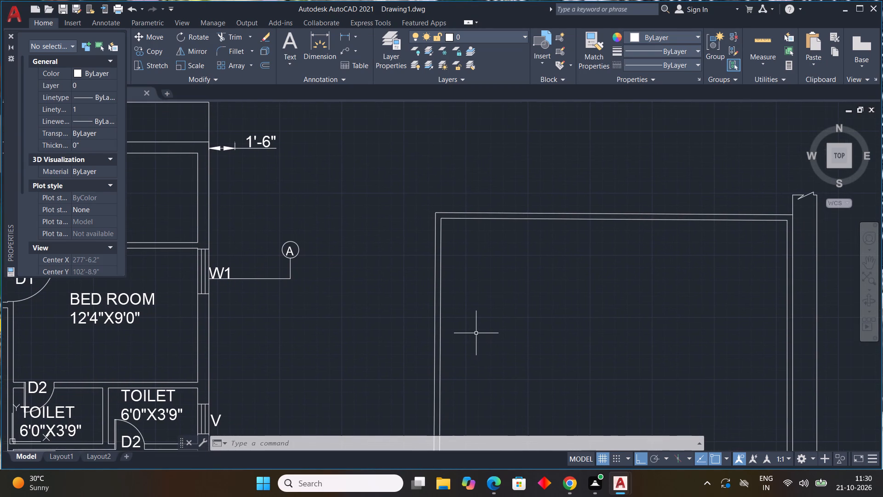
{"action": "type", "text": "REC"}
{"action": "key", "text": "space"}
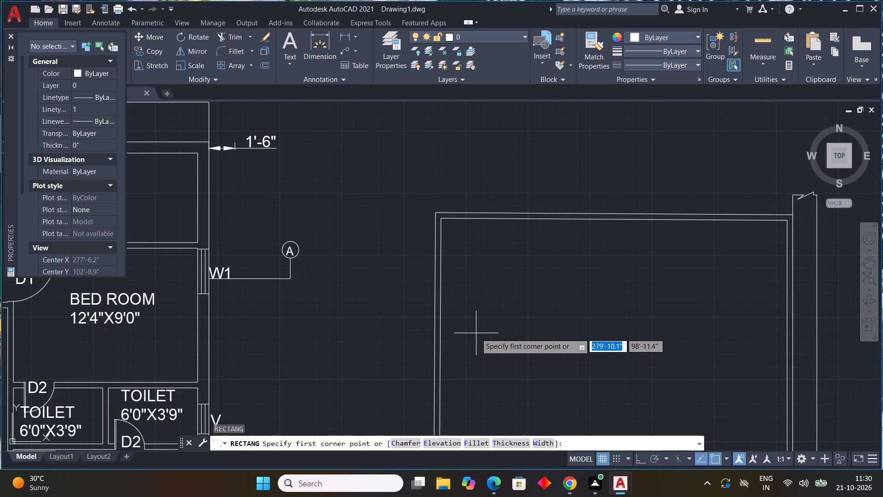
{"action": "middle_click_drag", "start_coordinate": [493, 289], "coordinate": [379, 248]}
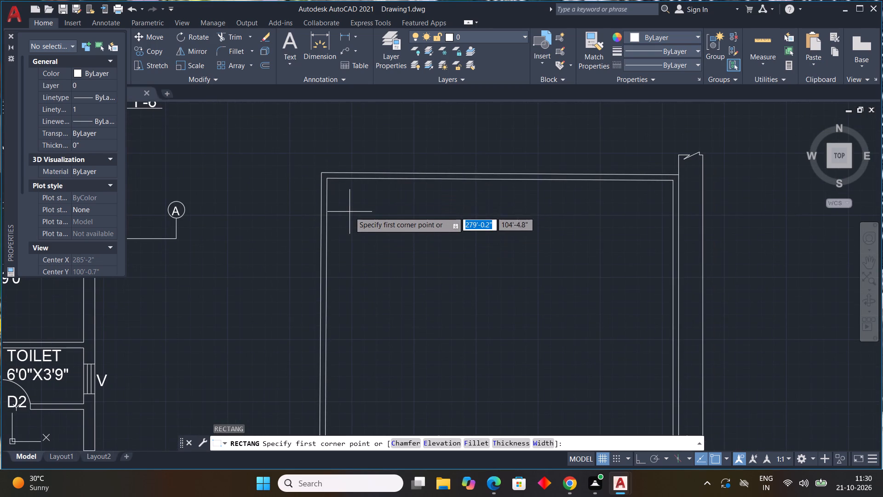
{"action": "left_click", "coordinate": [352, 199]}
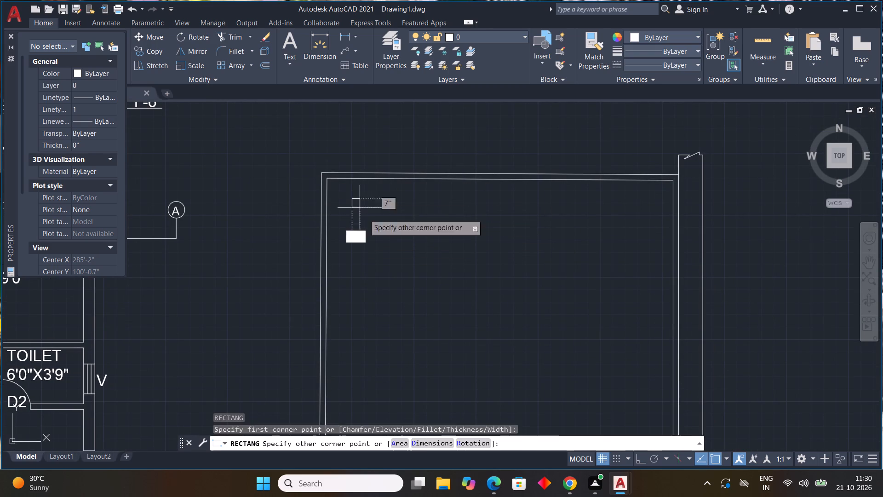
{"action": "middle_click_drag", "start_coordinate": [465, 405], "coordinate": [430, 266]}
{"action": "scroll", "coordinate": [564, 382], "scroll_direction": "down", "scroll_amount": 2}
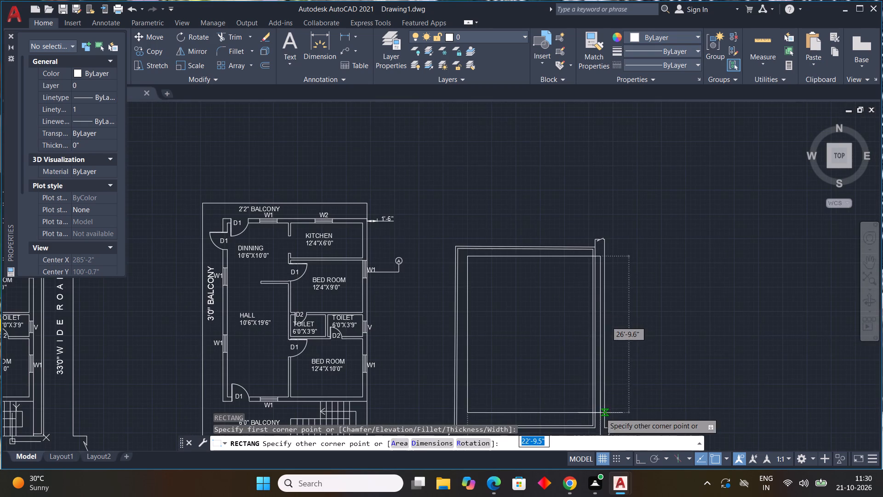
{"action": "middle_click_drag", "start_coordinate": [579, 401], "coordinate": [509, 310]}
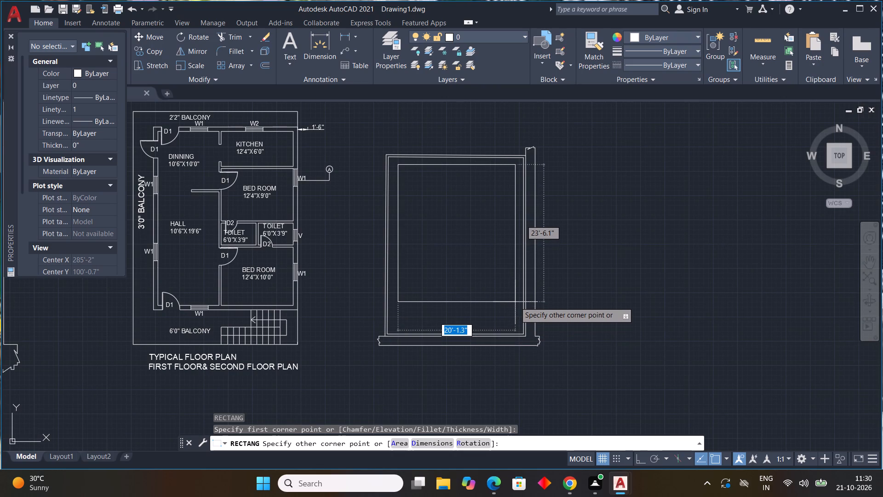
{"action": "middle_click_drag", "start_coordinate": [515, 302], "coordinate": [508, 284]}
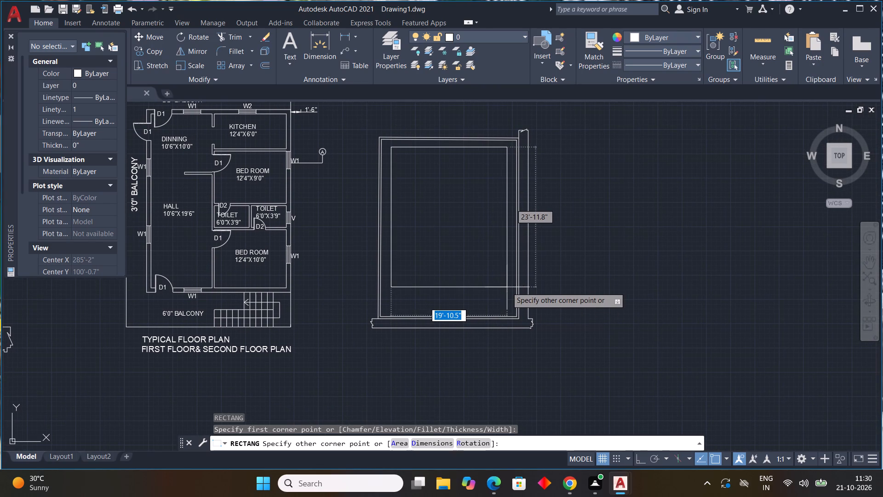
{"action": "left_click", "coordinate": [507, 292]}
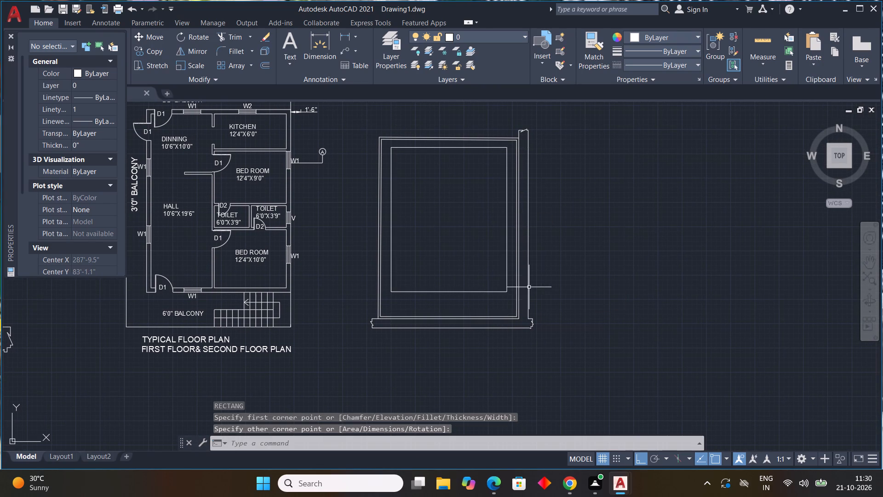
{"action": "key", "text": "Escape"}
Draw a vertical line about 4'-3" long from the inner rectangle's southeast corner down to the inner bottom wall edge.
{"action": "key", "text": "l"}
{"action": "key", "text": "space"}
{"action": "scroll", "coordinate": [504, 312], "scroll_direction": "up", "scroll_amount": 2}
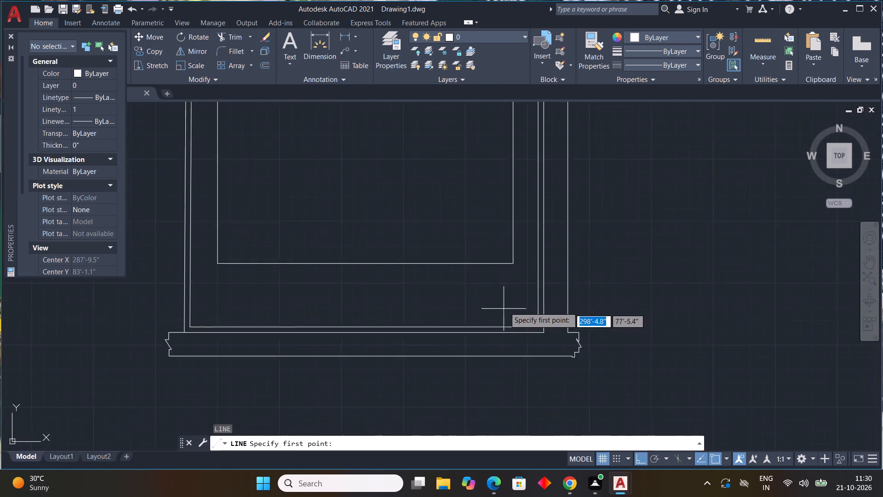
{"action": "scroll", "coordinate": [505, 306], "scroll_direction": "up", "scroll_amount": 1}
{"action": "left_click", "coordinate": [518, 243]}
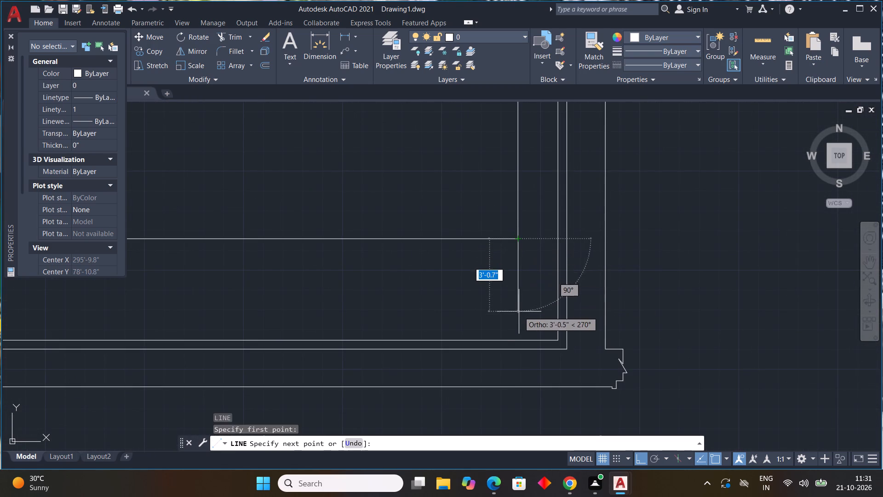
{"action": "left_click", "coordinate": [520, 339]}
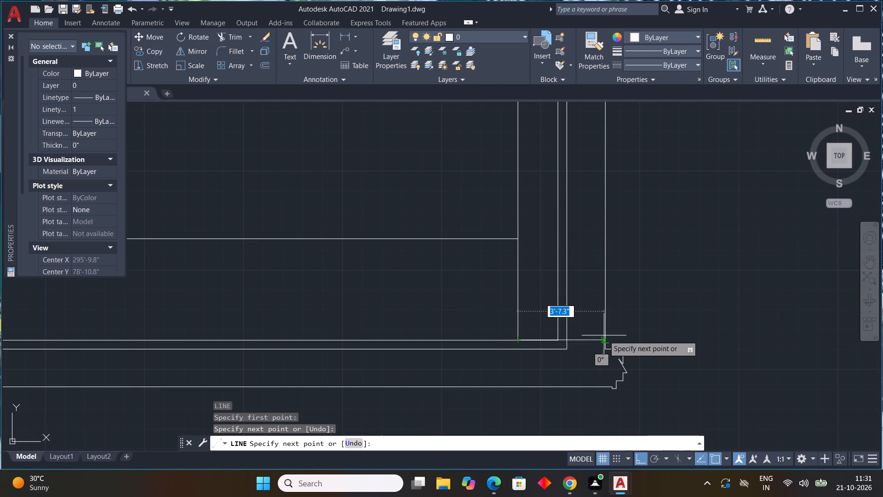
{"action": "key", "text": "Escape"}
Draw a short vertical line from the inner rectangle's northeast corner up to the inner top wall edge.
{"action": "scroll", "coordinate": [604, 335], "scroll_direction": "down", "scroll_amount": 1}
{"action": "middle_click_drag", "start_coordinate": [604, 337], "coordinate": [593, 417]}
{"action": "scroll", "coordinate": [595, 397], "scroll_direction": "down", "scroll_amount": 2}
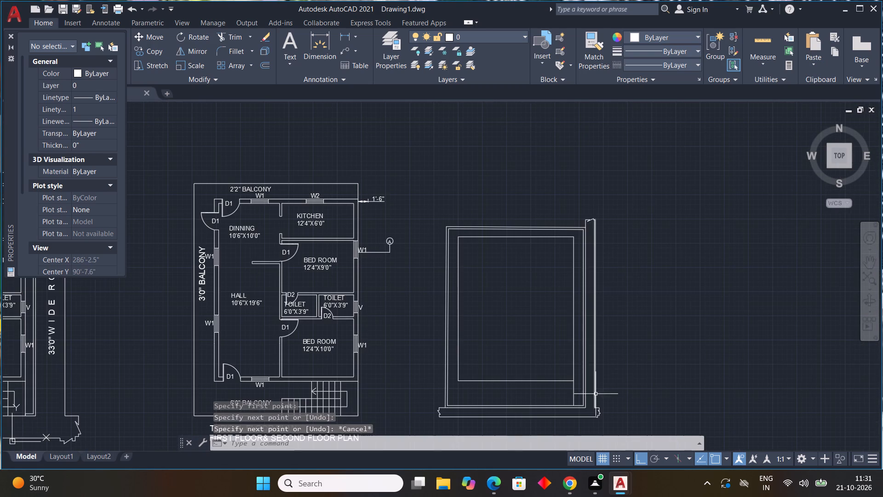
{"action": "key", "text": "l"}
{"action": "key", "text": "space"}
{"action": "scroll", "coordinate": [575, 232], "scroll_direction": "up", "scroll_amount": 3}
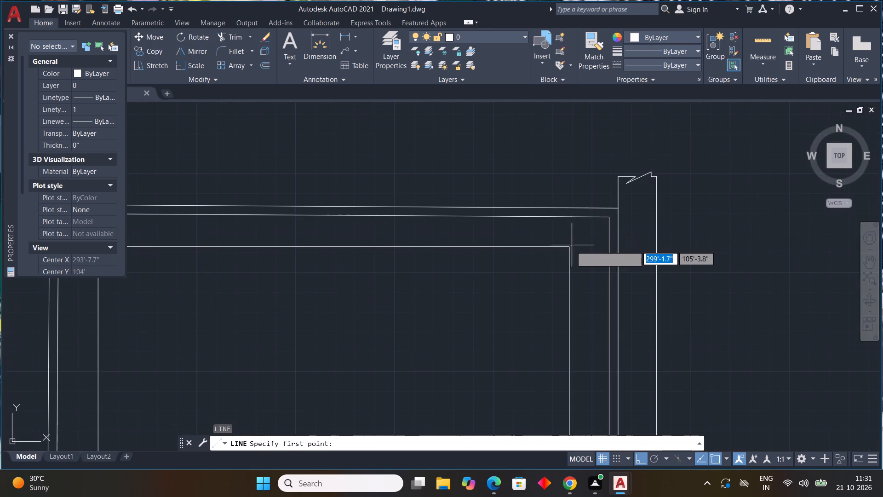
{"action": "left_click", "coordinate": [570, 250]}
{"action": "left_click", "coordinate": [571, 218]}
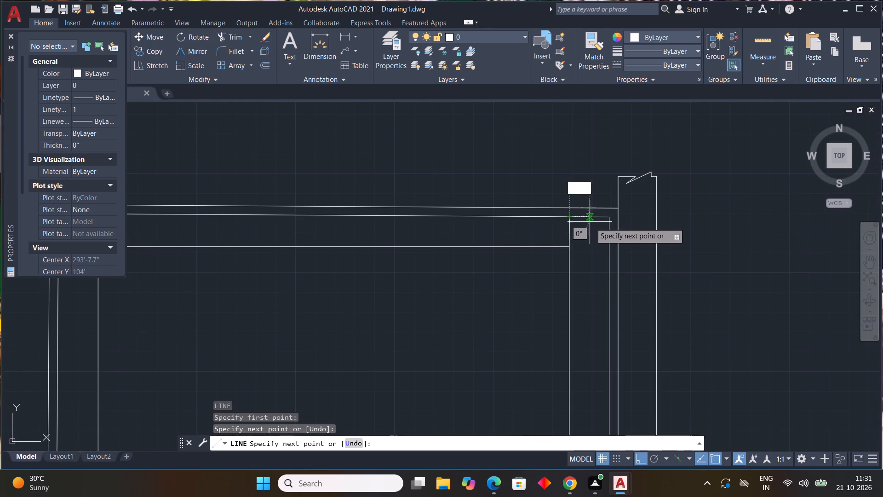
{"action": "key", "text": "Escape"}
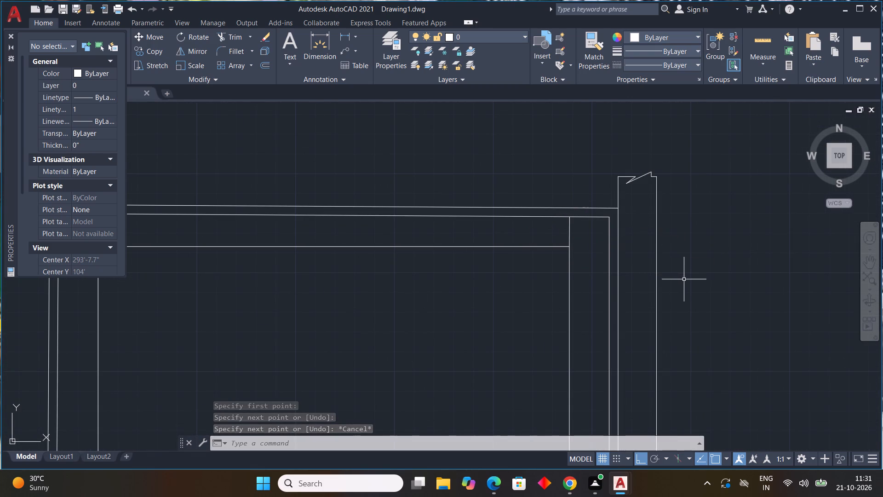
Draw a short horizontal line near mid-height from the inner east wall edge to the inner rectangle's east side.
{"action": "type", "text": "L"}
{"action": "key", "text": "space"}
{"action": "middle_click_drag", "start_coordinate": [651, 324], "coordinate": [645, 302]}
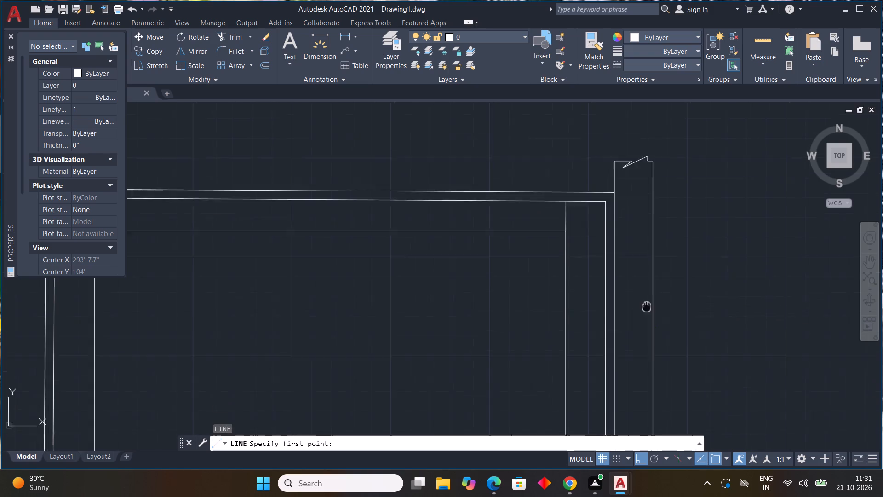
{"action": "middle_click_drag", "start_coordinate": [645, 302], "coordinate": [653, 205]}
{"action": "scroll", "coordinate": [608, 279], "scroll_direction": "down", "scroll_amount": 3}
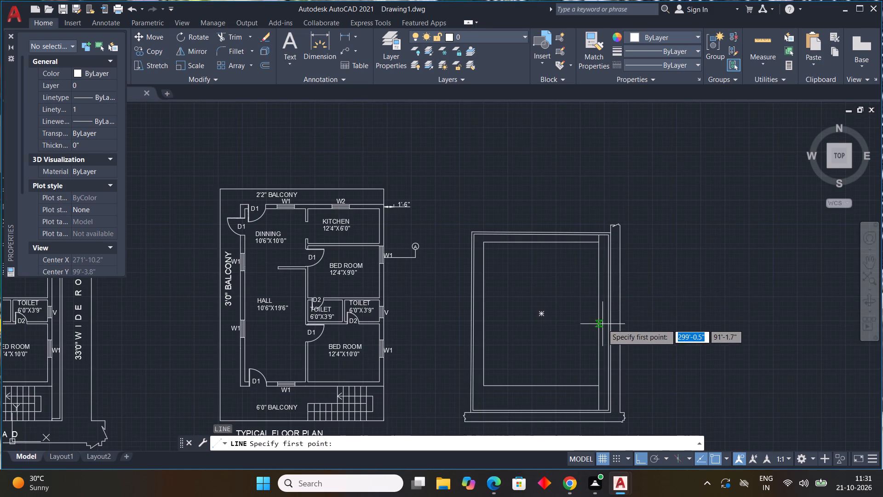
{"action": "scroll", "coordinate": [608, 323], "scroll_direction": "up", "scroll_amount": 1}
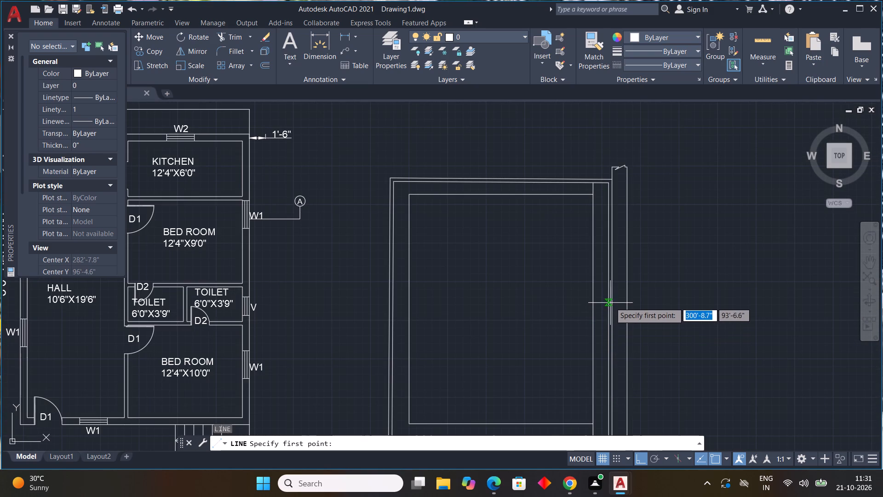
{"action": "left_click", "coordinate": [609, 293]}
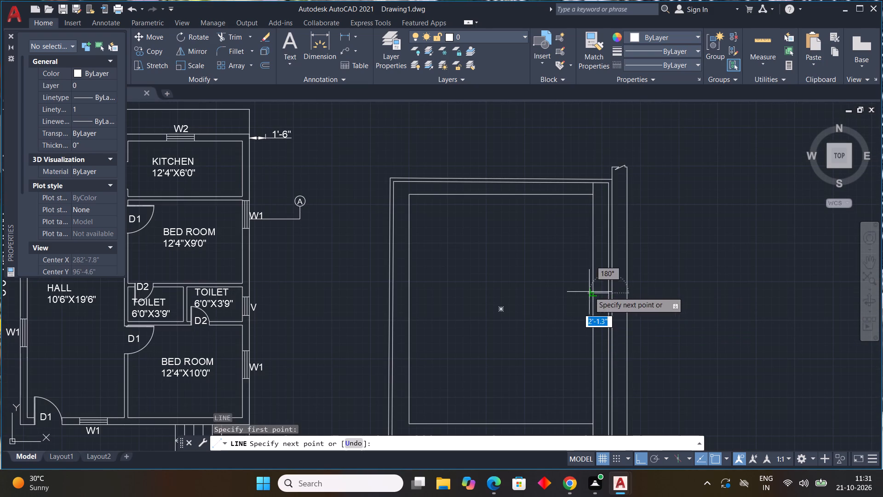
{"action": "left_click", "coordinate": [589, 292]}
{"action": "key", "text": "Escape"}
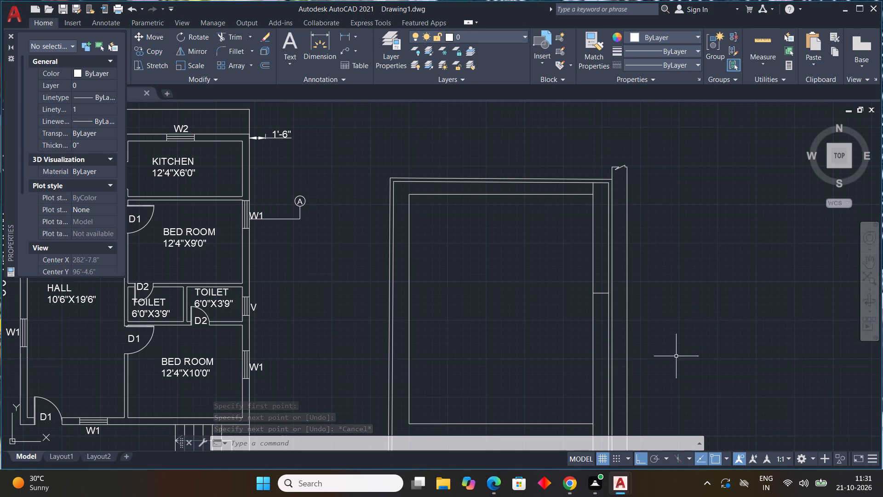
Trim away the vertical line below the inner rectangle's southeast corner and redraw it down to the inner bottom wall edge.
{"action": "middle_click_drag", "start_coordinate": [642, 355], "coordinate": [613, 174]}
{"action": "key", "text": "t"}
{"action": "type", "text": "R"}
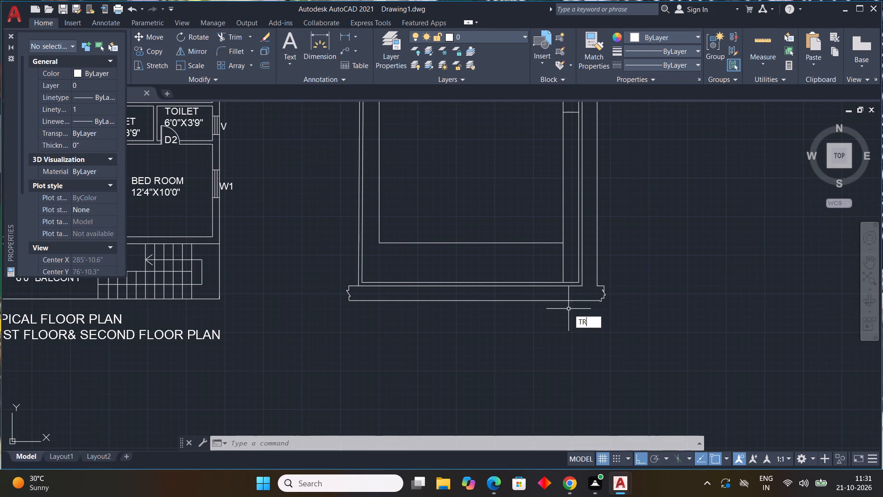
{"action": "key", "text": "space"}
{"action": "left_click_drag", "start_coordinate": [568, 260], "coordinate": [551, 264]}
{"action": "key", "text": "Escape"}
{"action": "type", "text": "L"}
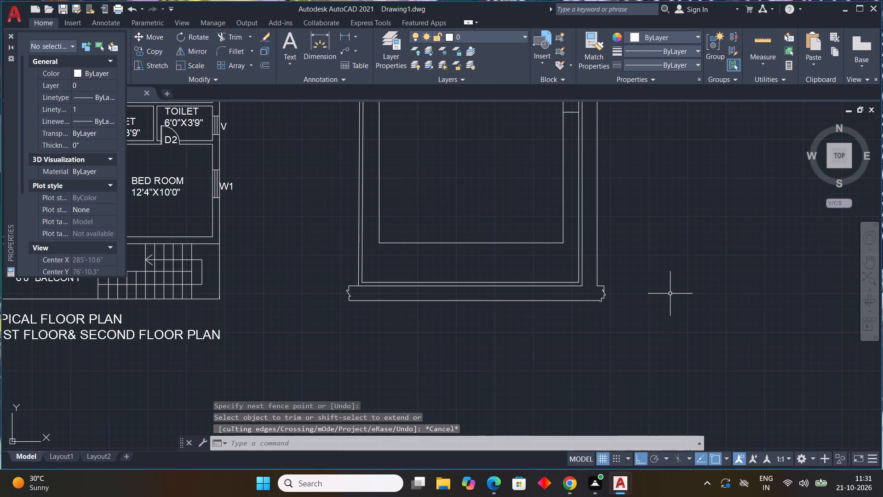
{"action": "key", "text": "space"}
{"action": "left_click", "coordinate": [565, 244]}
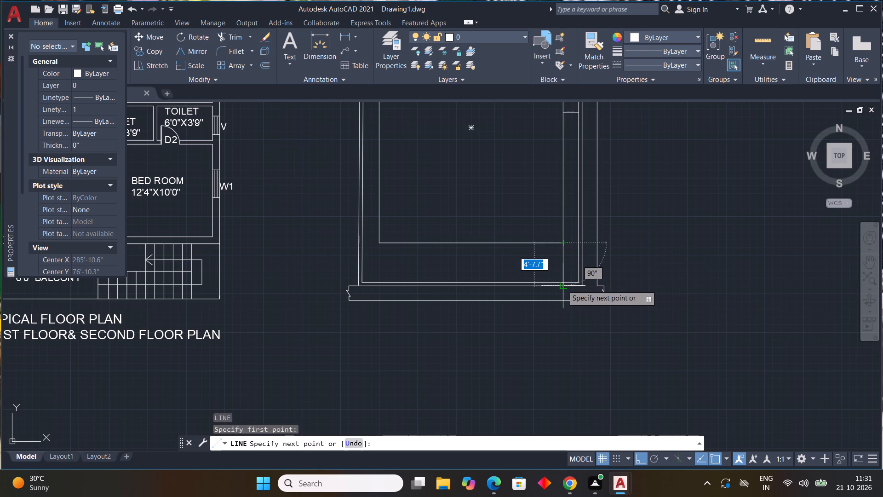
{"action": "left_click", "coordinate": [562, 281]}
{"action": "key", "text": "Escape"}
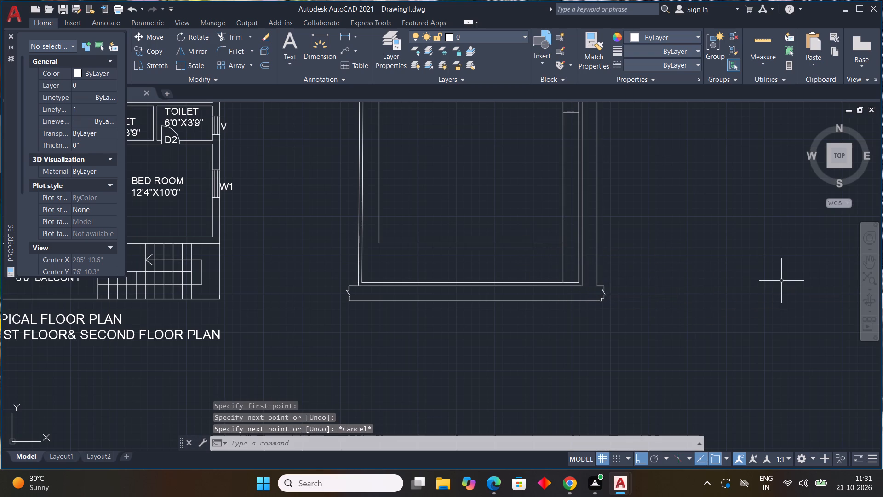
Offset the short vertical line below the inner rectangle's southeast corner 3' to the west.
{"action": "type", "text": "OFF"}
{"action": "key", "text": "space"}
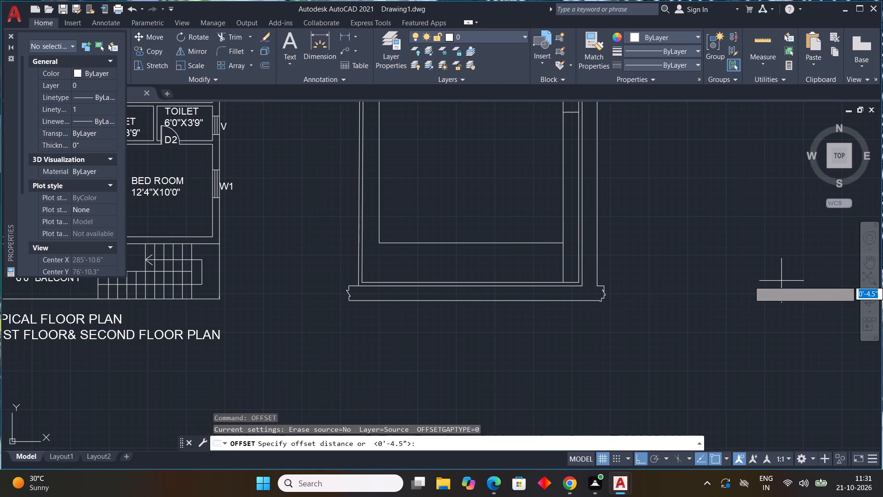
{"action": "type", "text": "3'"}
{"action": "key", "text": "Return"}
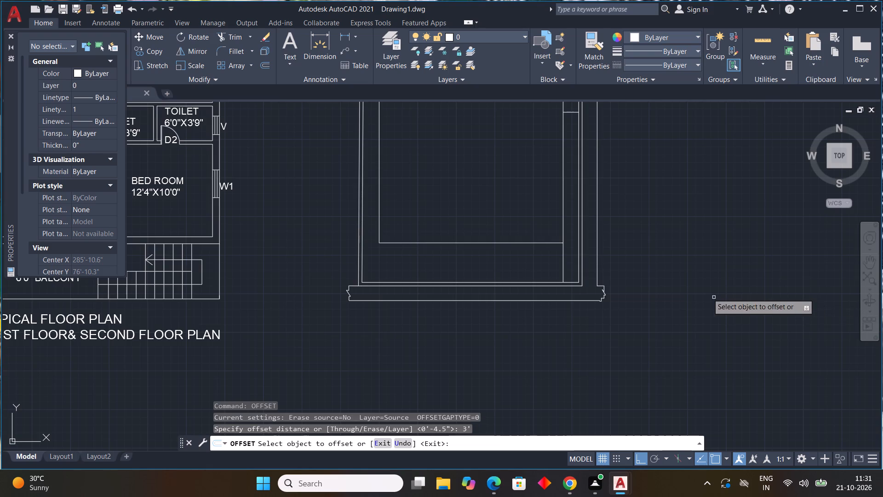
{"action": "scroll", "coordinate": [650, 268], "scroll_direction": "up", "scroll_amount": 2}
{"action": "left_click_drag", "start_coordinate": [445, 276], "coordinate": [441, 275]}
{"action": "left_click", "coordinate": [376, 267]}
{"action": "scroll", "coordinate": [442, 273], "scroll_direction": "down", "scroll_amount": 1}
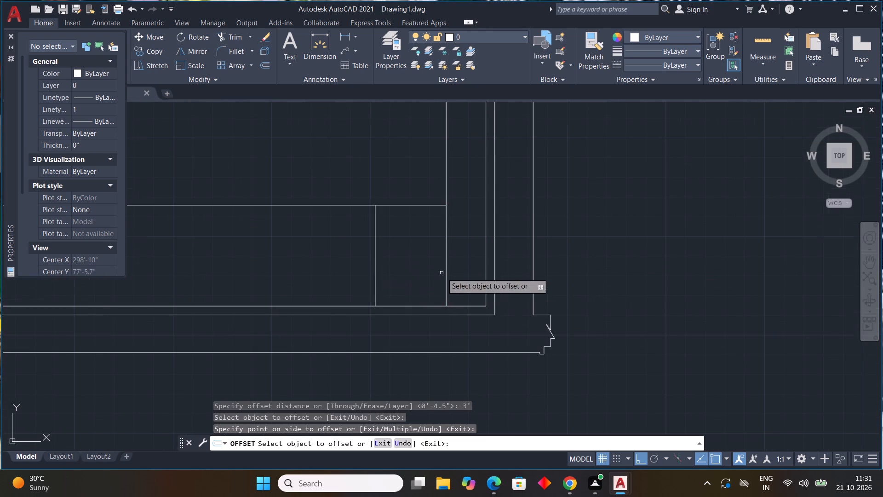
Offset the vertical line west of the landing 1' westward, repeating from each new line until there are six stair tread lines.
{"action": "middle_click_drag", "start_coordinate": [449, 273], "coordinate": [609, 275]}
{"action": "key", "text": "Escape"}
{"action": "key", "text": "space"}
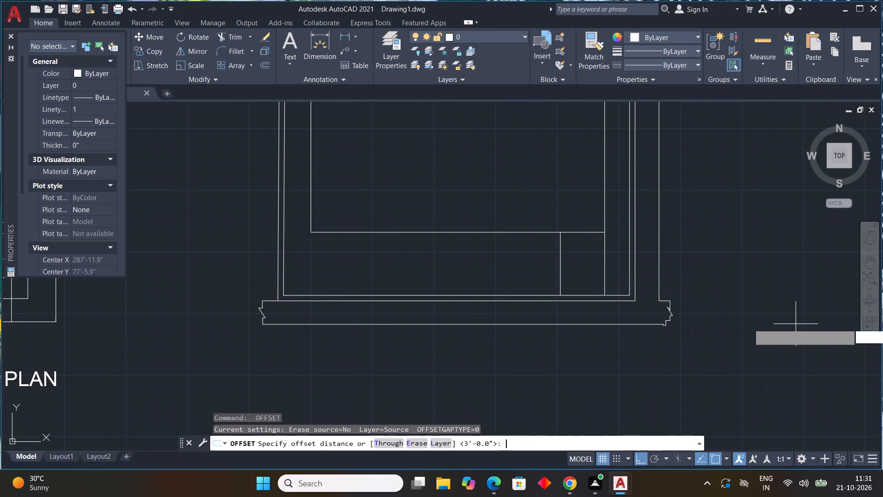
{"action": "type", "text": "1'"}
{"action": "key", "text": "Return"}
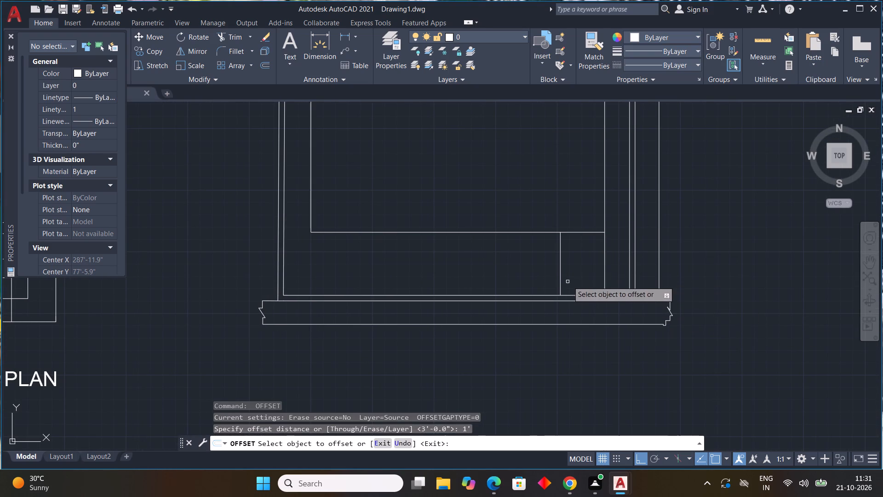
{"action": "left_click_drag", "start_coordinate": [559, 274], "coordinate": [550, 272]}
{"action": "left_click_drag", "start_coordinate": [500, 272], "coordinate": [506, 273]}
{"action": "left_click", "coordinate": [545, 261]}
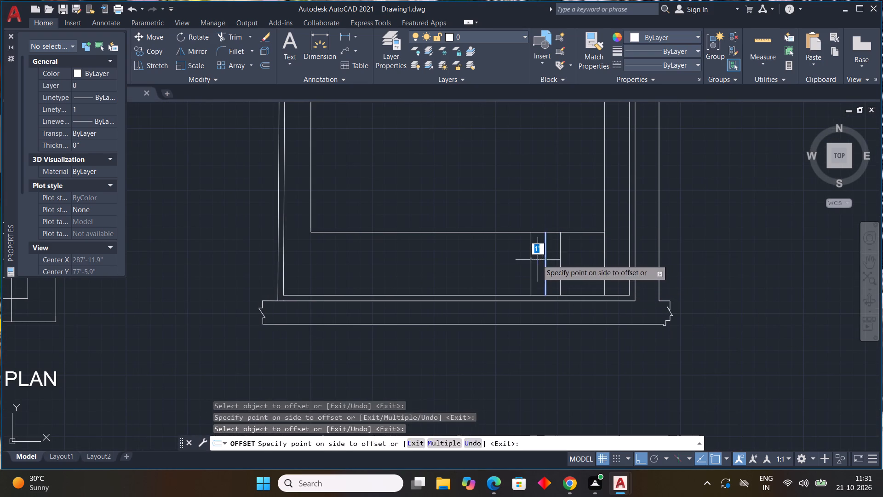
{"action": "left_click", "coordinate": [528, 262]}
{"action": "left_click", "coordinate": [531, 264]}
{"action": "left_click", "coordinate": [508, 262]}
{"action": "left_click_drag", "start_coordinate": [516, 266], "coordinate": [510, 264]}
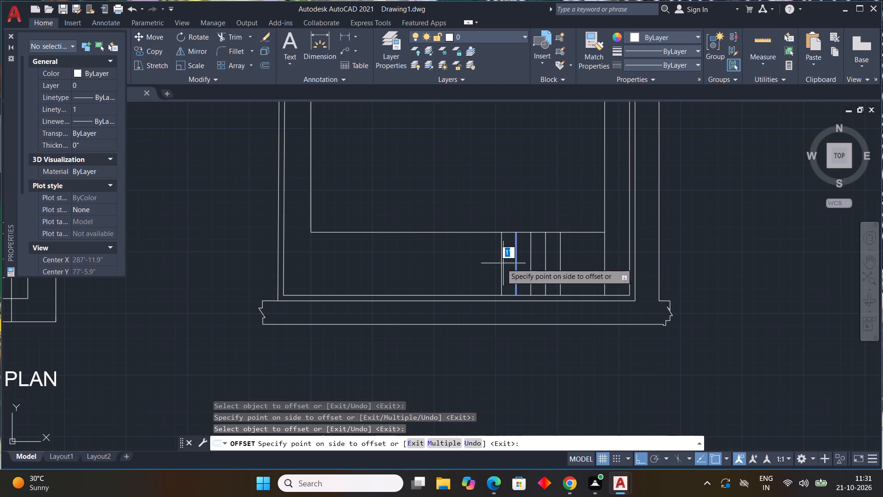
{"action": "left_click", "coordinate": [499, 263]}
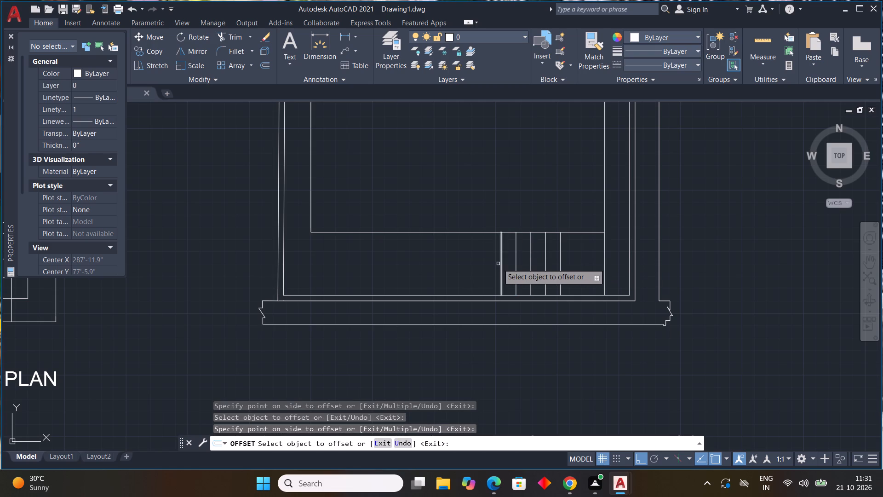
{"action": "left_click", "coordinate": [498, 264]}
{"action": "left_click_drag", "start_coordinate": [500, 264], "coordinate": [493, 263]}
{"action": "left_click", "coordinate": [476, 261]}
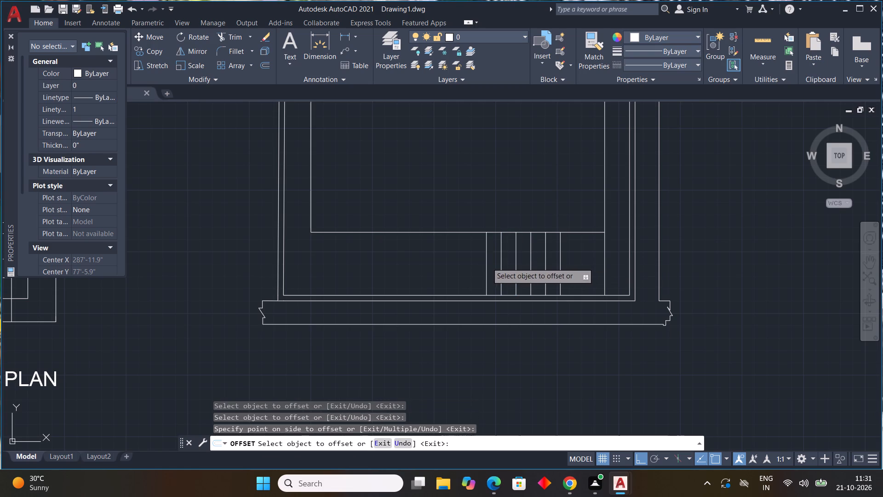
{"action": "left_click", "coordinate": [487, 263]}
{"action": "left_click", "coordinate": [457, 260]}
{"action": "key", "text": "Escape"}
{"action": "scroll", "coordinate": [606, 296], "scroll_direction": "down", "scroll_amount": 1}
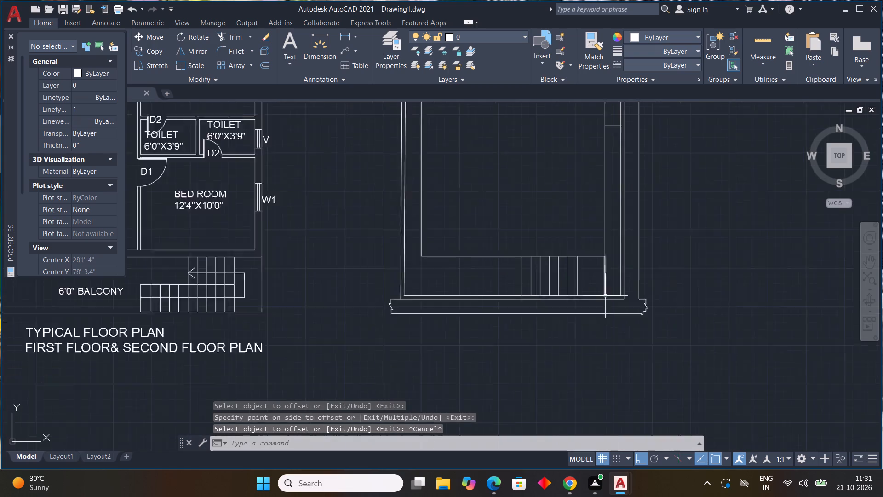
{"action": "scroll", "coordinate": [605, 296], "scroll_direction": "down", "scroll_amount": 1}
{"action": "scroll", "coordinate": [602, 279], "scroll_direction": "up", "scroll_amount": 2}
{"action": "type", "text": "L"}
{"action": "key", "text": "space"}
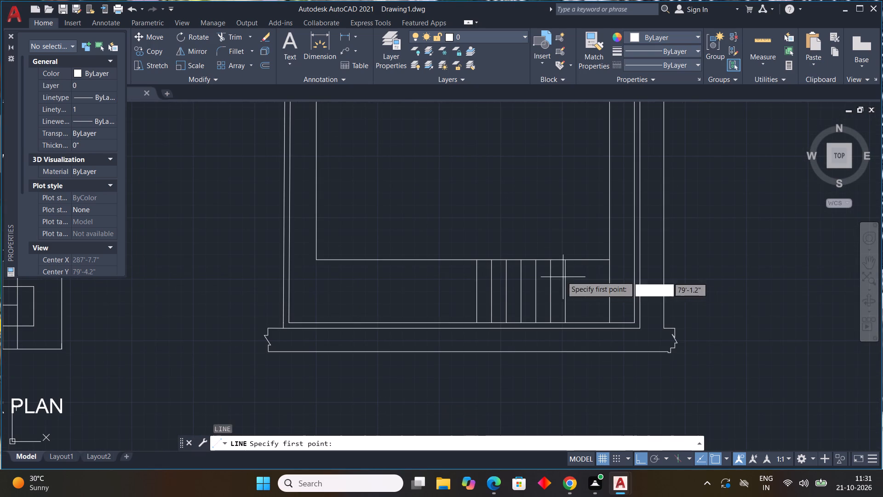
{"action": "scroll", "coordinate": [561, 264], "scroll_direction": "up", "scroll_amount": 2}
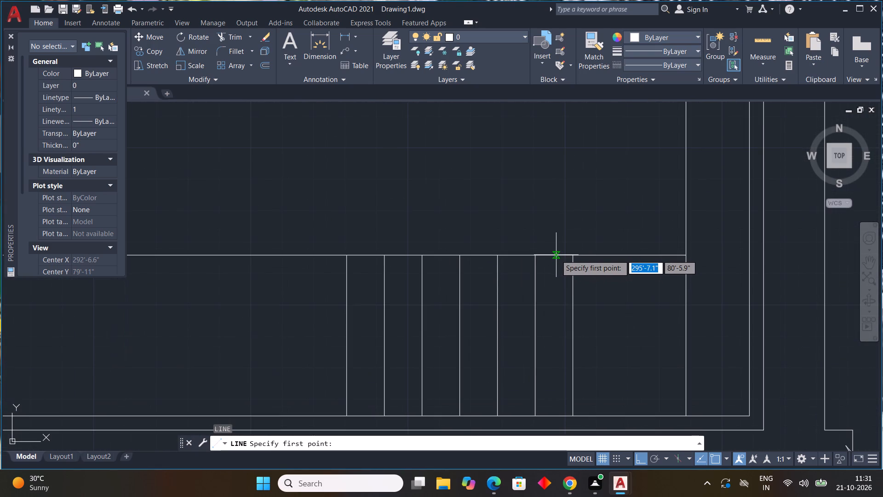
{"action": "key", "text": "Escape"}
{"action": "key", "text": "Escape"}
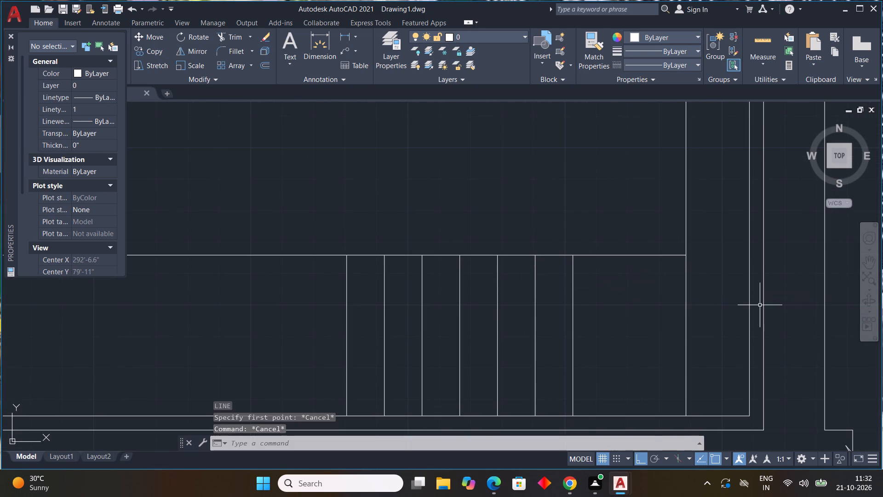
Offset each tread line except the westernmost 0.5' to the west, adding an intermediate line in every 1' tread space.
{"action": "type", "text": "OFF"}
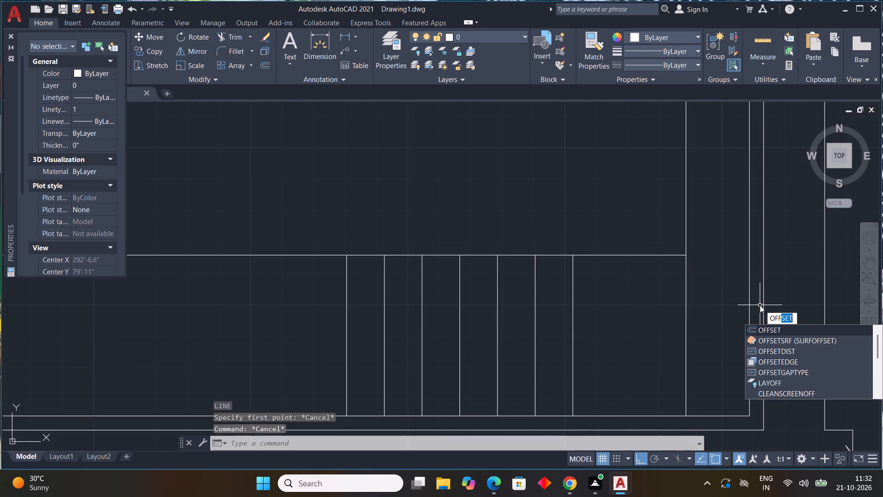
{"action": "key", "text": "space"}
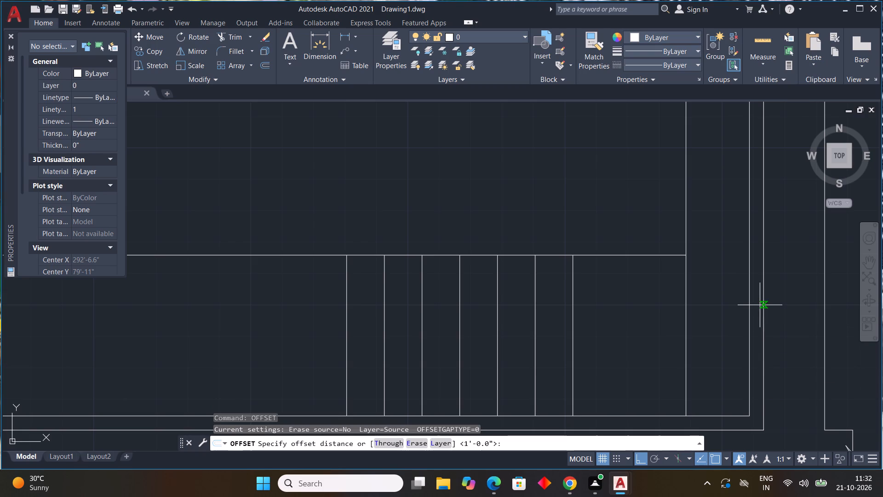
{"action": "type", "text": "0.5\""}
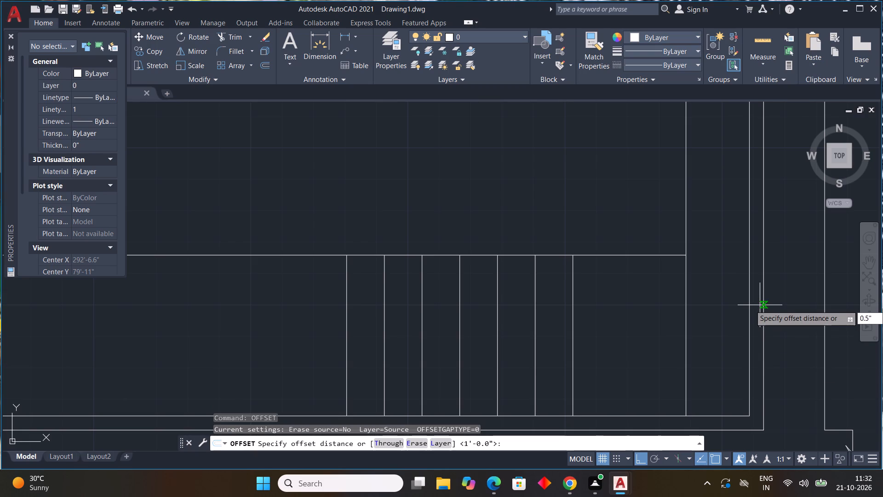
{"action": "key", "text": "BackSpace"}
{"action": "key", "text": "apostrophe"}
{"action": "key", "text": "Return"}
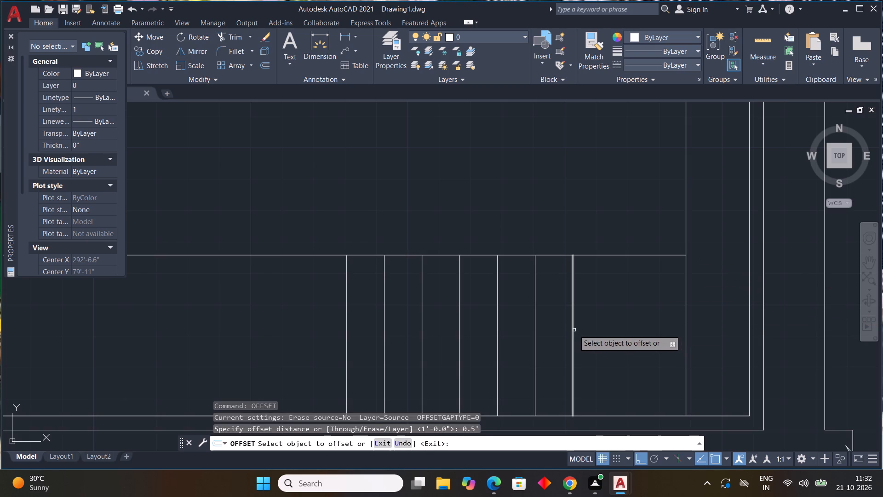
{"action": "left_click_drag", "start_coordinate": [574, 330], "coordinate": [559, 325]}
{"action": "left_click", "coordinate": [556, 324]}
{"action": "double_click", "coordinate": [535, 330]}
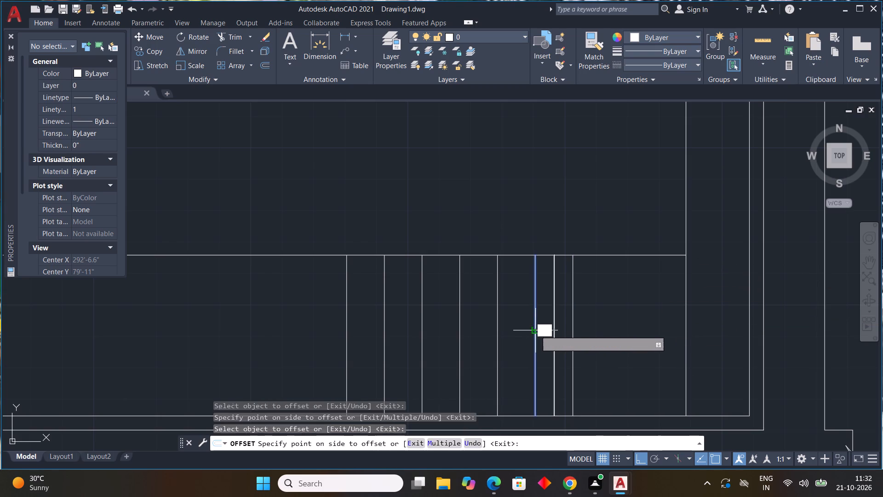
{"action": "left_click_drag", "start_coordinate": [534, 334], "coordinate": [526, 332]}
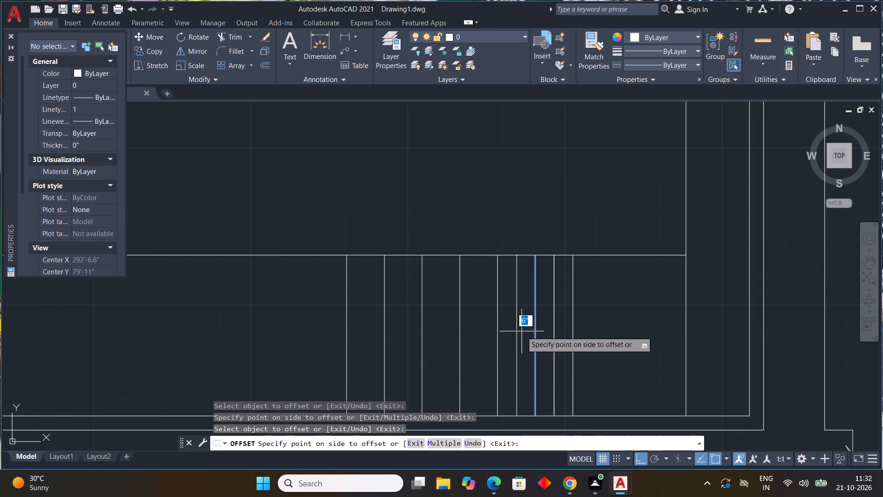
{"action": "left_click", "coordinate": [522, 331]}
{"action": "left_click", "coordinate": [496, 331]}
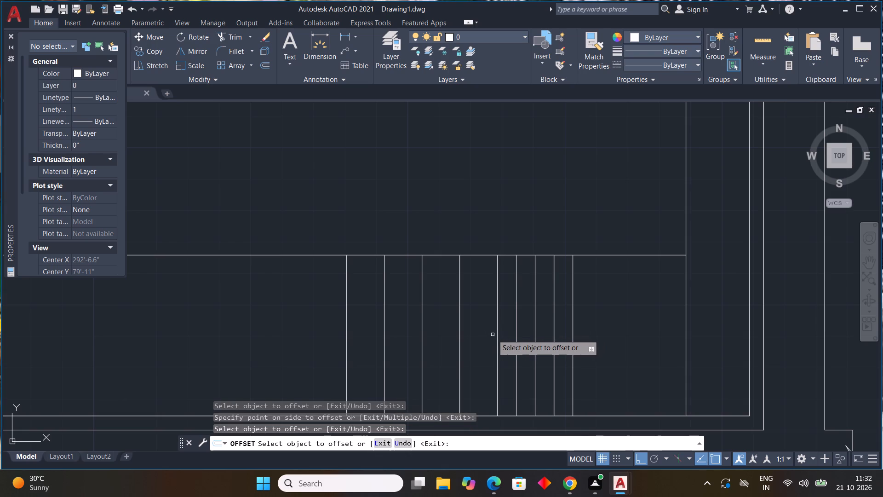
{"action": "left_click", "coordinate": [496, 333]}
{"action": "left_click_drag", "start_coordinate": [497, 331], "coordinate": [490, 331]}
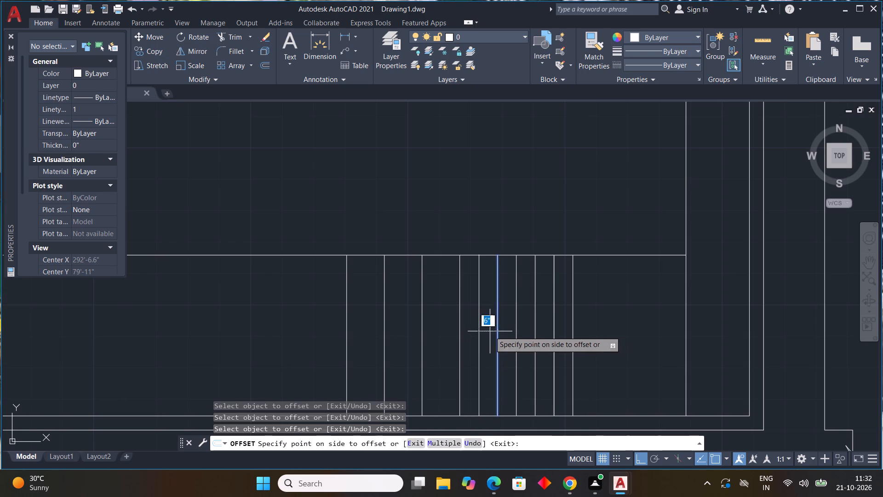
{"action": "left_click", "coordinate": [486, 331]}
{"action": "left_click_drag", "start_coordinate": [460, 330], "coordinate": [453, 328]}
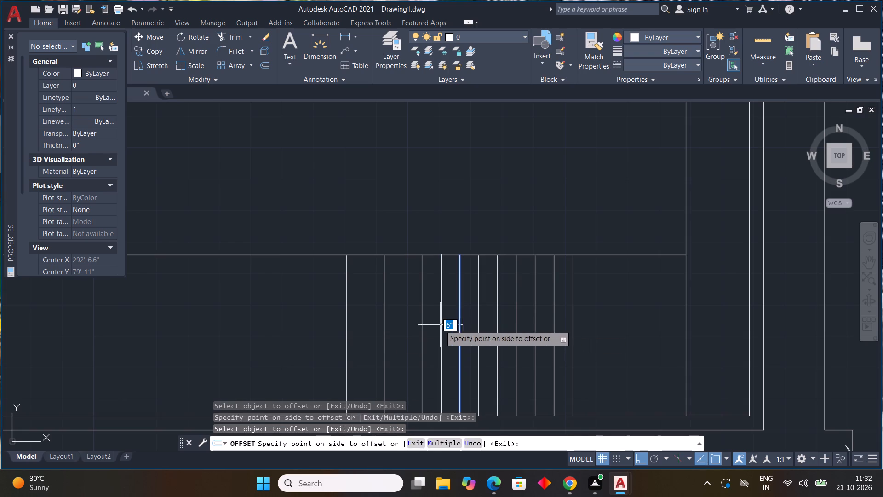
{"action": "left_click", "coordinate": [439, 325]}
{"action": "left_click_drag", "start_coordinate": [421, 324], "coordinate": [405, 325]}
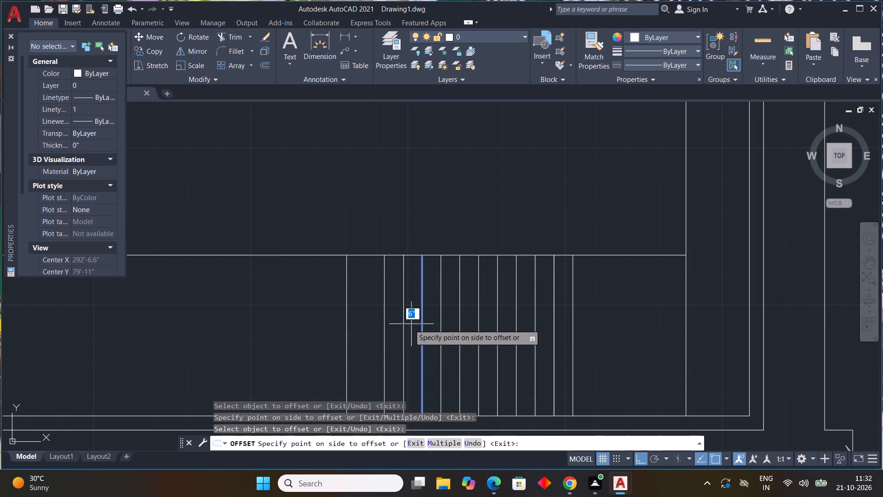
{"action": "left_click_drag", "start_coordinate": [405, 325], "coordinate": [409, 324]}
{"action": "left_click", "coordinate": [399, 325]}
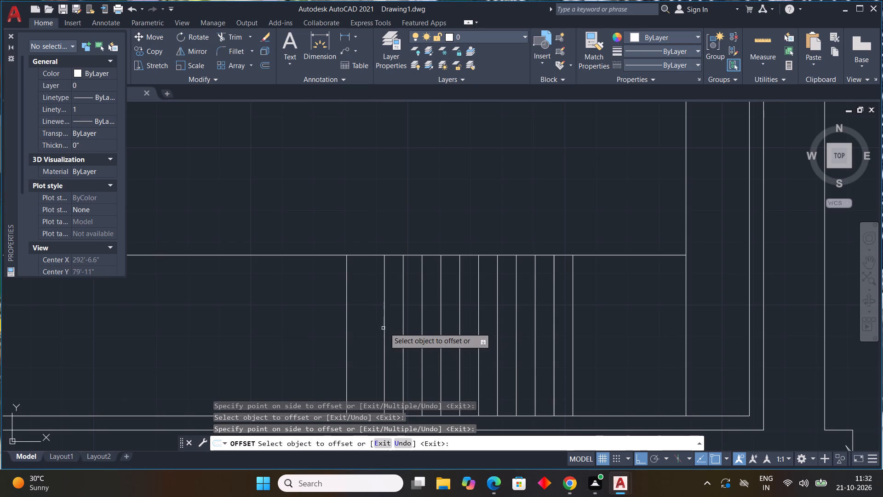
{"action": "left_click_drag", "start_coordinate": [384, 327], "coordinate": [343, 328]}
{"action": "left_click", "coordinate": [333, 328]}
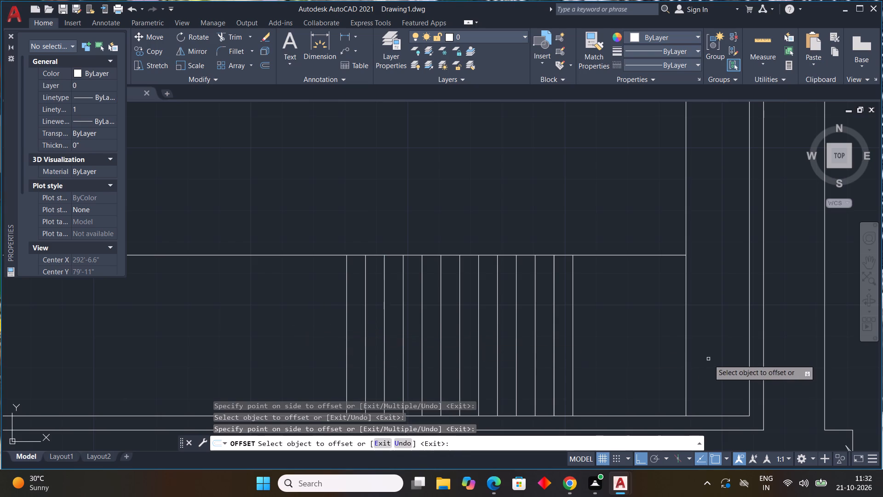
{"action": "key", "text": "Escape"}
{"action": "key", "text": "Escape"}
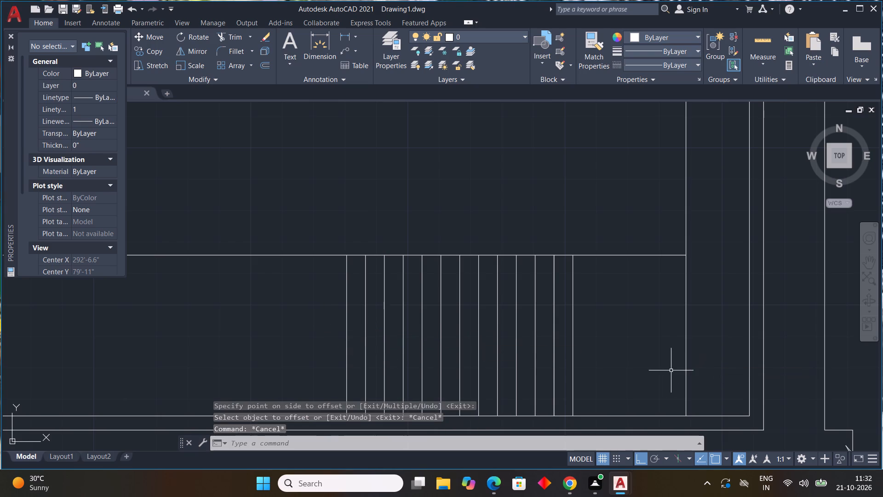
Draw a 6' horizontal line across the stair from the easternmost tread line's midpoint to the westernmost tread line's midpoint.
{"action": "type", "text": "L"}
{"action": "key", "text": "space"}
{"action": "left_click_drag", "start_coordinate": [573, 337], "coordinate": [551, 333]}
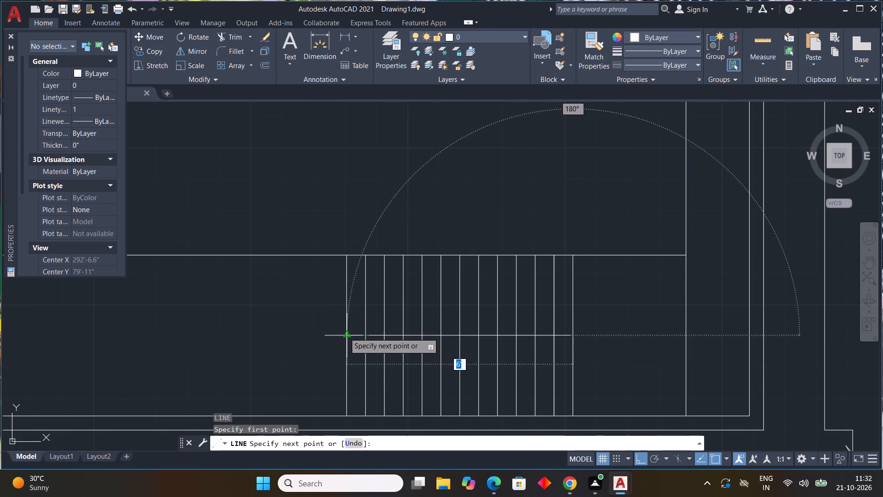
{"action": "left_click", "coordinate": [344, 333]}
{"action": "key", "text": "Escape"}
Draw the stair direction line from the lower flight's west end east past the treads, up about 2'-2", and back west to mid-flight.
{"action": "key", "text": "l"}
{"action": "key", "text": "space"}
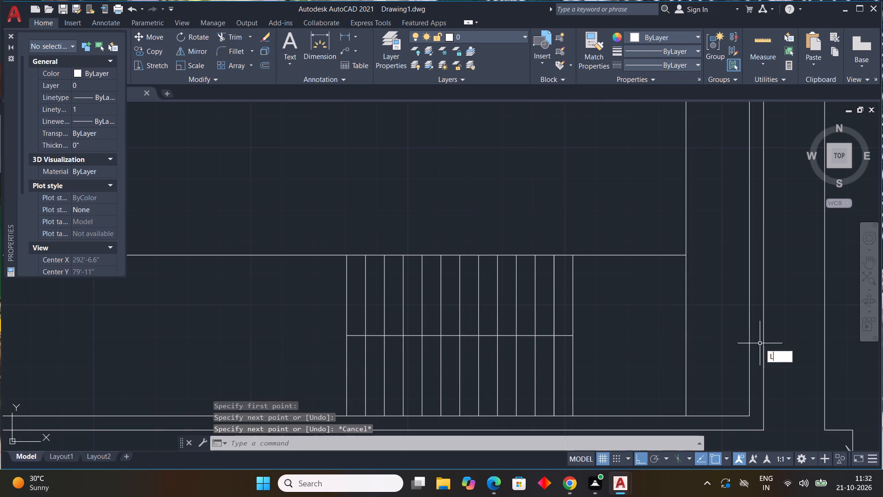
{"action": "left_click", "coordinate": [346, 371]}
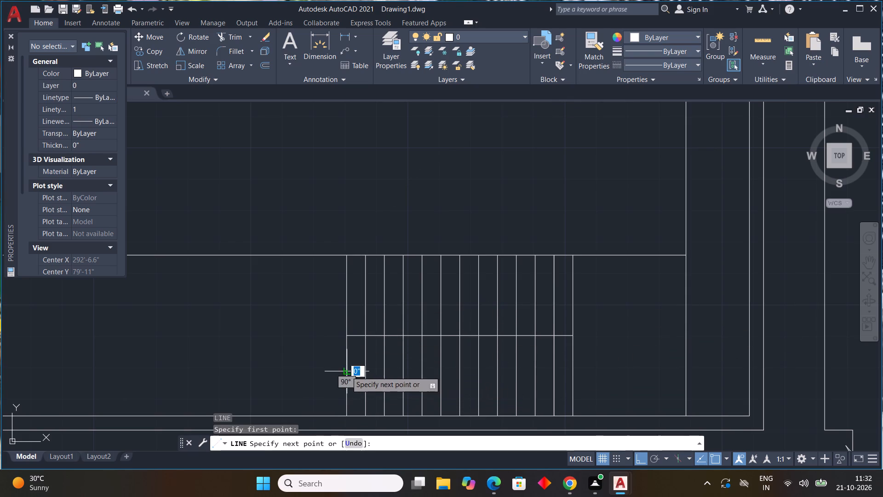
{"action": "left_click", "coordinate": [596, 374]}
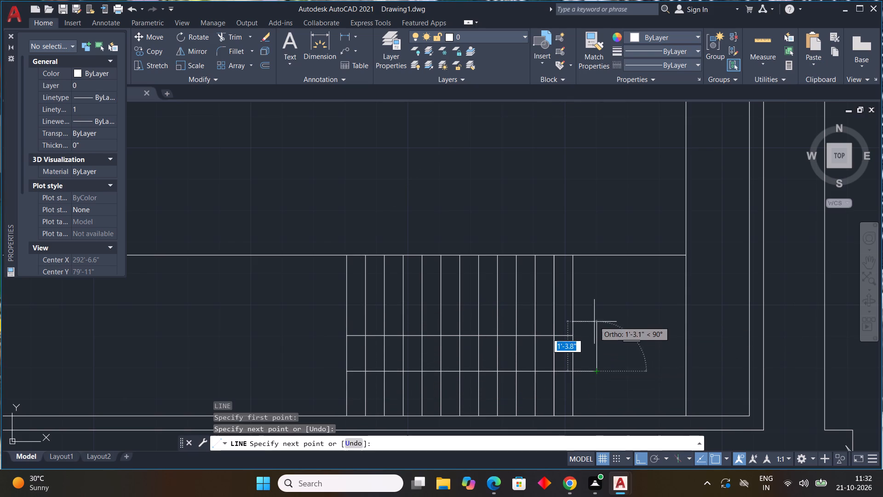
{"action": "left_click", "coordinate": [594, 287]}
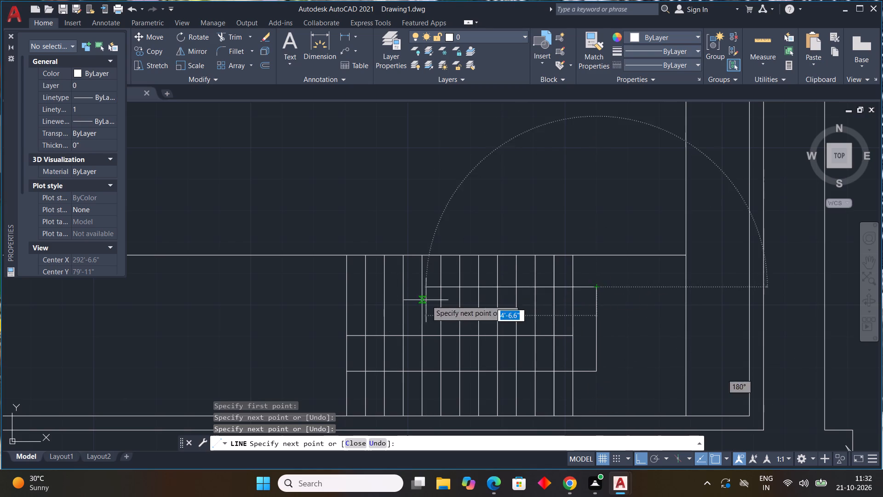
{"action": "scroll", "coordinate": [467, 291], "scroll_direction": "up", "scroll_amount": 4}
{"action": "scroll", "coordinate": [490, 293], "scroll_direction": "down", "scroll_amount": 3}
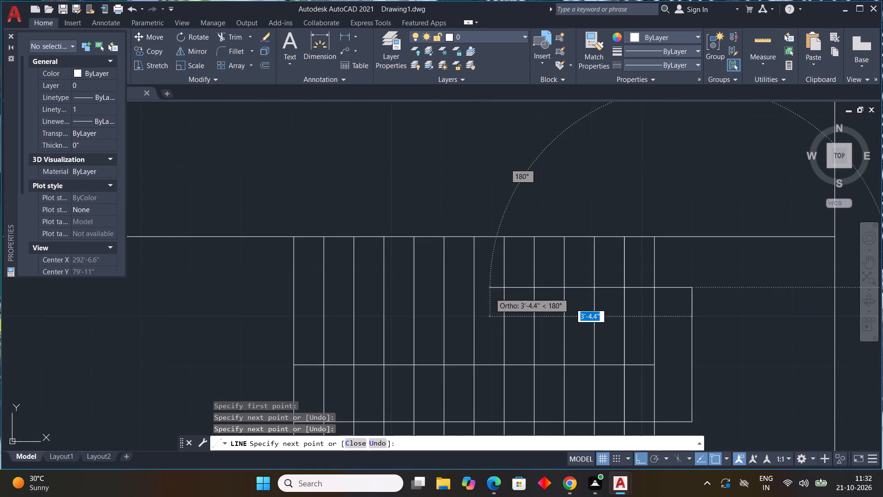
{"action": "left_click", "coordinate": [472, 286]}
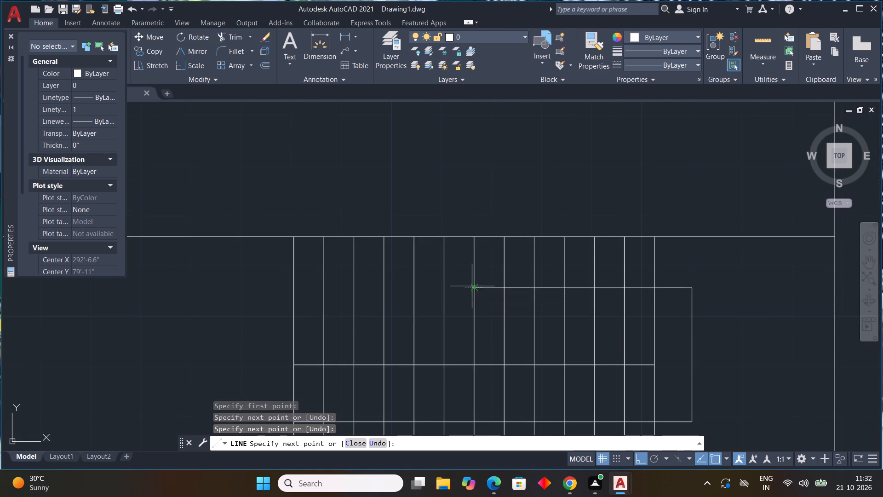
With Ortho off, draw two short diagonal strokes, each about 5" long, forming an arrowhead at the direction line's upper west end.
{"action": "key", "text": "F8"}
{"action": "left_click", "coordinate": [493, 269]}
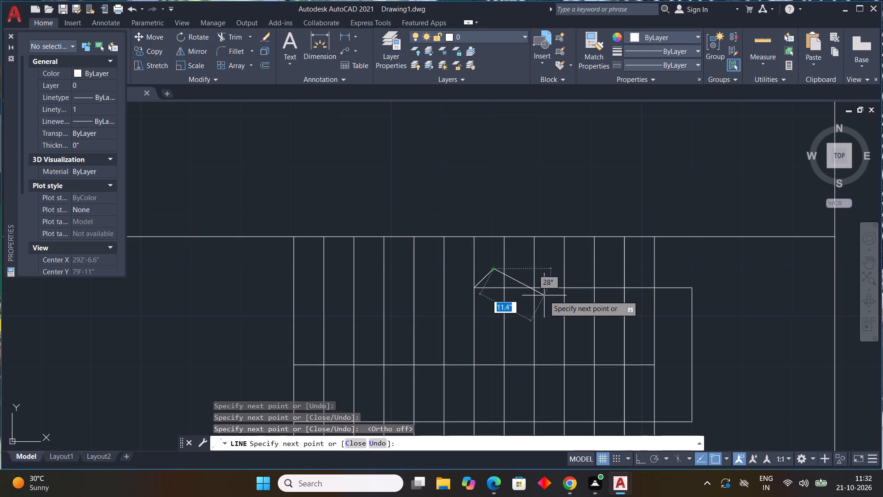
{"action": "key", "text": "Escape"}
{"action": "key", "text": "space"}
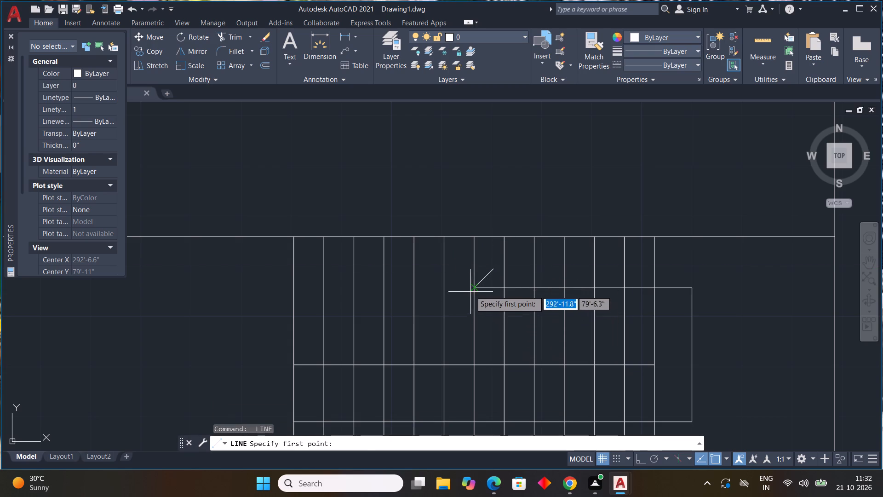
{"action": "left_click", "coordinate": [474, 286]}
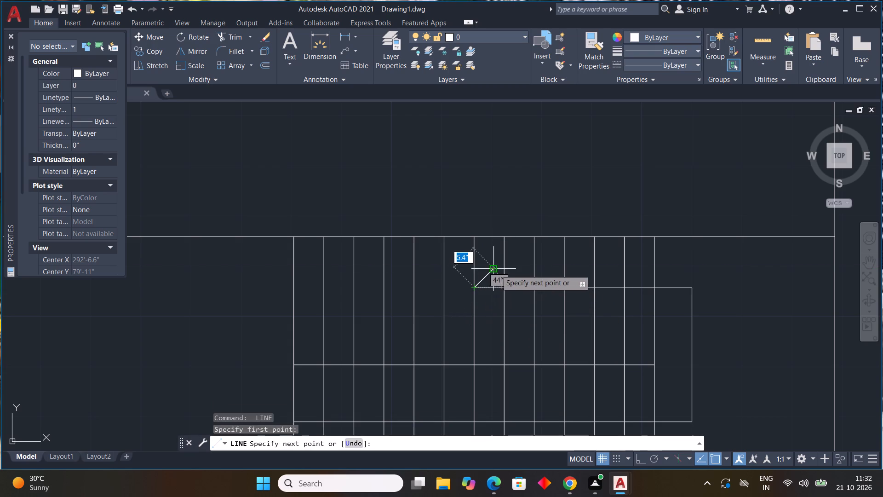
{"action": "left_click", "coordinate": [493, 310]}
{"action": "key", "text": "Escape"}
{"action": "scroll", "coordinate": [624, 329], "scroll_direction": "down", "scroll_amount": 1}
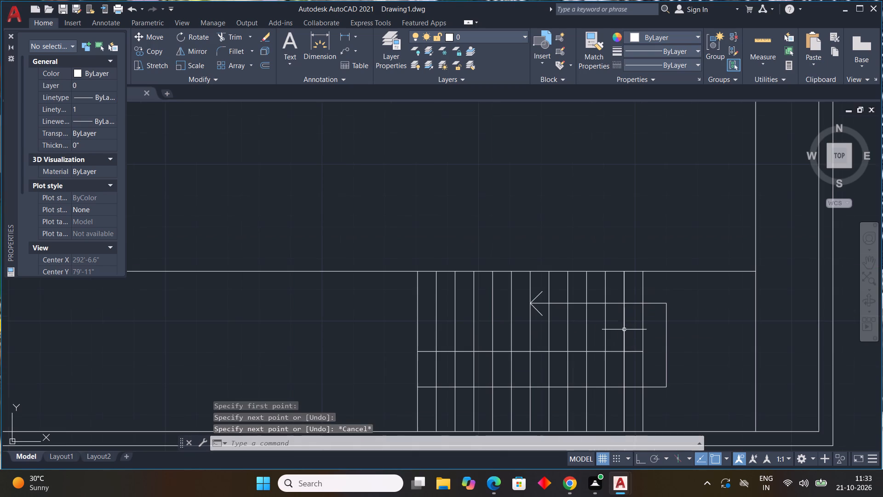
Trim the six westernmost tread lines above the stair's horizontal dividing line, west of the arrowhead.
{"action": "type", "text": "TR"}
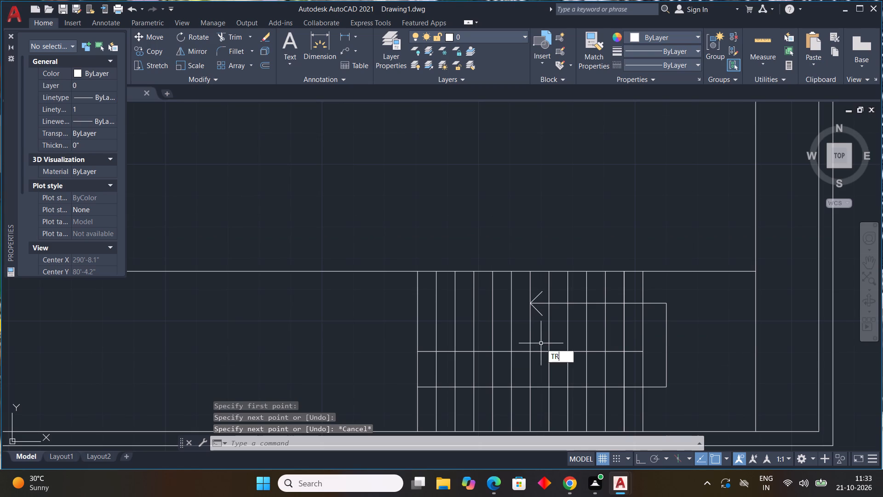
{"action": "key", "text": "space"}
{"action": "left_click_drag", "start_coordinate": [398, 316], "coordinate": [515, 310]}
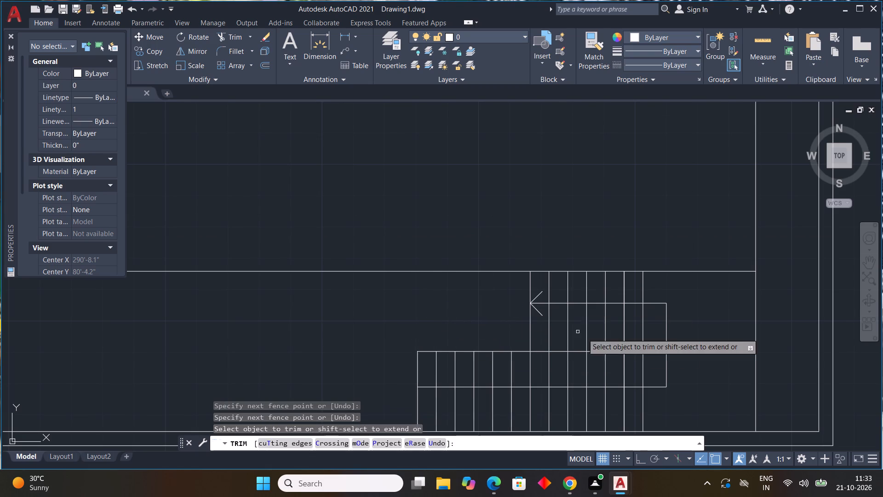
{"action": "scroll", "coordinate": [610, 341], "scroll_direction": "down", "scroll_amount": 3}
{"action": "key", "text": "Escape"}
{"action": "key", "text": "Escape"}
{"action": "key", "text": "Escape"}
{"action": "key", "text": "Escape"}
{"action": "key", "text": "Escape"}
{"action": "key", "text": "Escape"}
{"action": "key", "text": "Escape"}
{"action": "key", "text": "Escape"}
{"action": "key", "text": "Escape"}
{"action": "key", "text": "Escape"}
{"action": "key", "text": "Escape"}
{"action": "key", "text": "Escape"}
{"action": "key", "text": "Escape"}
{"action": "key", "text": "Escape"}
{"action": "key", "text": "Escape"}
{"action": "key", "text": "Escape"}
{"action": "key", "text": "Escape"}
{"action": "key", "text": "Escape"}
{"action": "key", "text": "Escape"}
{"action": "key", "text": "Escape"}
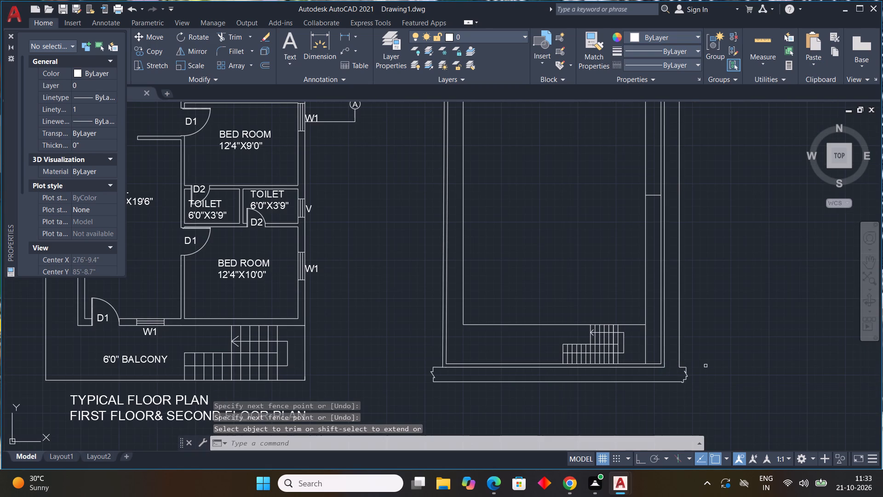
Draw two closely spaced vertical lines across the third plan's south wall thickness near its west corner, marking the gate's west end.
{"action": "middle_click_drag", "start_coordinate": [520, 358], "coordinate": [690, 289]}
{"action": "type", "text": "L"}
{"action": "key", "text": "space"}
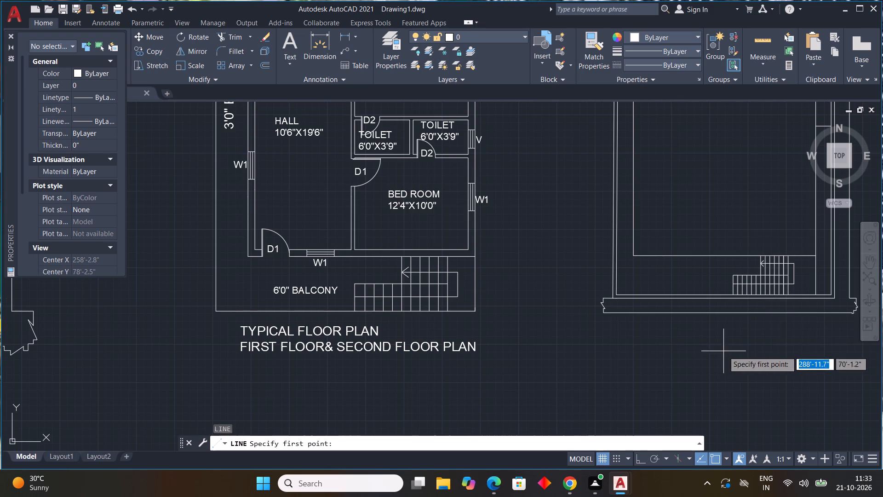
{"action": "scroll", "coordinate": [723, 351], "scroll_direction": "up", "scroll_amount": 1}
{"action": "middle_click_drag", "start_coordinate": [722, 351], "coordinate": [616, 330]}
{"action": "scroll", "coordinate": [485, 243], "scroll_direction": "up", "scroll_amount": 3}
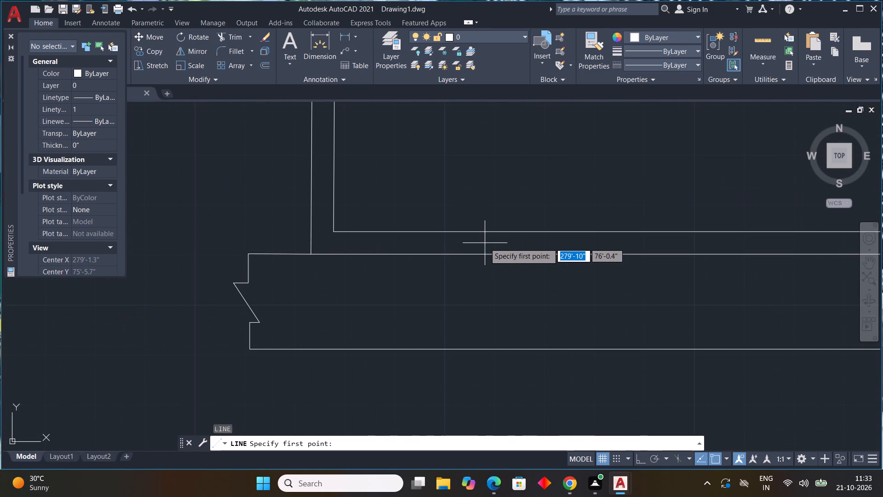
{"action": "left_click", "coordinate": [428, 231]}
{"action": "left_click", "coordinate": [428, 254]}
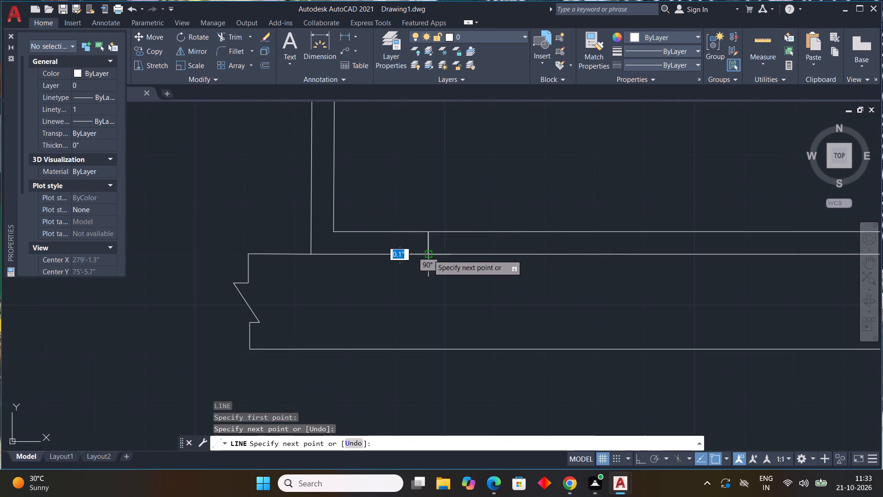
{"action": "key", "text": "Escape"}
{"action": "key", "text": "space"}
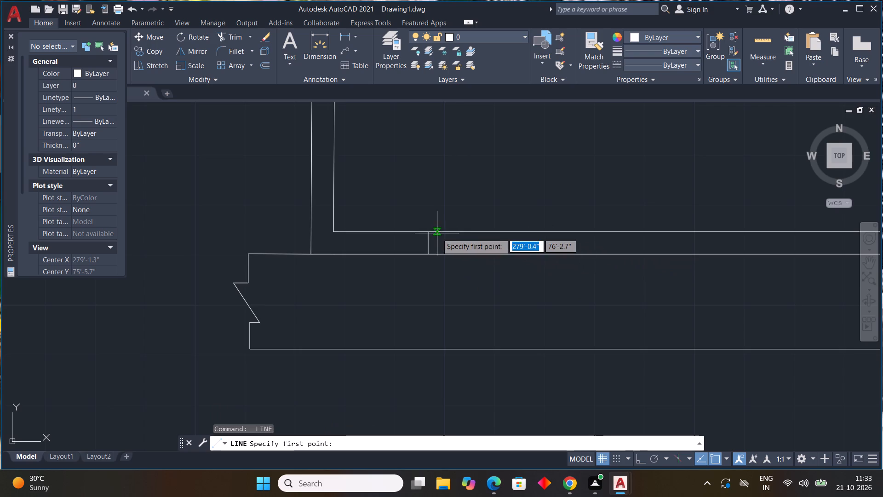
{"action": "scroll", "coordinate": [437, 233], "scroll_direction": "up", "scroll_amount": 3}
{"action": "left_click", "coordinate": [409, 229]}
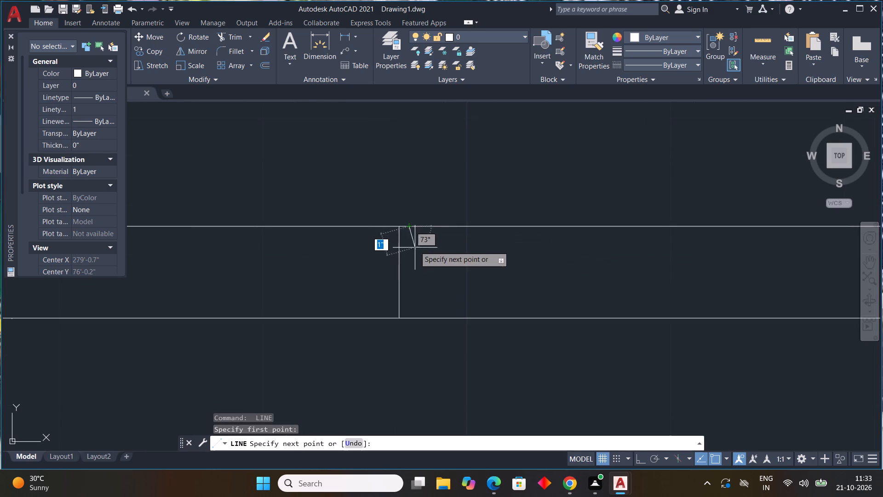
{"action": "left_click", "coordinate": [410, 318]}
{"action": "key", "text": "Escape"}
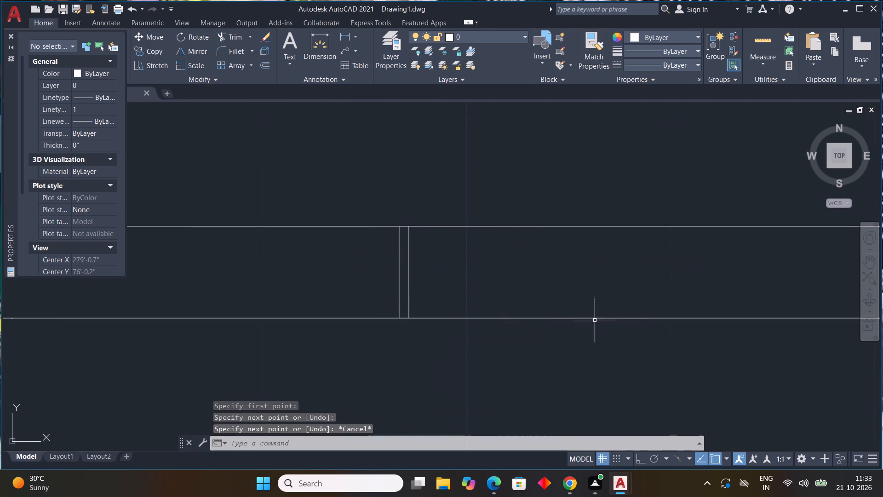
Draw two closely spaced vertical lines across the south wall thickness just west of the staircase, marking the gate's east end.
{"action": "key", "text": "space"}
{"action": "scroll", "coordinate": [602, 323], "scroll_direction": "down", "scroll_amount": 4}
{"action": "middle_click_drag", "start_coordinate": [696, 356], "coordinate": [474, 348]}
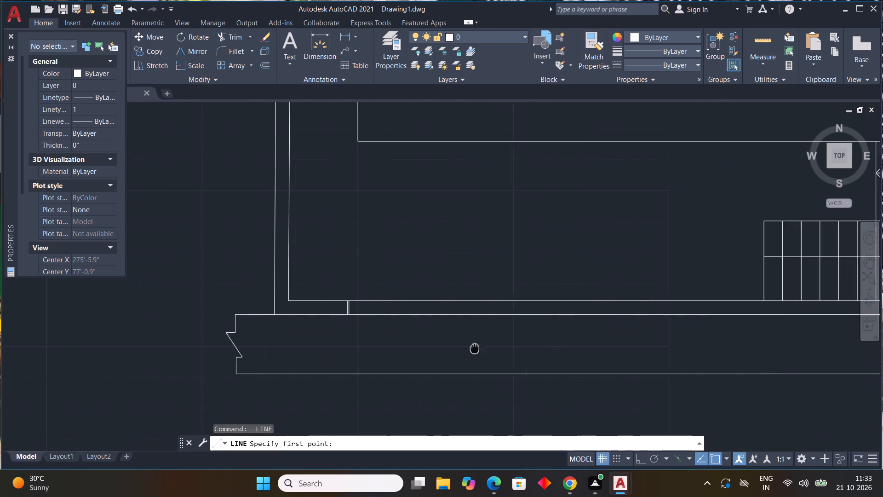
{"action": "middle_click_drag", "start_coordinate": [474, 348], "coordinate": [362, 340]}
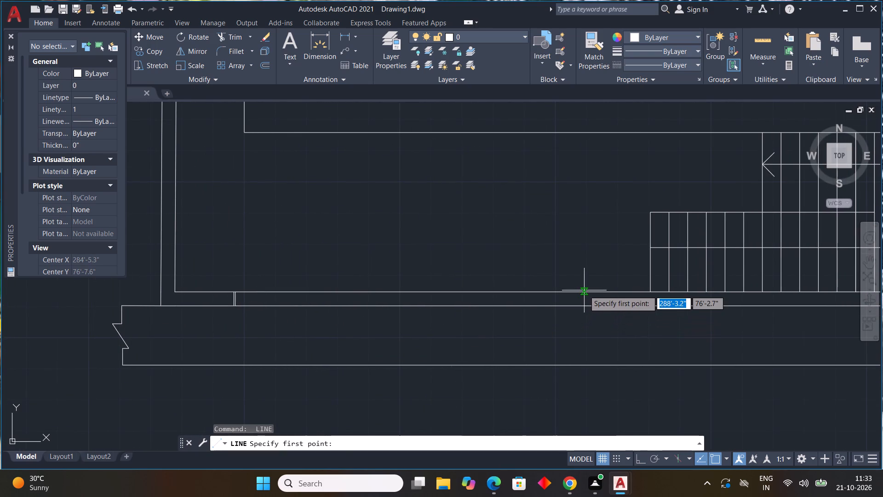
{"action": "left_click", "coordinate": [584, 290]}
{"action": "left_click", "coordinate": [581, 306]}
{"action": "key", "text": "Escape"}
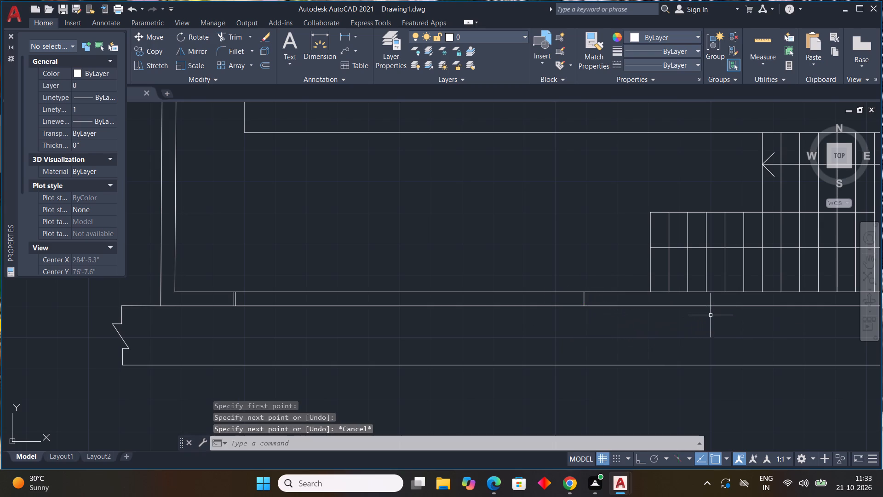
{"action": "key", "text": "space"}
{"action": "scroll", "coordinate": [594, 282], "scroll_direction": "up", "scroll_amount": 3}
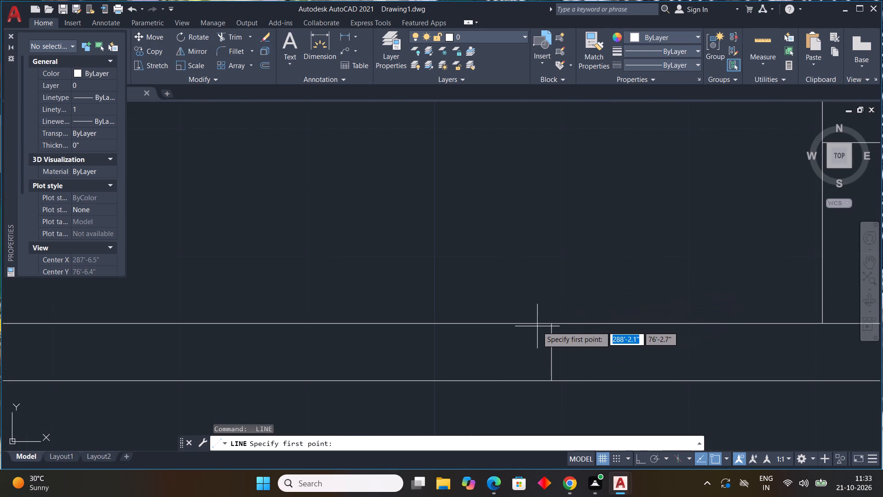
{"action": "left_click", "coordinate": [545, 324]}
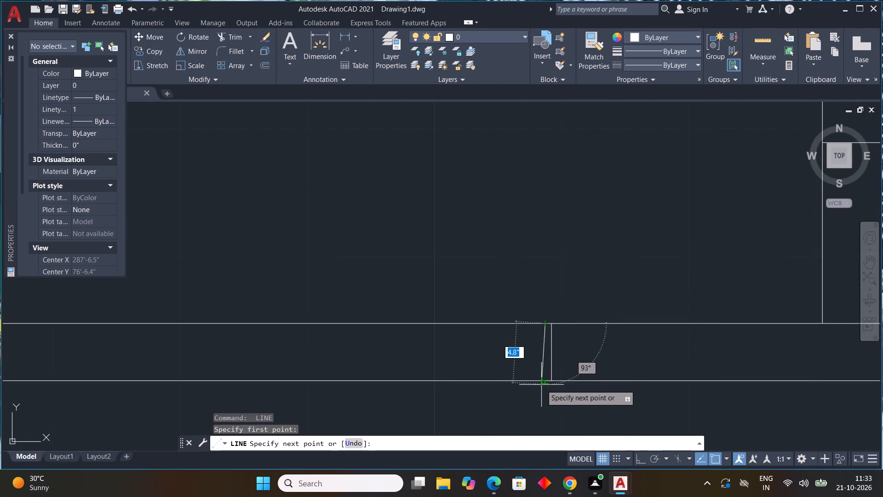
{"action": "left_click", "coordinate": [545, 380]}
{"action": "key", "text": "Escape"}
Copy the GATE label from the ground floor plan onto the third plan's south wall, between the two gate end marks.
{"action": "scroll", "coordinate": [714, 363], "scroll_direction": "down", "scroll_amount": 6}
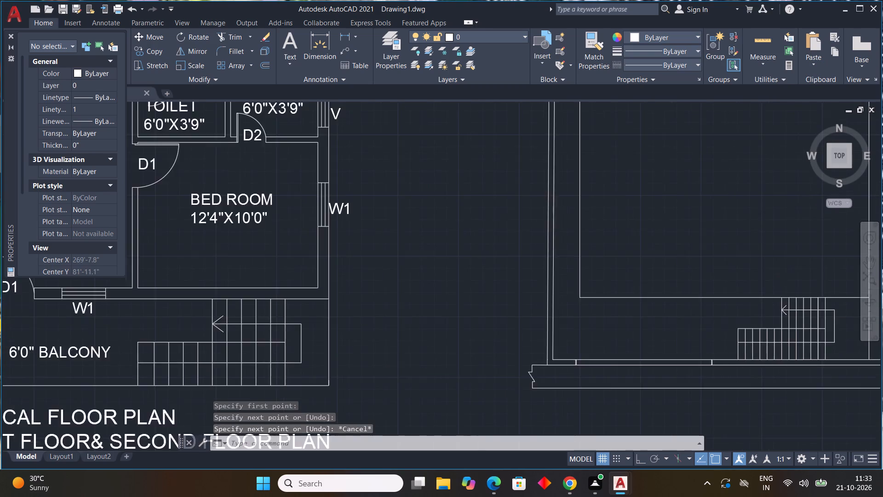
{"action": "middle_click_drag", "start_coordinate": [417, 364], "coordinate": [789, 351]}
{"action": "scroll", "coordinate": [759, 330], "scroll_direction": "down", "scroll_amount": 4}
{"action": "scroll", "coordinate": [721, 345], "scroll_direction": "up", "scroll_amount": 2}
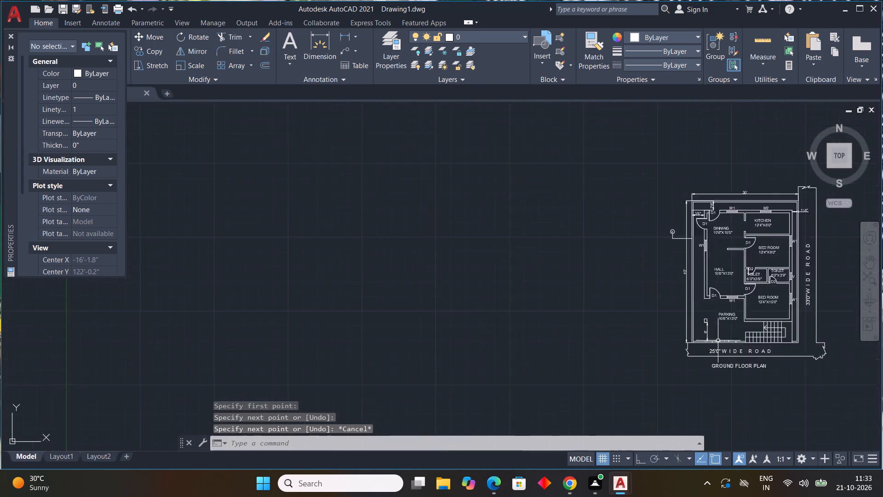
{"action": "scroll", "coordinate": [718, 341], "scroll_direction": "up", "scroll_amount": 6}
{"action": "left_click", "coordinate": [532, 348]}
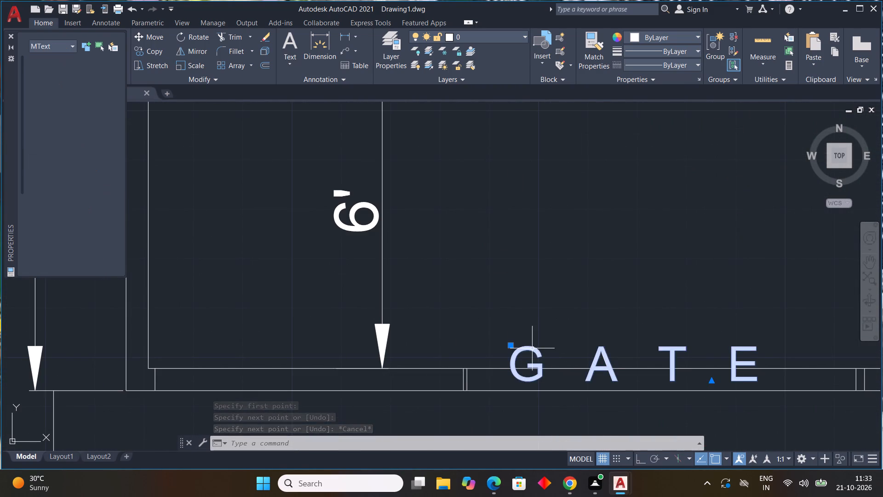
{"action": "type", "text": "CO"}
{"action": "key", "text": "space"}
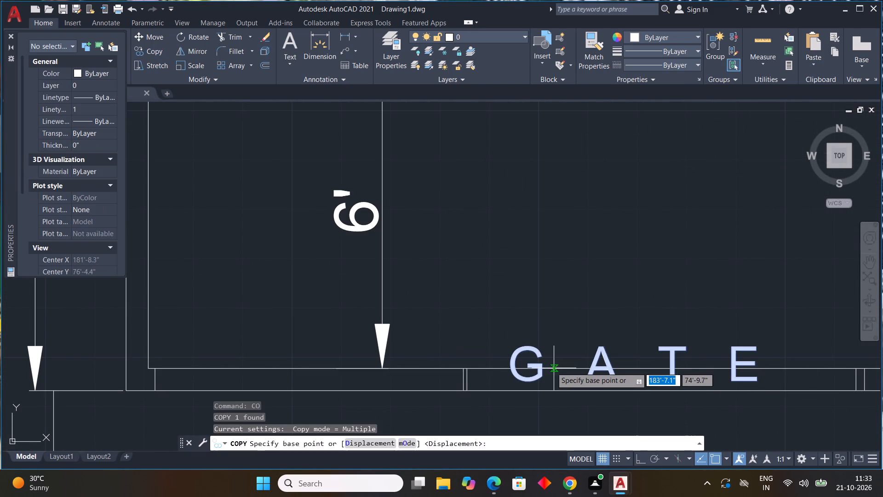
{"action": "left_click", "coordinate": [522, 377]}
{"action": "scroll", "coordinate": [663, 383], "scroll_direction": "down", "scroll_amount": 1}
{"action": "middle_click_drag", "start_coordinate": [661, 383], "coordinate": [278, 290]}
{"action": "scroll", "coordinate": [476, 332], "scroll_direction": "down", "scroll_amount": 4}
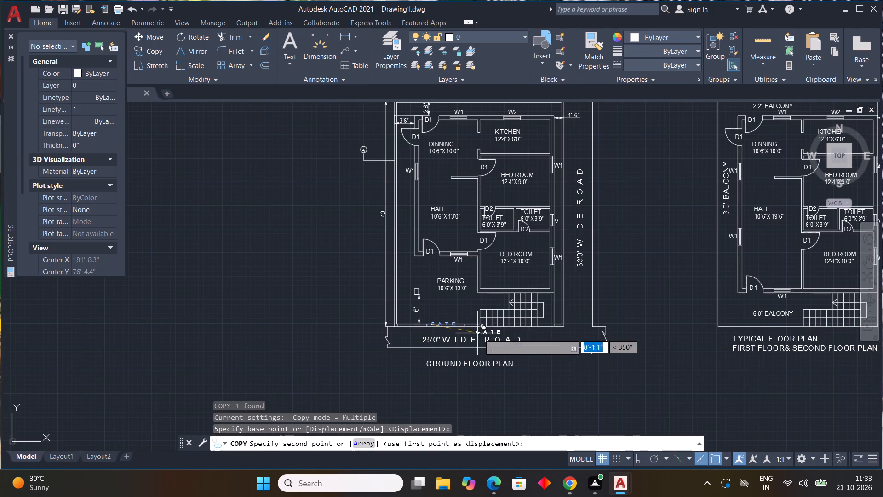
{"action": "middle_click_drag", "start_coordinate": [710, 352], "coordinate": [255, 352]}
{"action": "scroll", "coordinate": [256, 352], "scroll_direction": "up", "scroll_amount": 1}
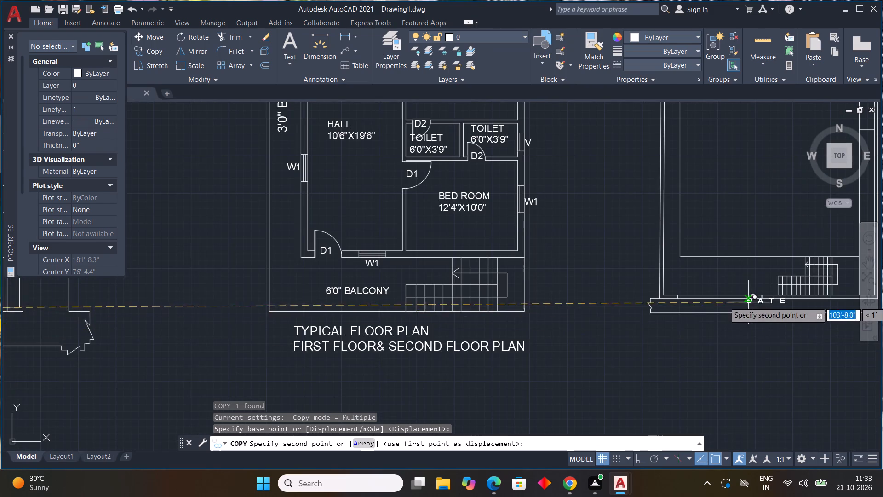
{"action": "scroll", "coordinate": [735, 296], "scroll_direction": "up", "scroll_amount": 3}
{"action": "left_click", "coordinate": [631, 306]}
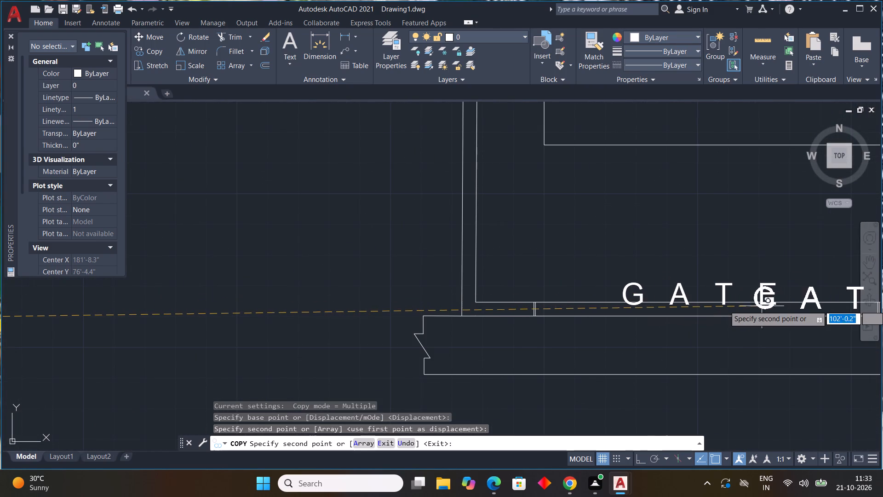
{"action": "key", "text": "grave"}
{"action": "scroll", "coordinate": [718, 318], "scroll_direction": "down", "scroll_amount": 2}
{"action": "middle_click_drag", "start_coordinate": [703, 325], "coordinate": [551, 377]}
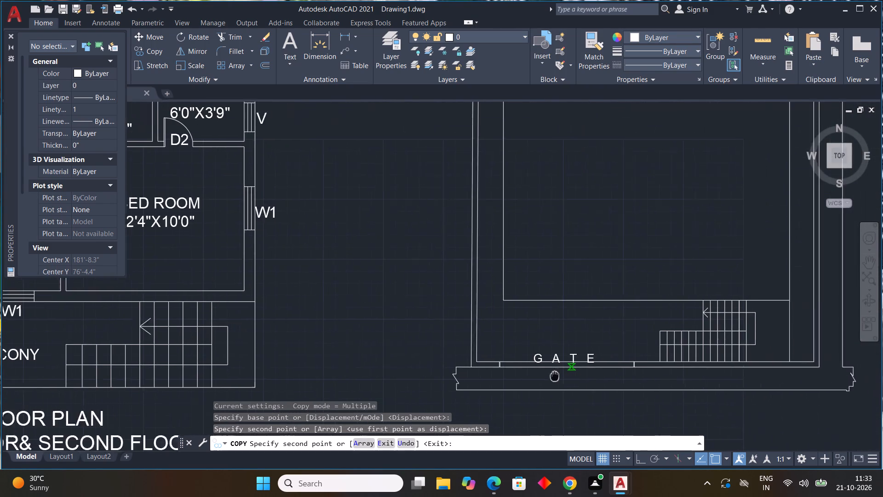
{"action": "middle_click_drag", "start_coordinate": [551, 377], "coordinate": [541, 379]}
{"action": "key", "text": "Escape"}
Copy the typical plan's BED ROOM 12'4"X10'0" label to the middle of the third plan and above its north wall.
{"action": "scroll", "coordinate": [641, 325], "scroll_direction": "down", "scroll_amount": 2}
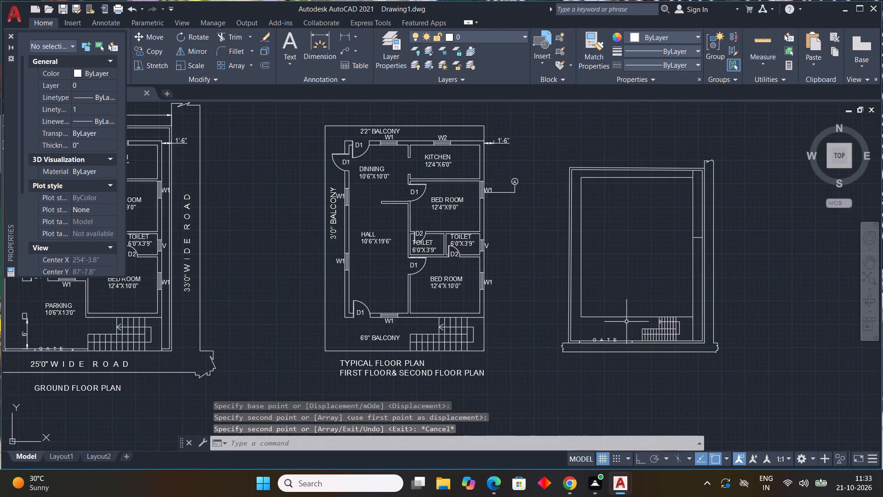
{"action": "middle_click_drag", "start_coordinate": [623, 319], "coordinate": [589, 313]}
{"action": "scroll", "coordinate": [750, 291], "scroll_direction": "down", "scroll_amount": 1}
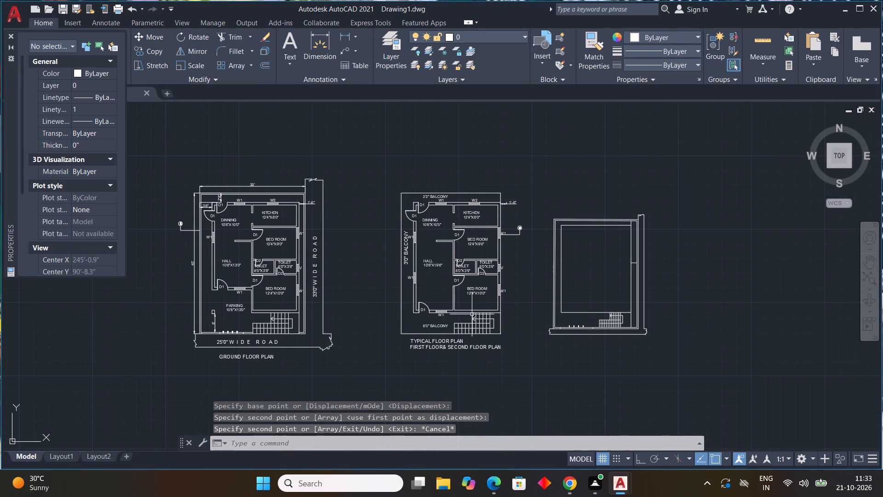
{"action": "left_click", "coordinate": [476, 291]}
{"action": "key", "text": "c"}
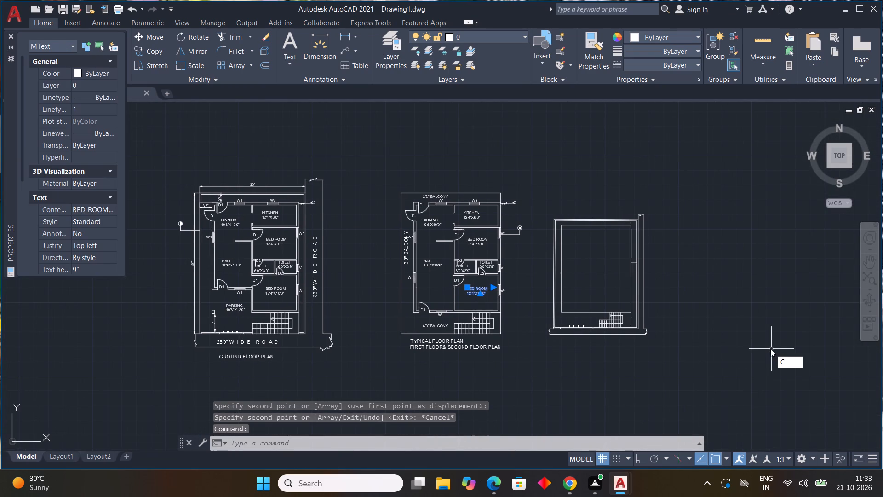
{"action": "type", "text": "O"}
{"action": "key", "text": "space"}
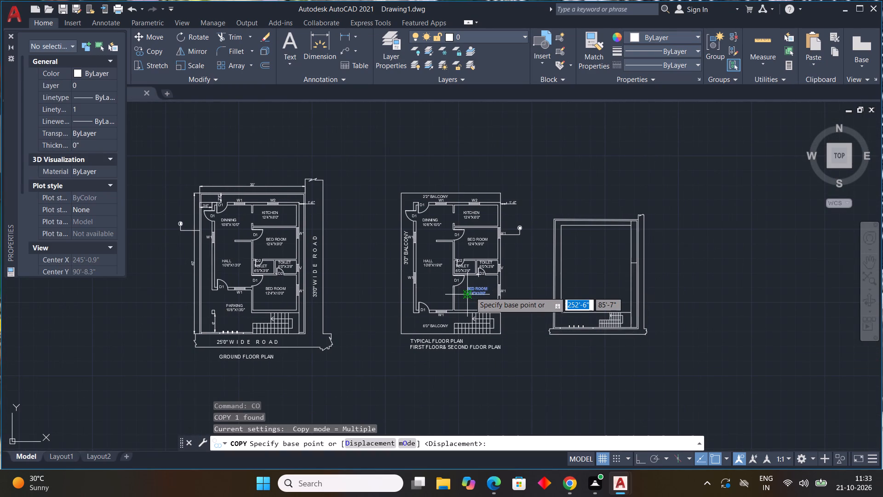
{"action": "left_click", "coordinate": [470, 291]}
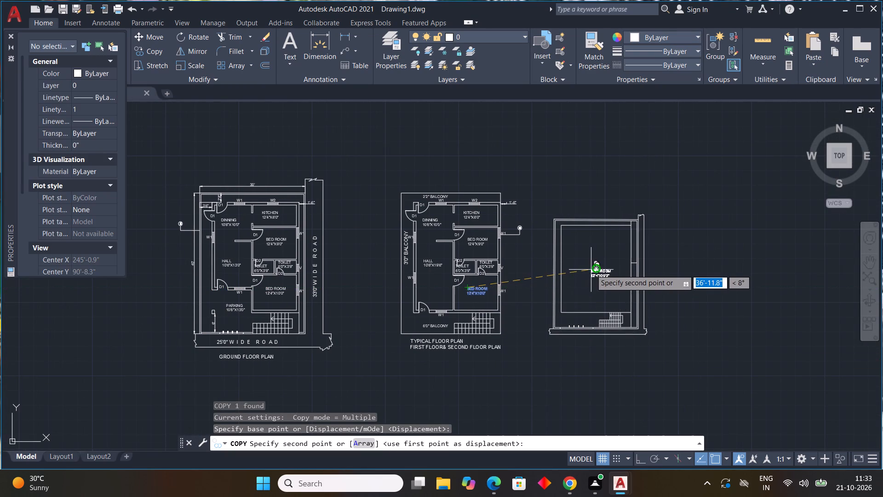
{"action": "left_click", "coordinate": [586, 260]}
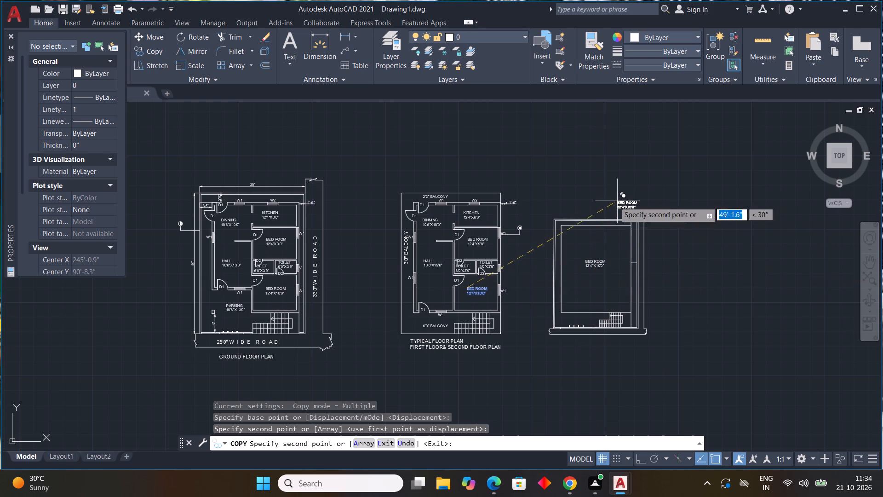
{"action": "scroll", "coordinate": [592, 199], "scroll_direction": "up", "scroll_amount": 3}
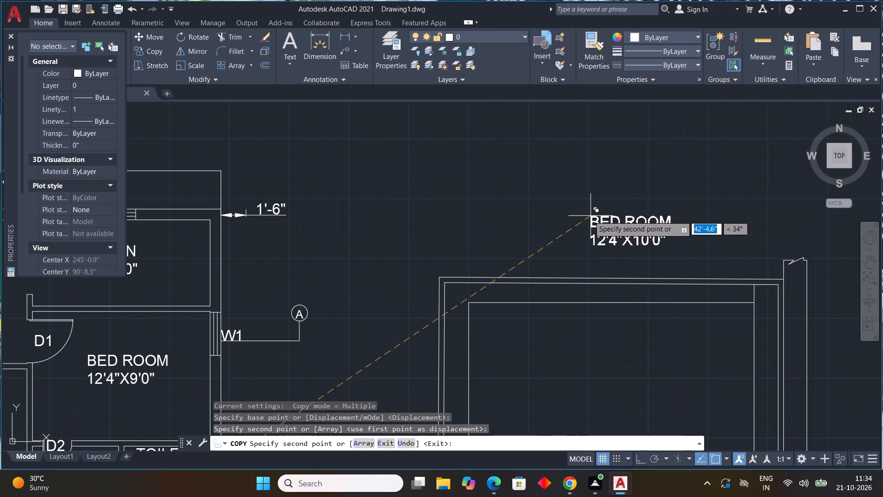
{"action": "left_click", "coordinate": [579, 215]}
{"action": "scroll", "coordinate": [730, 299], "scroll_direction": "down", "scroll_amount": 1}
{"action": "middle_click_drag", "start_coordinate": [730, 299], "coordinate": [779, 217]}
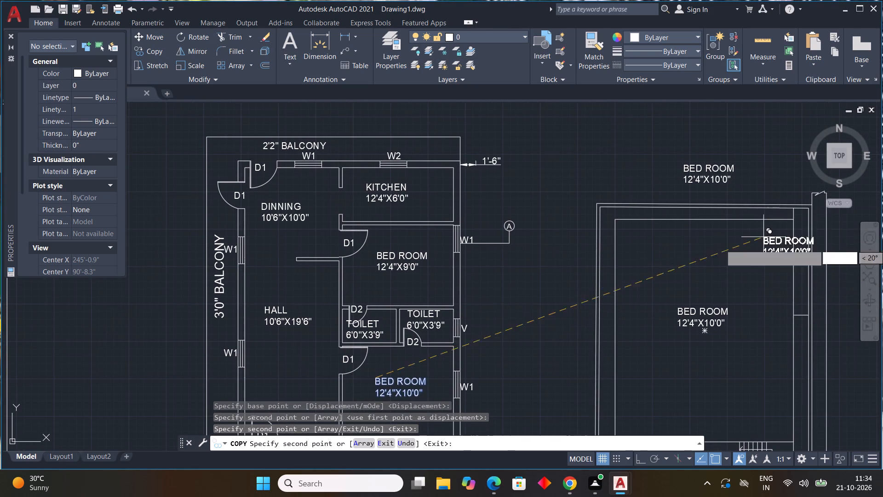
{"action": "middle_click_drag", "start_coordinate": [661, 317], "coordinate": [695, 242]}
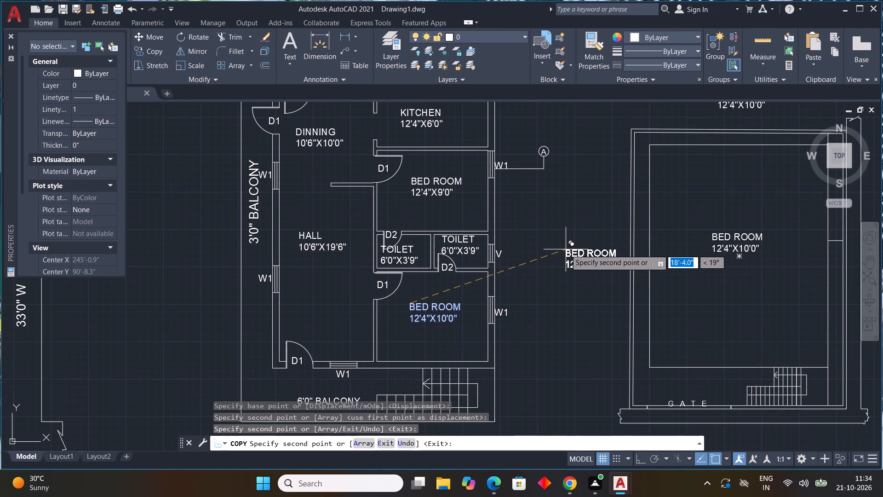
{"action": "key", "text": "Escape"}
Replace the BED ROOM label in the middle of the third plan with two lines, "PRO- FF,SF" and "EXI - GF".
{"action": "scroll", "coordinate": [696, 268], "scroll_direction": "down", "scroll_amount": 2}
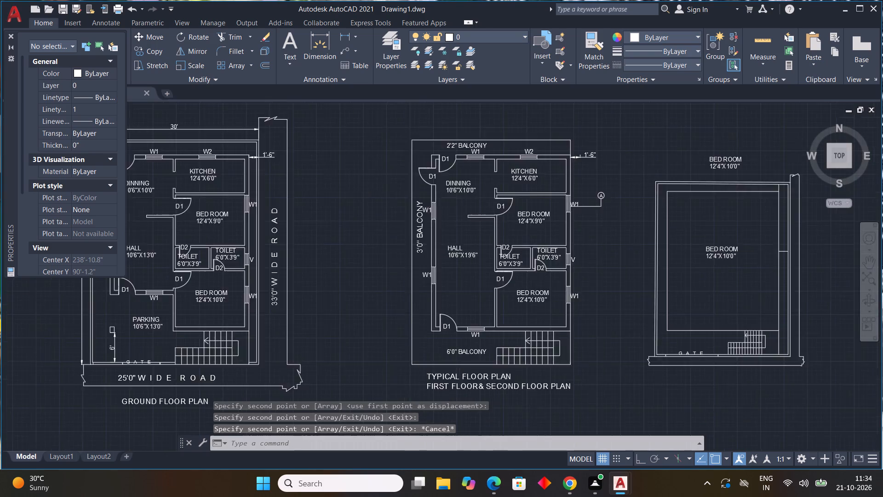
{"action": "double_click", "coordinate": [714, 258]}
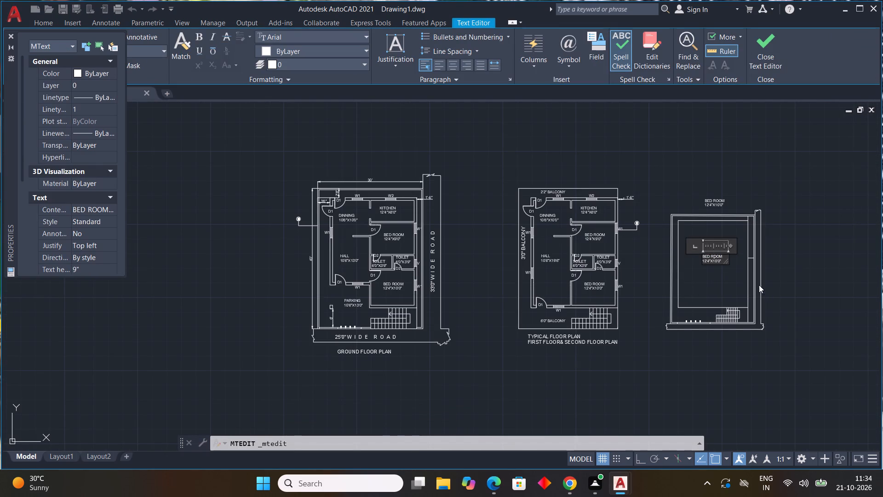
{"action": "scroll", "coordinate": [706, 260], "scroll_direction": "up", "scroll_amount": 3}
{"action": "middle_click_drag", "start_coordinate": [757, 263], "coordinate": [691, 278]}
{"action": "left_click", "coordinate": [696, 277]}
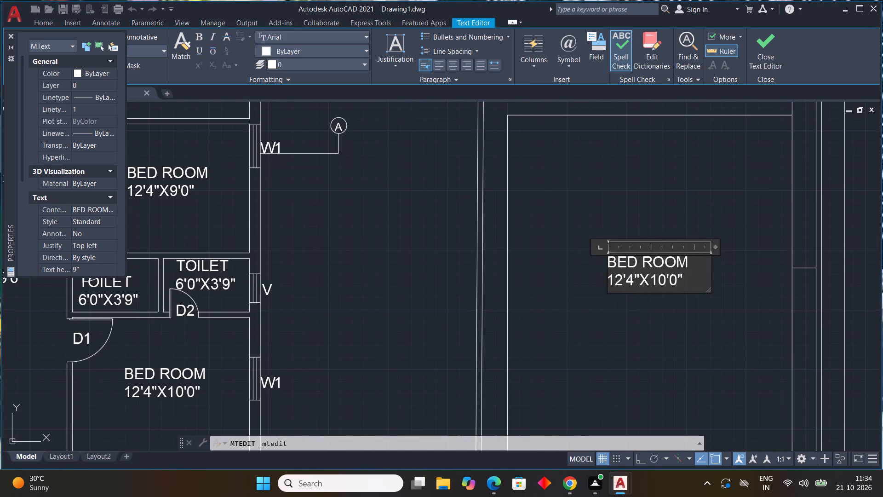
{"action": "key", "text": "BackSpace"}
{"action": "key", "text": "BackSpace"}
{"action": "key", "text": "BackSpace"}
{"action": "key", "text": "BackSpace"}
{"action": "key", "text": "BackSpace"}
{"action": "key", "text": "BackSpace"}
{"action": "key", "text": "BackSpace"}
{"action": "key", "text": "BackSpace"}
{"action": "key", "text": "BackSpace"}
{"action": "key", "text": "BackSpace"}
{"action": "key", "text": "BackSpace"}
{"action": "key", "text": "BackSpace"}
{"action": "key", "text": "BackSpace"}
{"action": "key", "text": "BackSpace"}
{"action": "key", "text": "BackSpace"}
{"action": "key", "text": "BackSpace"}
{"action": "key", "text": "BackSpace"}
{"action": "key", "text": "BackSpace"}
{"action": "key", "text": "BackSpace"}
{"action": "key", "text": "BackSpace"}
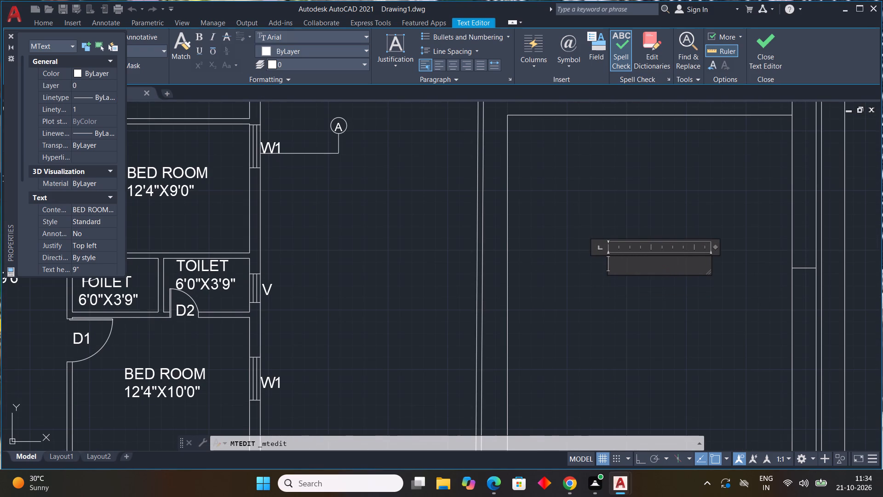
{"action": "type", "text": "PRO"}
{"action": "type", "text": "-"}
{"action": "key", "text": "space"}
{"action": "type", "text": "FF"}
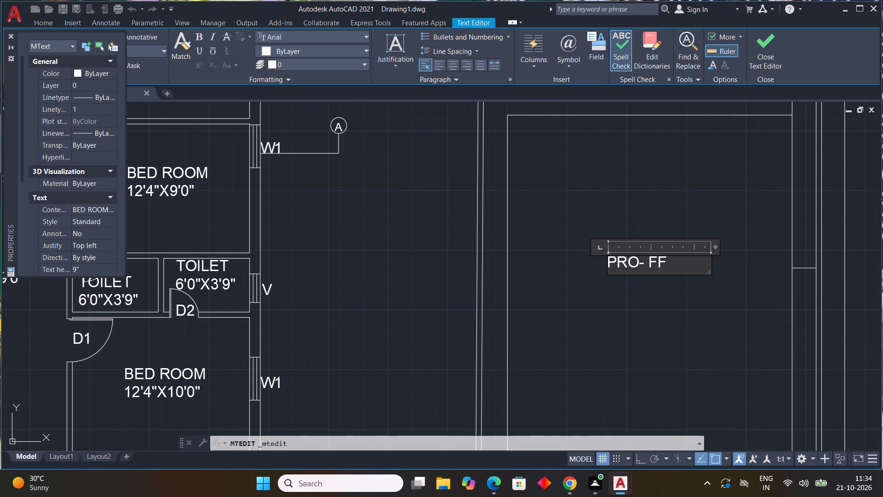
{"action": "key", "text": "comma"}
{"action": "key", "text": "s"}
{"action": "key", "text": "f"}
{"action": "key", "text": "Return"}
{"action": "type", "text": "EXT"}
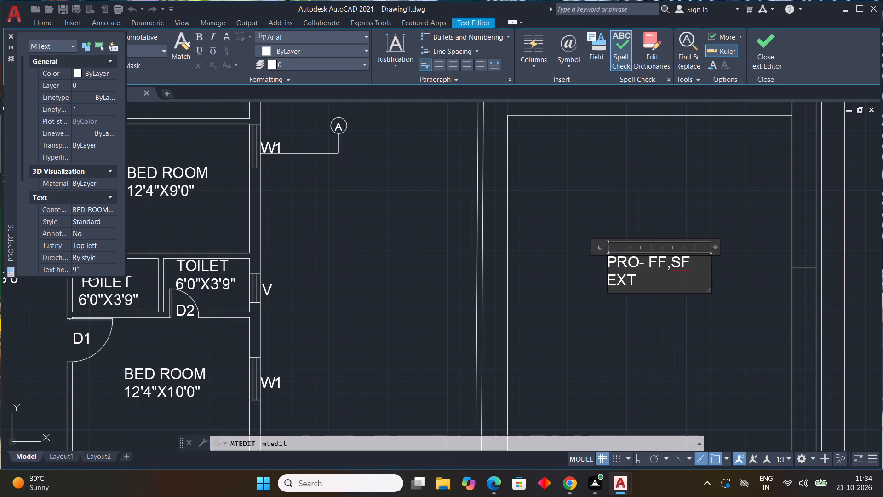
{"action": "key", "text": "BackSpace"}
{"action": "key", "text": "i"}
{"action": "key", "text": "space"}
{"action": "type", "text": "-"}
{"action": "key", "text": "space"}
{"action": "type", "text": "G"}
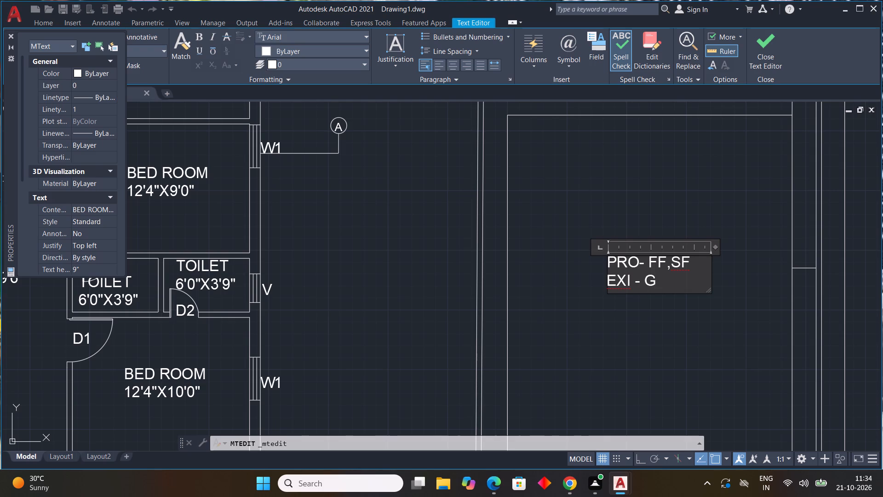
{"action": "key", "text": "f"}
{"action": "left_click", "coordinate": [633, 354]}
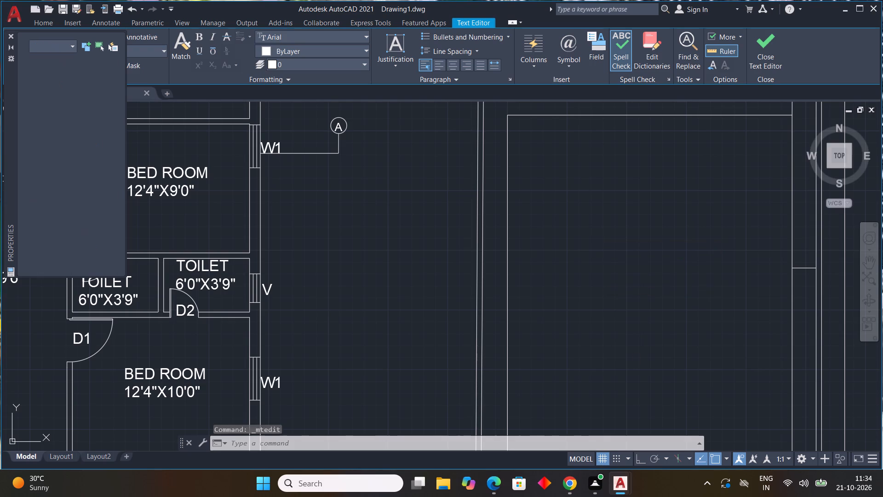
Copy the typical plan's vertical 3'0" BALCONY label into the third plan's west strip, between the compound wall and the inner building outline.
{"action": "scroll", "coordinate": [608, 288], "scroll_direction": "down", "scroll_amount": 4}
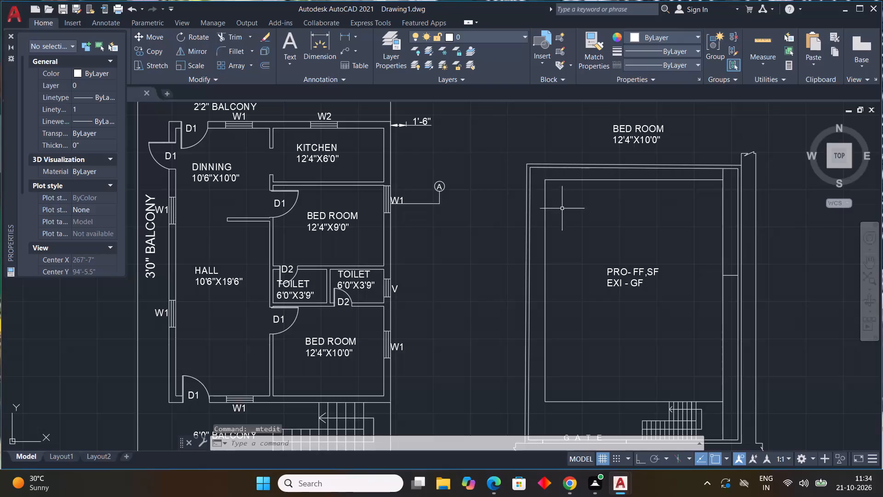
{"action": "scroll", "coordinate": [548, 148], "scroll_direction": "up", "scroll_amount": 1}
{"action": "scroll", "coordinate": [548, 148], "scroll_direction": "down", "scroll_amount": 2}
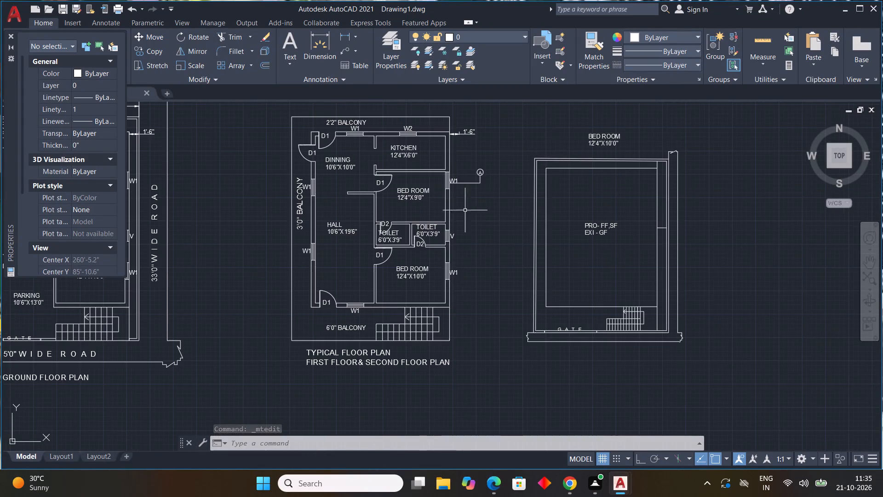
{"action": "scroll", "coordinate": [452, 210], "scroll_direction": "down", "scroll_amount": 1}
{"action": "middle_click_drag", "start_coordinate": [457, 205], "coordinate": [553, 161]}
{"action": "scroll", "coordinate": [460, 168], "scroll_direction": "up", "scroll_amount": 3}
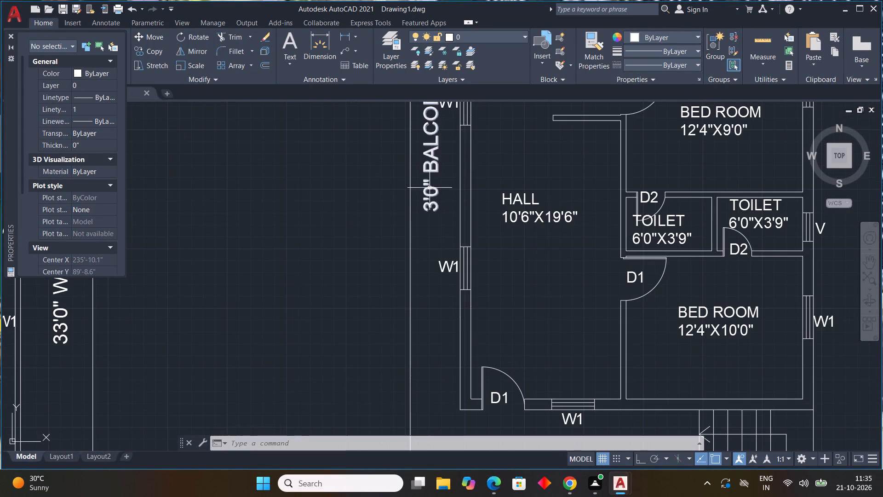
{"action": "left_click", "coordinate": [430, 188]}
{"action": "key", "text": "c"}
{"action": "key", "text": "o"}
{"action": "key", "text": "space"}
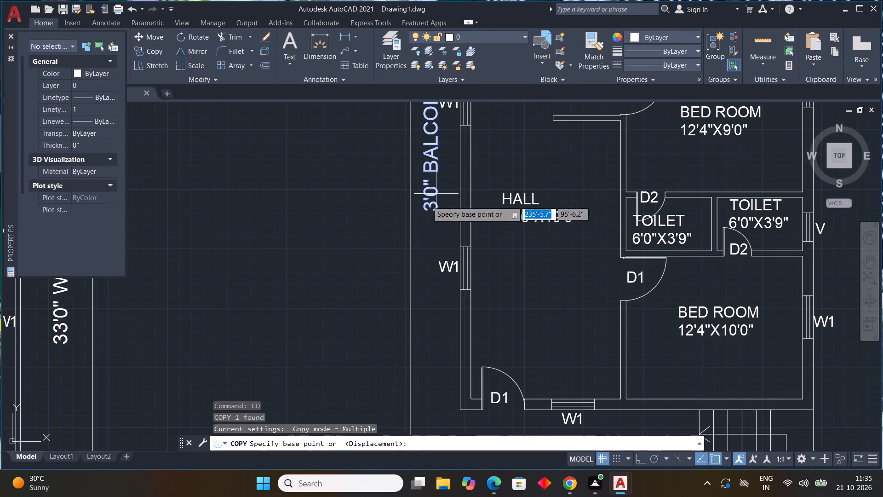
{"action": "left_click", "coordinate": [413, 206]}
{"action": "scroll", "coordinate": [517, 234], "scroll_direction": "down", "scroll_amount": 3}
{"action": "middle_click_drag", "start_coordinate": [517, 234], "coordinate": [427, 253]}
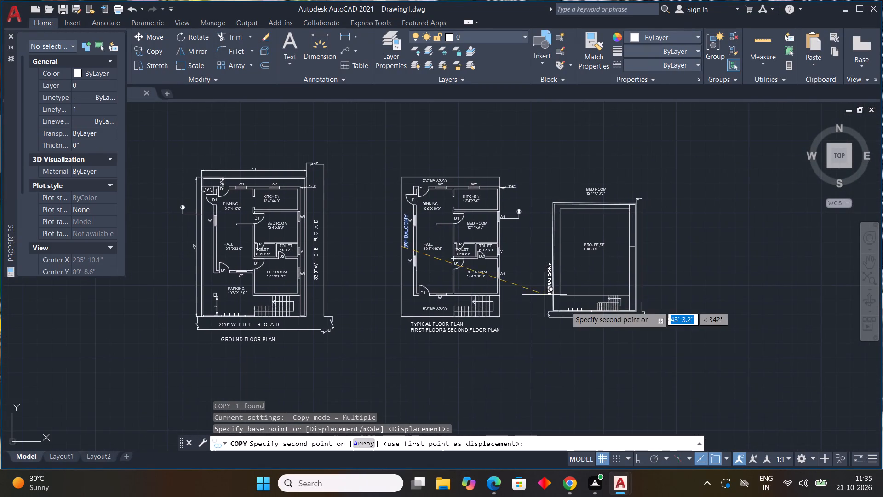
{"action": "scroll", "coordinate": [552, 273], "scroll_direction": "up", "scroll_amount": 5}
{"action": "left_click", "coordinate": [554, 270]}
{"action": "scroll", "coordinate": [650, 320], "scroll_direction": "down", "scroll_amount": 2}
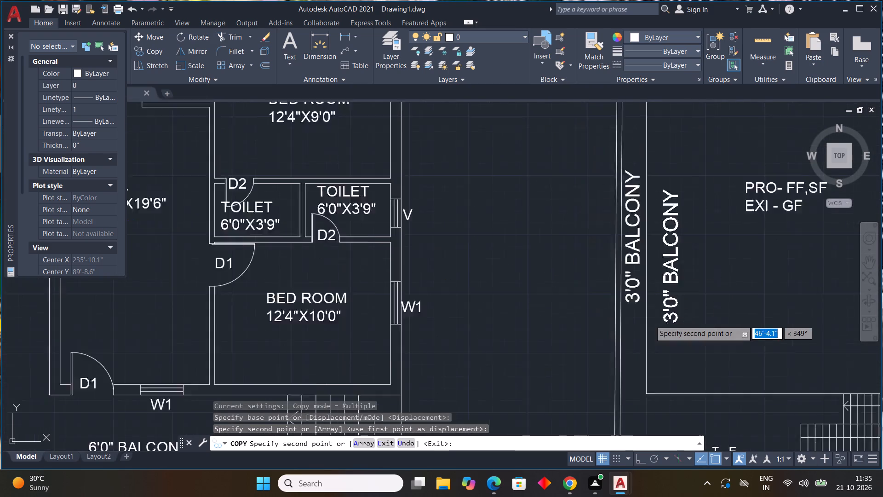
{"action": "scroll", "coordinate": [650, 320], "scroll_direction": "down", "scroll_amount": 1}
{"action": "key", "text": "Escape"}
{"action": "scroll", "coordinate": [710, 331], "scroll_direction": "down", "scroll_amount": 2}
{"action": "middle_click_drag", "start_coordinate": [710, 331], "coordinate": [613, 240]}
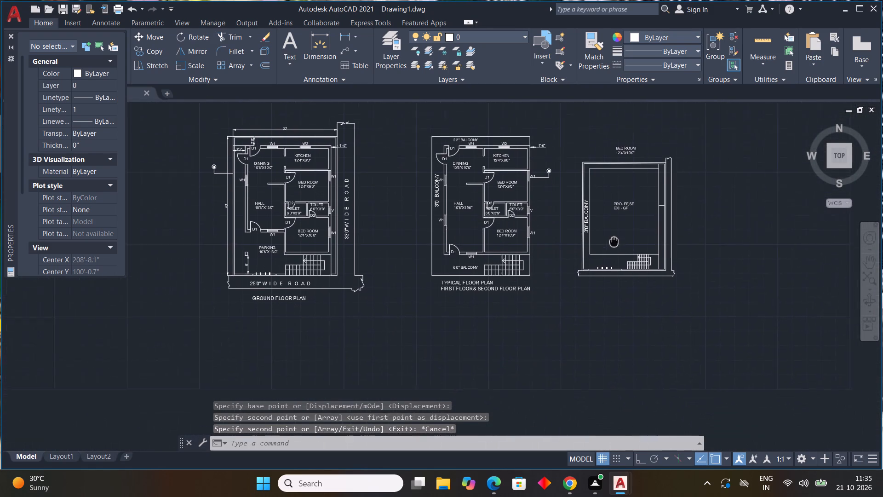
{"action": "middle_click_drag", "start_coordinate": [613, 240], "coordinate": [591, 216]}
Dimension the vertical gap between the inner outline's southwest corner and the south wall, placing it just above the GATE label.
{"action": "left_click", "coordinate": [324, 42]}
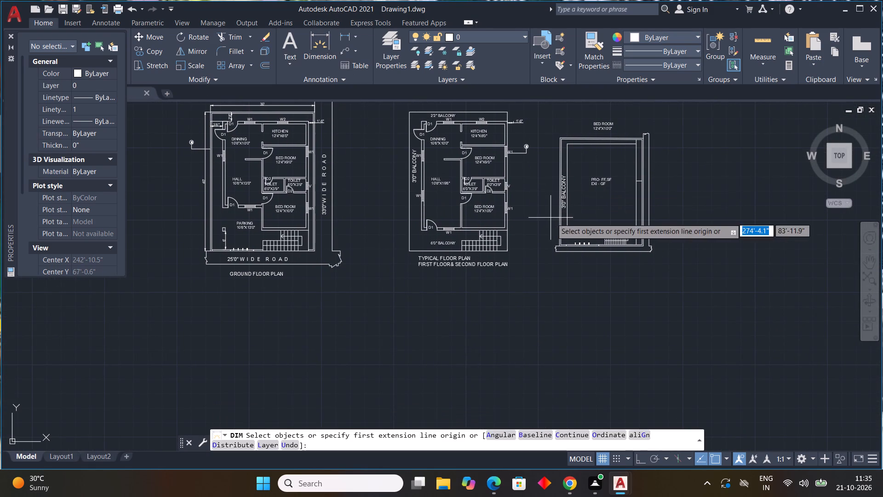
{"action": "scroll", "coordinate": [627, 254], "scroll_direction": "up", "scroll_amount": 3}
{"action": "left_click", "coordinate": [418, 178]}
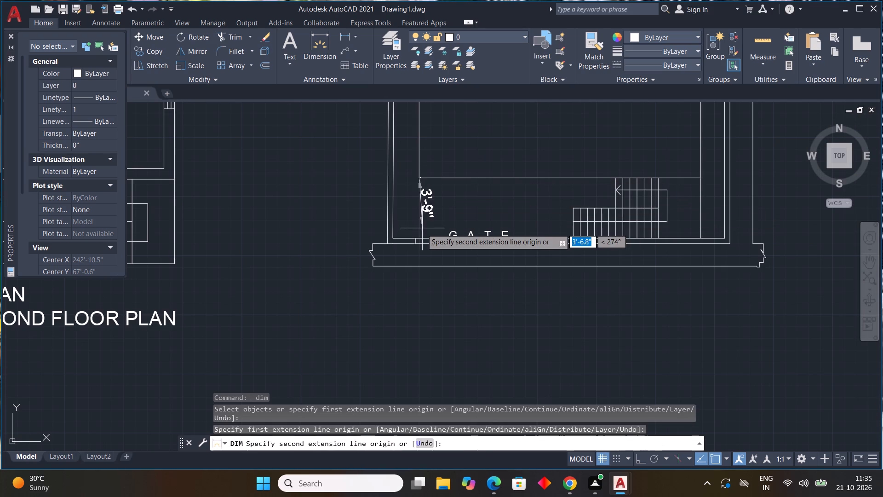
{"action": "left_click", "coordinate": [416, 237]}
{"action": "left_click", "coordinate": [447, 233]}
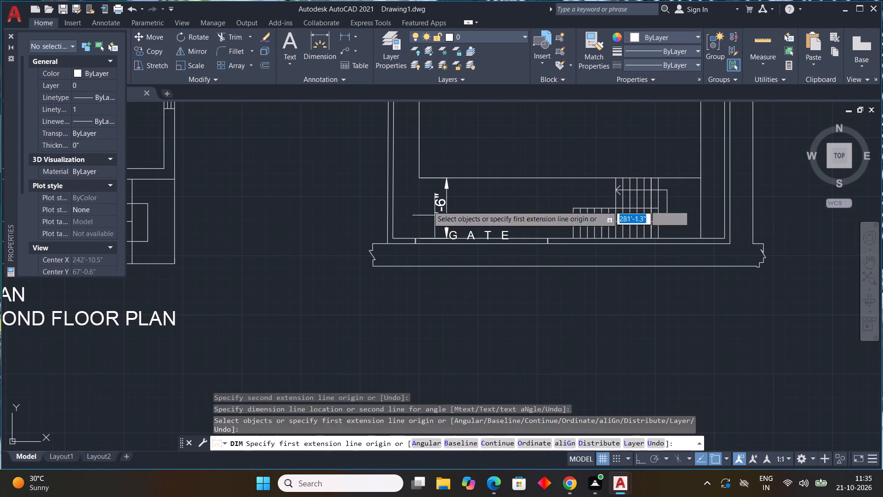
Dimension the vertical gap between the third plan's north wall and the inner outline, placing it near the outline's northeast corner.
{"action": "left_click", "coordinate": [318, 46]}
{"action": "middle_click_drag", "start_coordinate": [412, 97], "coordinate": [359, 287]}
{"action": "middle_click_drag", "start_coordinate": [428, 186], "coordinate": [377, 271]}
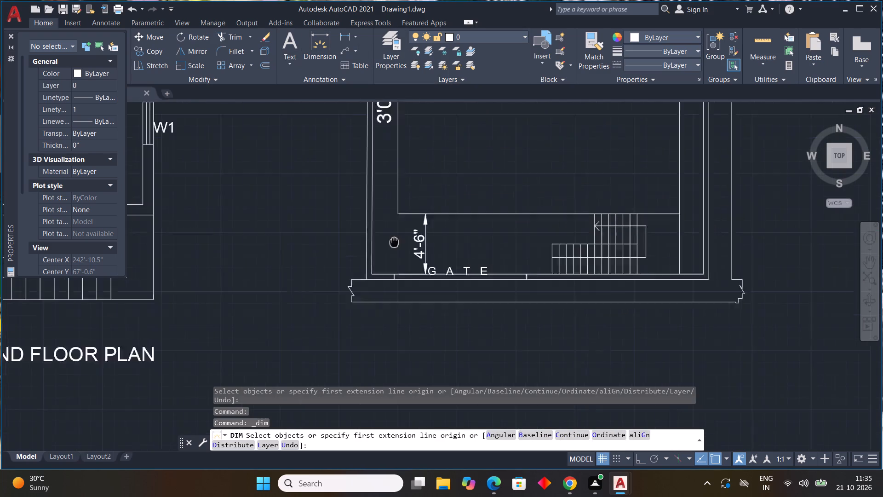
{"action": "middle_click_drag", "start_coordinate": [377, 271], "coordinate": [358, 306]}
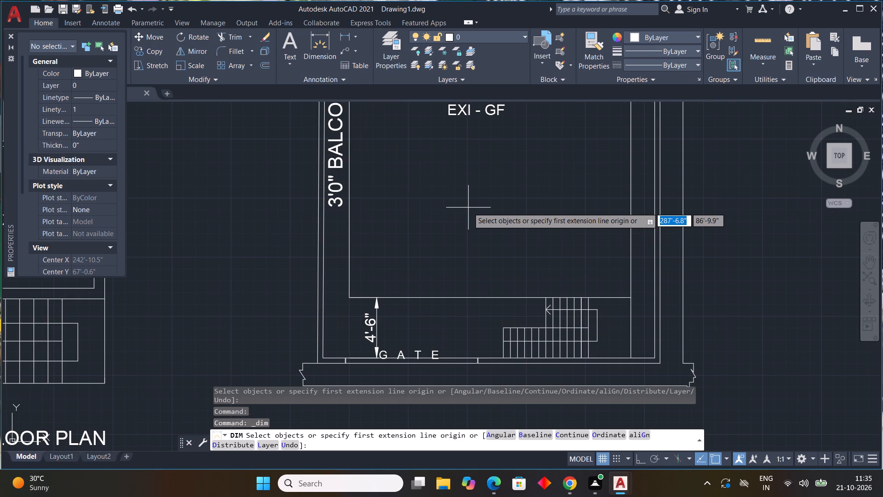
{"action": "scroll", "coordinate": [468, 208], "scroll_direction": "down", "scroll_amount": 1}
{"action": "middle_click_drag", "start_coordinate": [468, 208], "coordinate": [475, 218]}
{"action": "middle_click_drag", "start_coordinate": [508, 183], "coordinate": [491, 295]}
{"action": "middle_click_drag", "start_coordinate": [520, 196], "coordinate": [511, 230]}
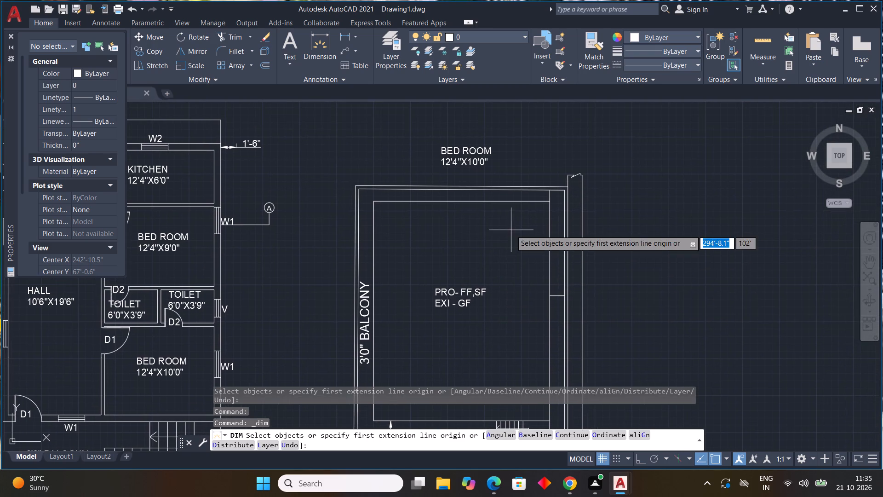
{"action": "scroll", "coordinate": [499, 213], "scroll_direction": "up", "scroll_amount": 2}
{"action": "left_click", "coordinate": [484, 157]}
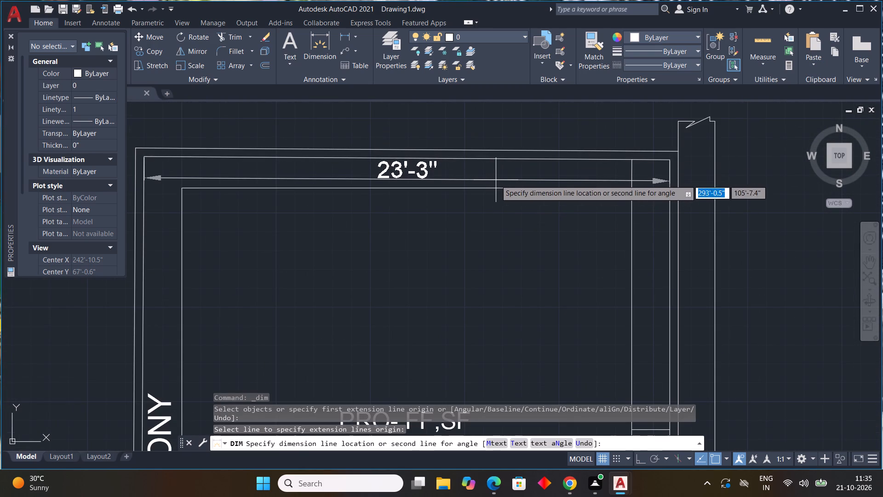
{"action": "key", "text": "Escape"}
{"action": "left_click", "coordinate": [318, 59]}
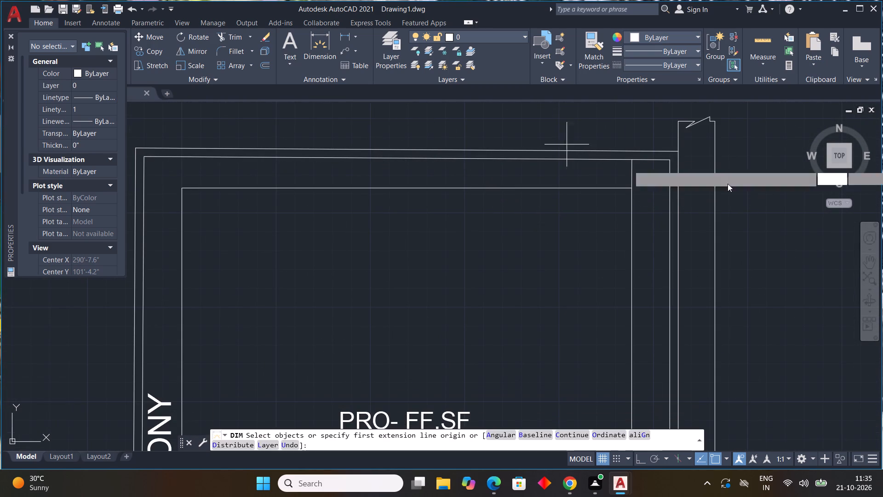
{"action": "left_click", "coordinate": [631, 161]}
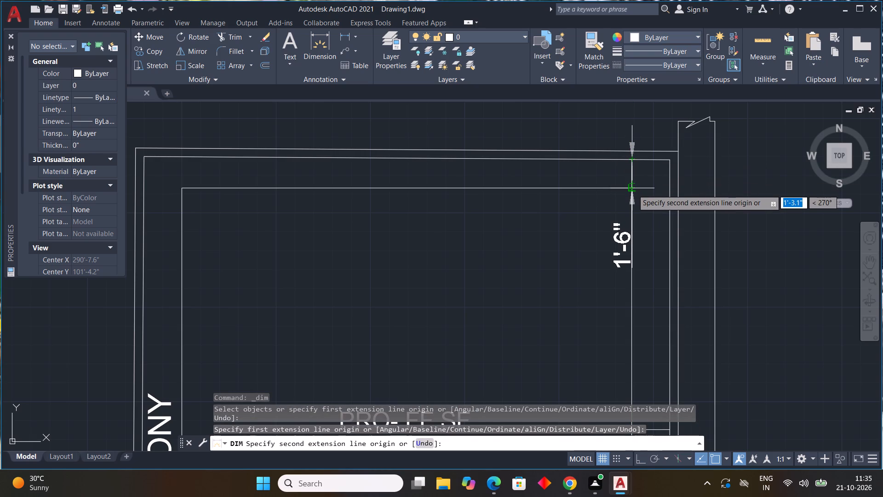
{"action": "left_click", "coordinate": [633, 190]}
{"action": "left_click", "coordinate": [566, 183]}
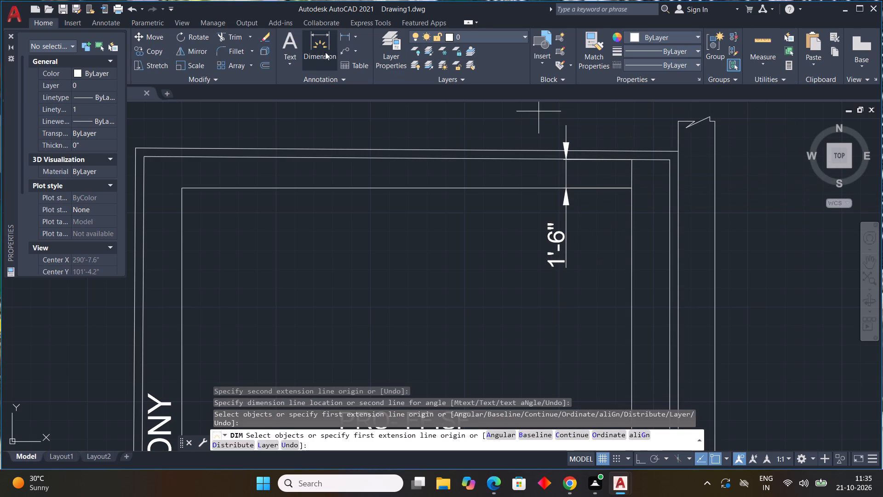
Dimension the horizontal gap between the inner outline's northwest corner and the third plan's west compound wall, placing it just below that corner.
{"action": "left_click_drag", "start_coordinate": [312, 54], "coordinate": [323, 58]}
{"action": "scroll", "coordinate": [487, 121], "scroll_direction": "down", "scroll_amount": 2}
{"action": "middle_click_drag", "start_coordinate": [513, 132], "coordinate": [676, 136]}
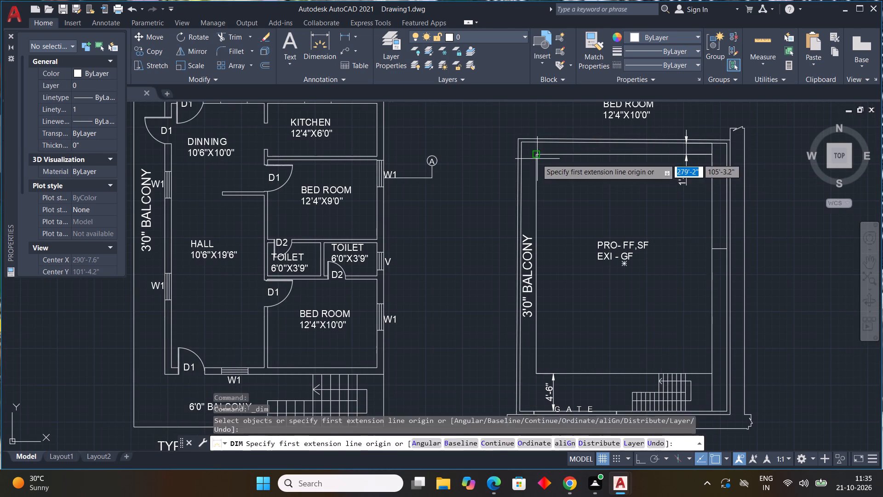
{"action": "left_click", "coordinate": [534, 157]}
{"action": "scroll", "coordinate": [529, 157], "scroll_direction": "up", "scroll_amount": 4}
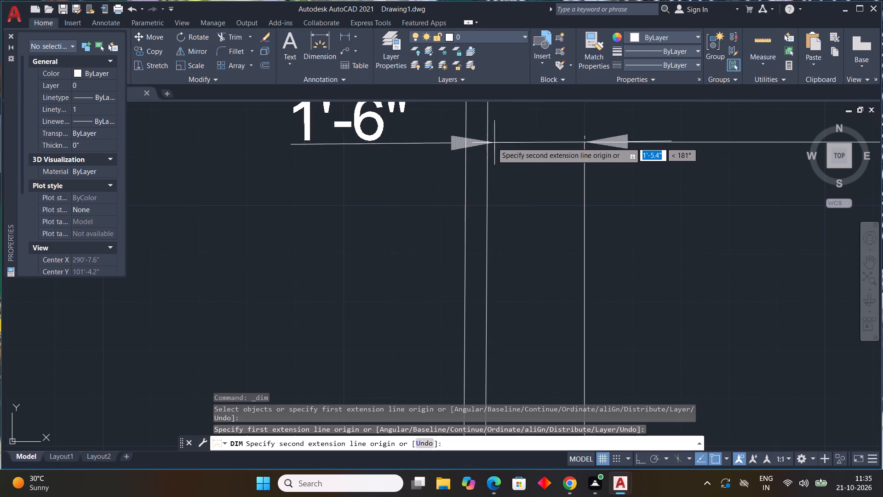
{"action": "left_click", "coordinate": [489, 143]}
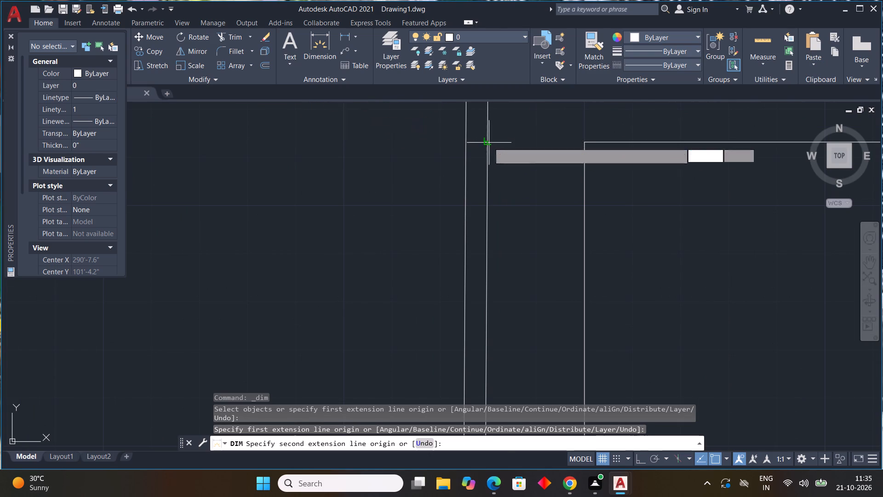
{"action": "left_click", "coordinate": [562, 185]}
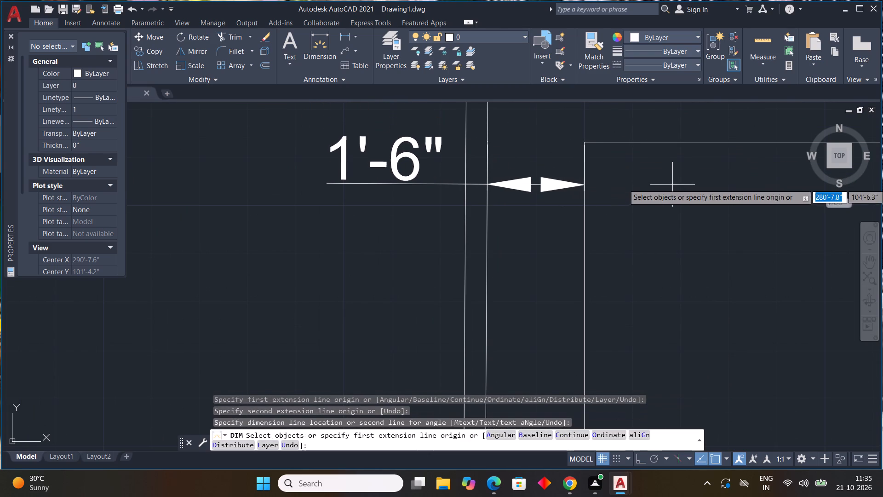
{"action": "key", "text": "Escape"}
{"action": "key", "text": "Escape"}
{"action": "key", "text": "Escape"}
Dimension the width of the third plan's east strip between the inner outline and compound wall, placing it just above the short cross line.
{"action": "scroll", "coordinate": [682, 182], "scroll_direction": "down", "scroll_amount": 4}
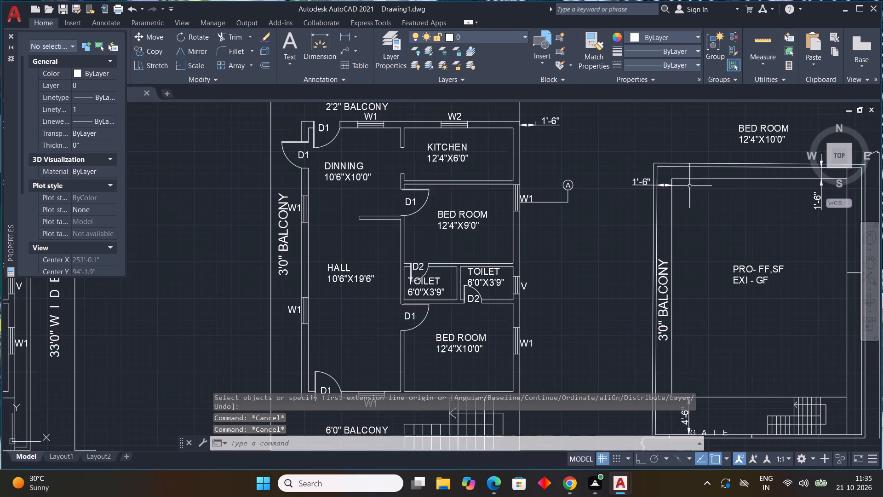
{"action": "middle_click_drag", "start_coordinate": [738, 198], "coordinate": [603, 177]}
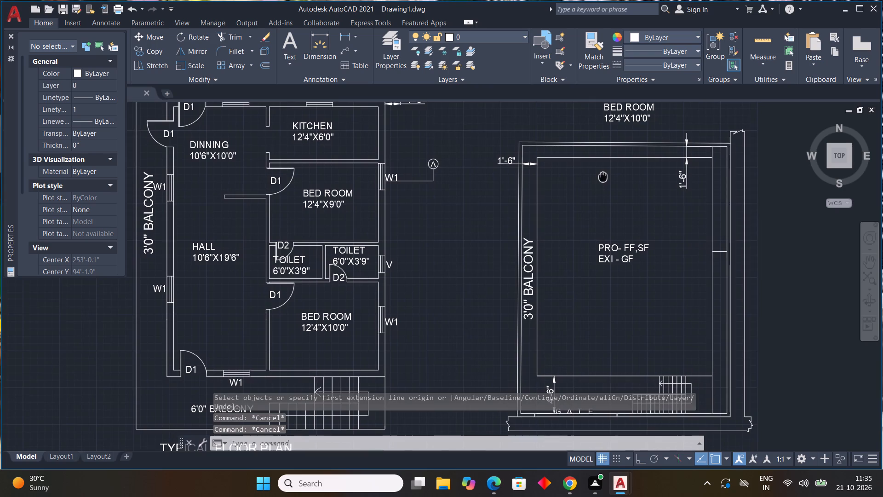
{"action": "middle_click_drag", "start_coordinate": [603, 177], "coordinate": [600, 173]}
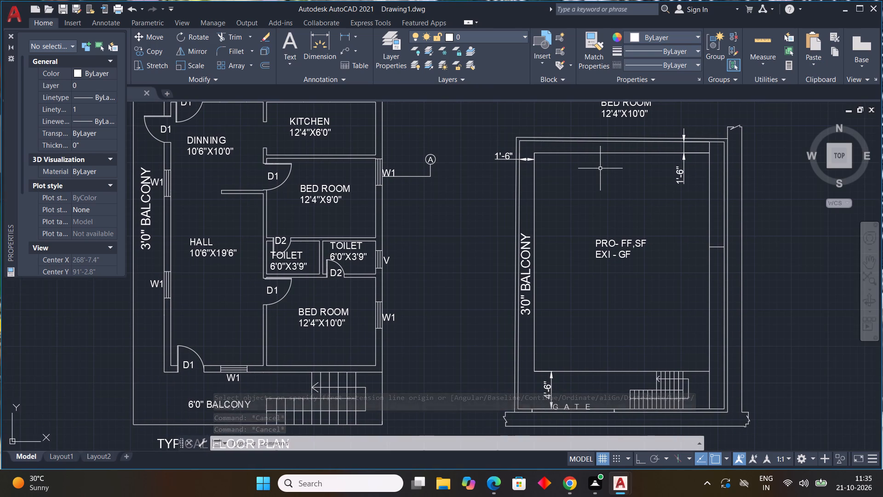
{"action": "left_click", "coordinate": [319, 69]}
{"action": "scroll", "coordinate": [687, 344], "scroll_direction": "up", "scroll_amount": 2}
{"action": "middle_click_drag", "start_coordinate": [734, 265], "coordinate": [524, 487]}
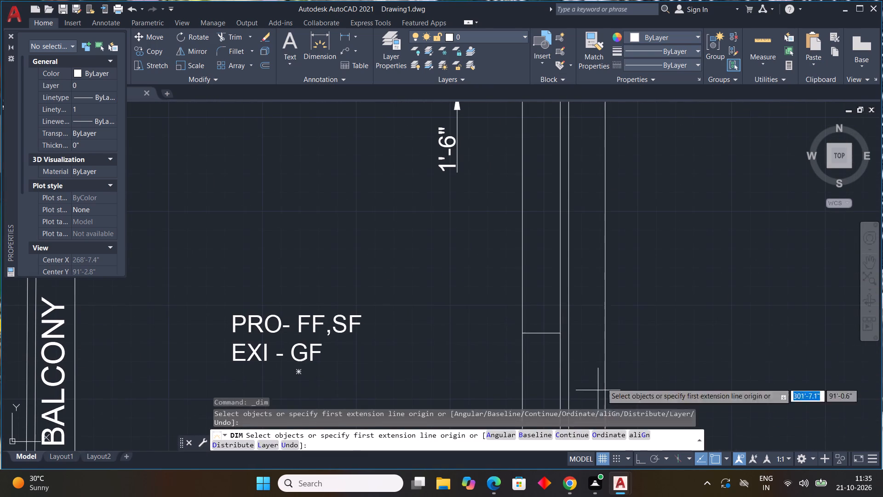
{"action": "left_click", "coordinate": [560, 334]}
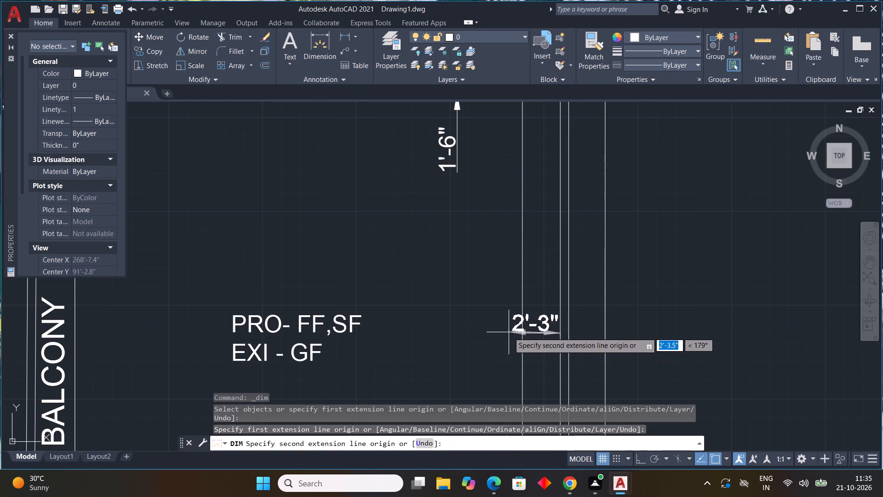
{"action": "left_click_drag", "start_coordinate": [523, 334], "coordinate": [524, 328]}
{"action": "left_click", "coordinate": [523, 299]}
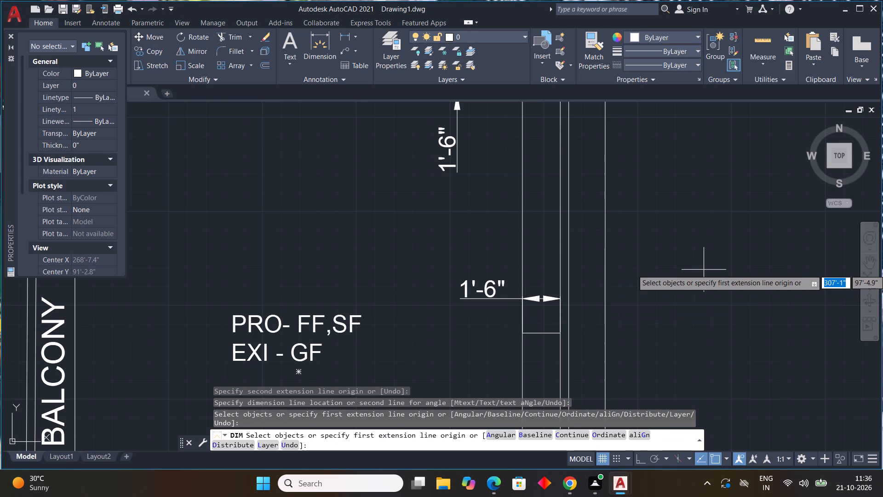
{"action": "key", "text": "Escape"}
{"action": "key", "text": "Escape"}
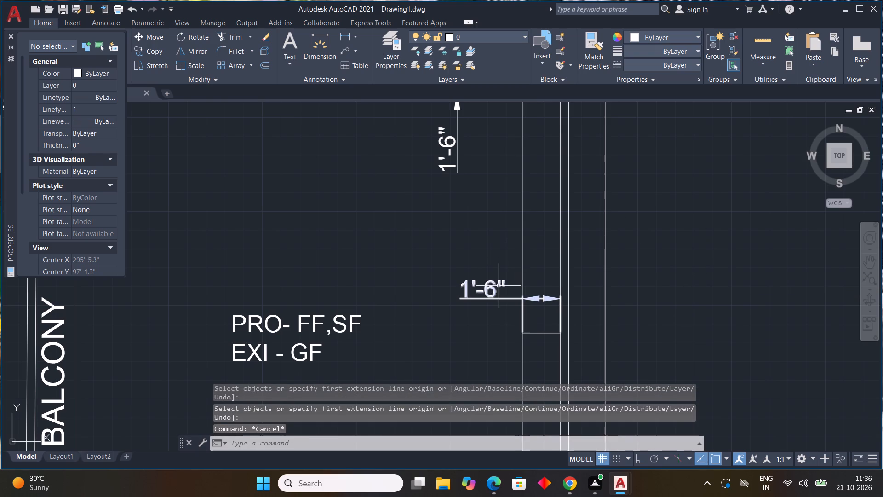
Override the east strip dimension's text with 1'9".
{"action": "double_click", "coordinate": [499, 286]}
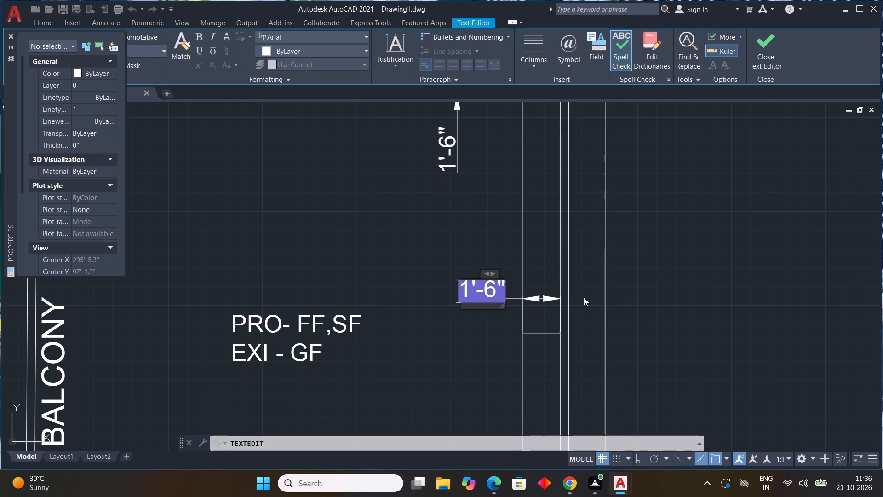
{"action": "key", "text": "Delete"}
{"action": "type", "text": "1'9"}
{"action": "key", "text": "shift+quotedbl"}
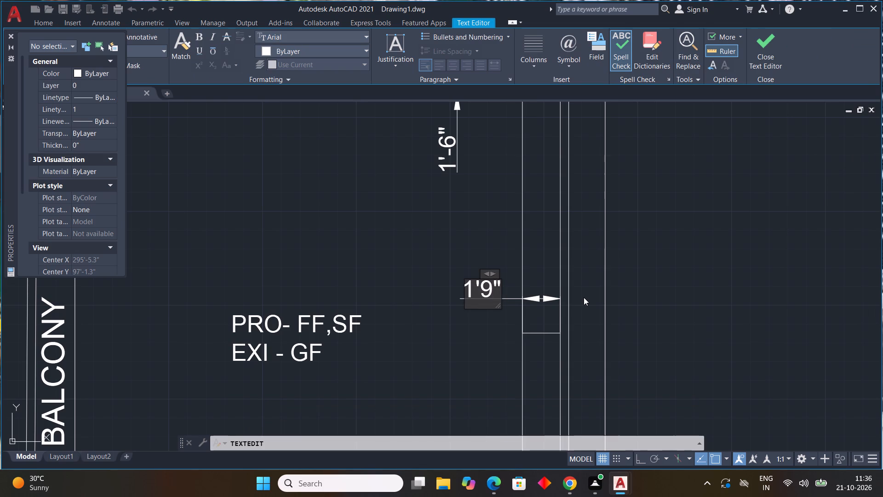
{"action": "left_click", "coordinate": [459, 241]}
{"action": "middle_click_drag", "start_coordinate": [476, 243], "coordinate": [526, 394]}
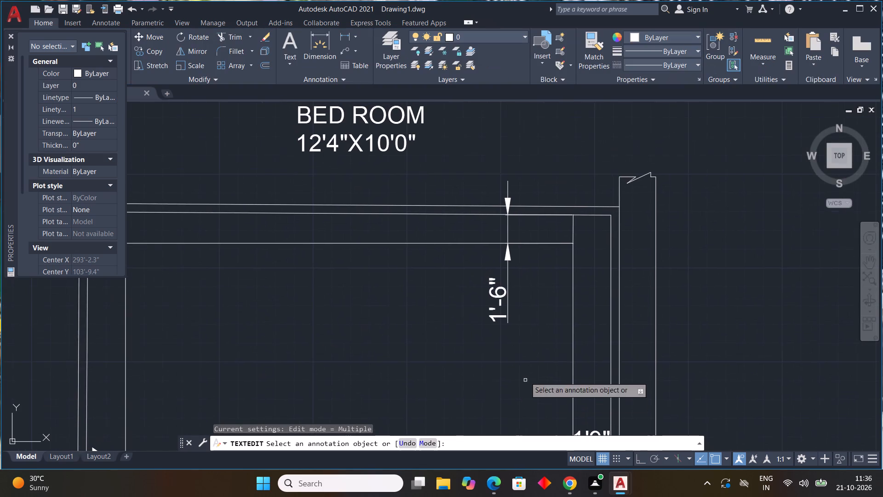
{"action": "key", "text": "Escape"}
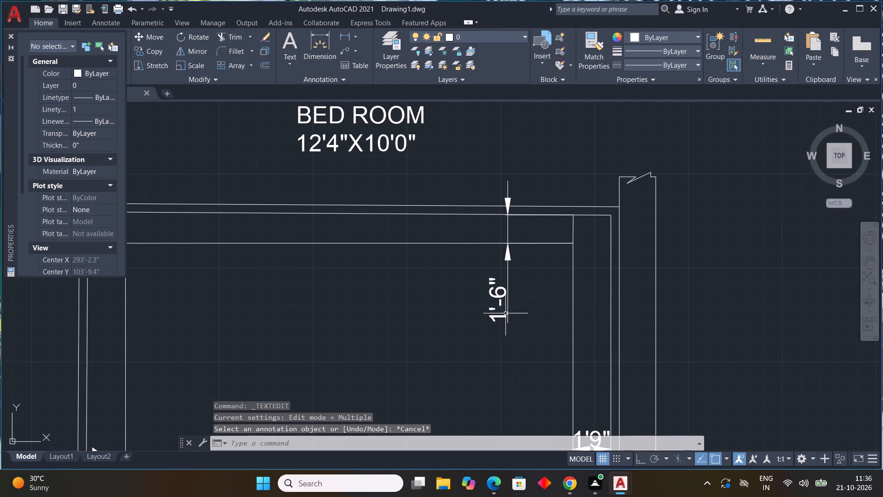
Override the text of the vertical gap dimension at the third plan's north wall with 2'8".
{"action": "triple_click", "coordinate": [499, 319]}
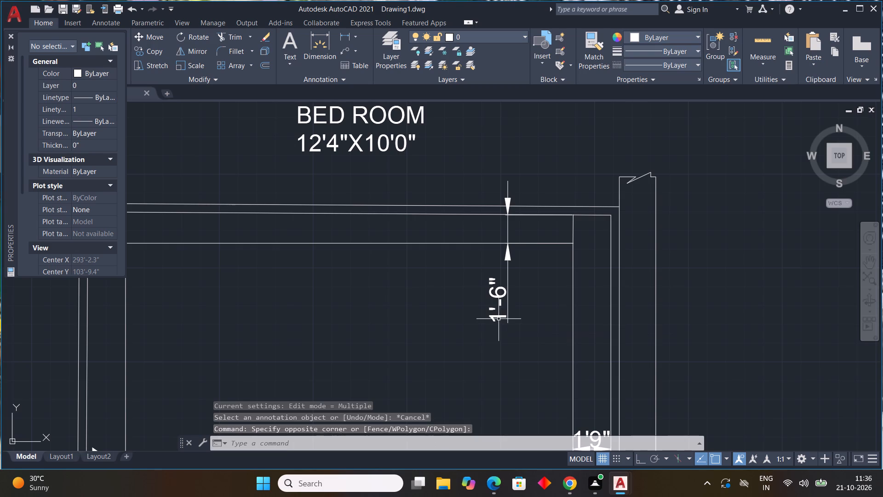
{"action": "double_click", "coordinate": [498, 317]}
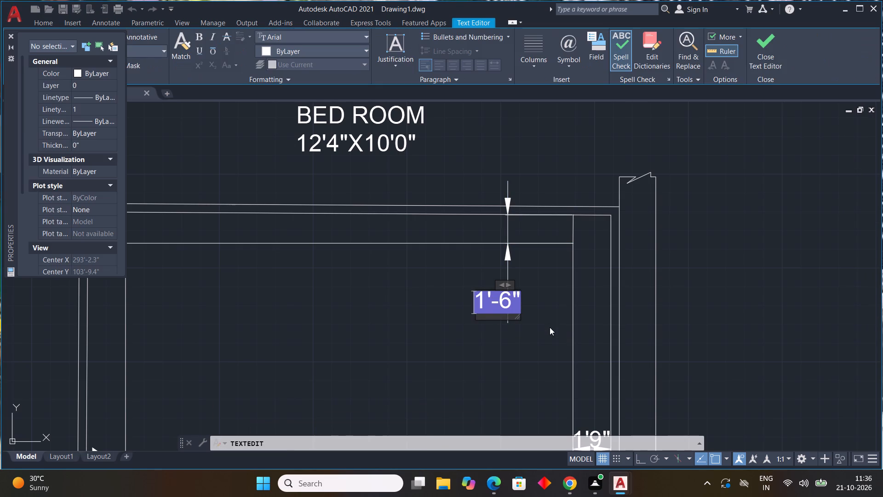
{"action": "key", "text": "Delete"}
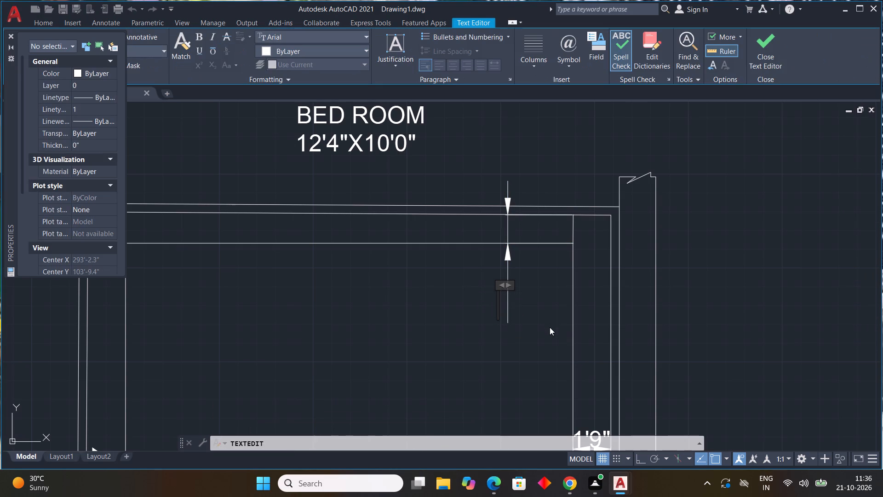
{"action": "type", "text": "2'"}
{"action": "key", "text": "8"}
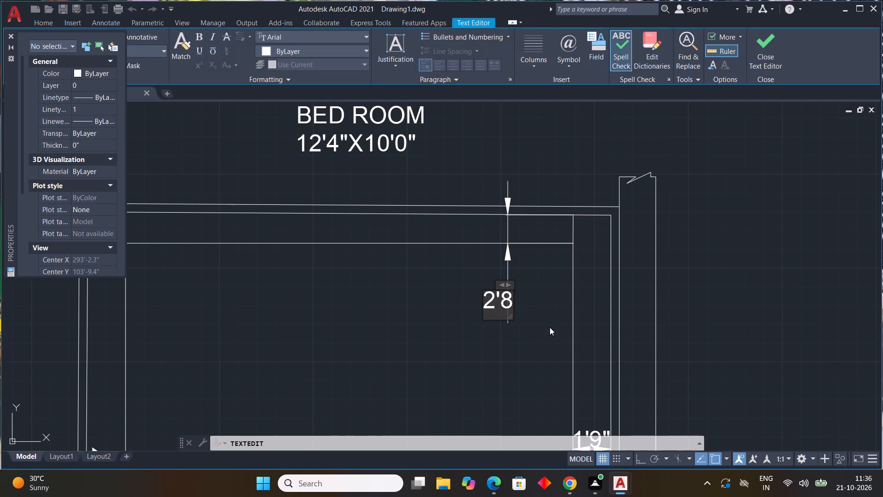
{"action": "key", "text": "Up"}
{"action": "key", "text": "shift+quotedbl"}
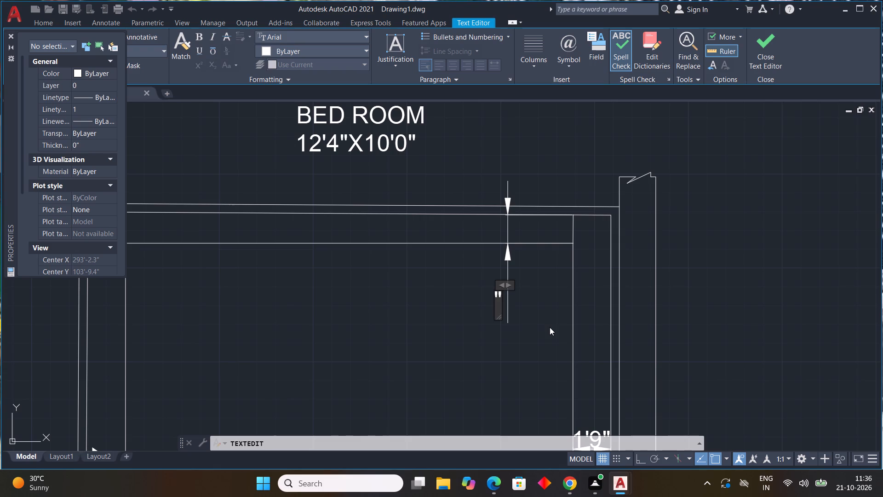
{"action": "key", "text": "Delete"}
{"action": "key", "text": "Delete"}
{"action": "key", "text": "Delete"}
{"action": "key", "text": "Delete"}
{"action": "key", "text": "BackSpace"}
{"action": "key", "text": "2"}
{"action": "key", "text": "apostrophe"}
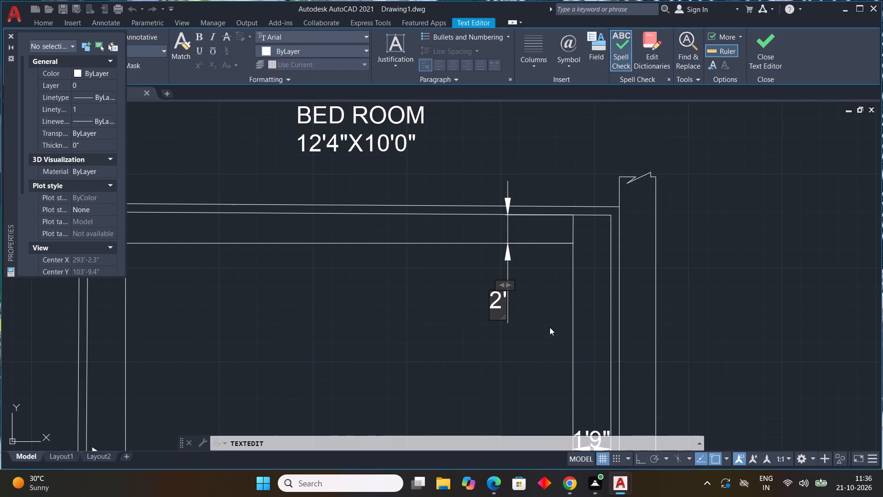
{"action": "type", "text": "8\""}
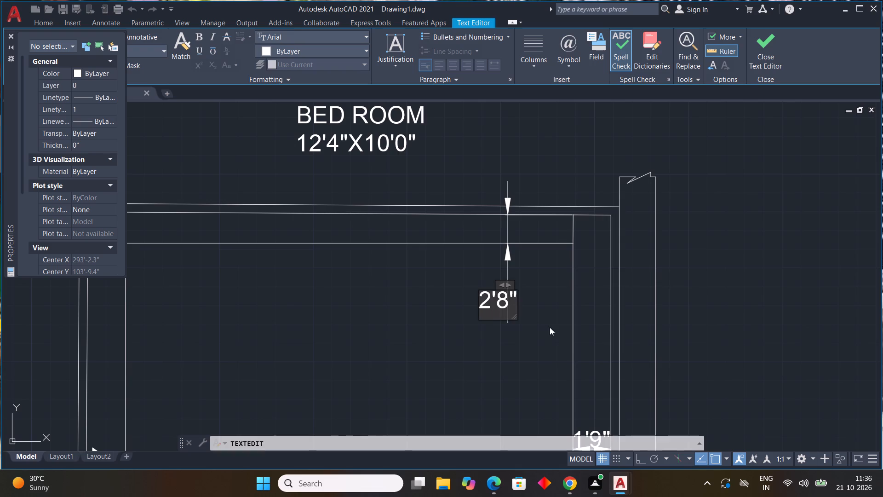
{"action": "left_click", "coordinate": [550, 327]}
{"action": "scroll", "coordinate": [533, 320], "scroll_direction": "down", "scroll_amount": 3}
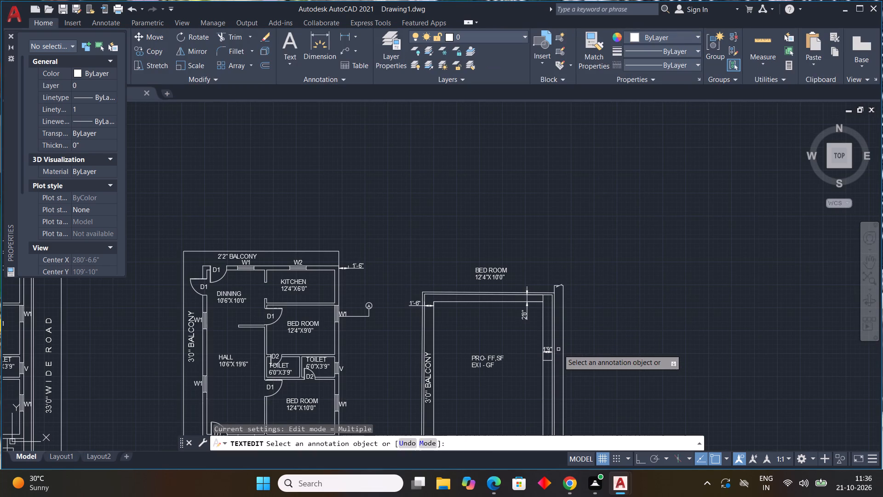
{"action": "key", "text": "Escape"}
{"action": "key", "text": "Escape"}
{"action": "key", "text": "Escape"}
Override the text of the horizontal gap dimension at the third plan's northwest corner with 3'6".
{"action": "scroll", "coordinate": [437, 350], "scroll_direction": "up", "scroll_amount": 1}
{"action": "middle_click_drag", "start_coordinate": [442, 348], "coordinate": [453, 346]}
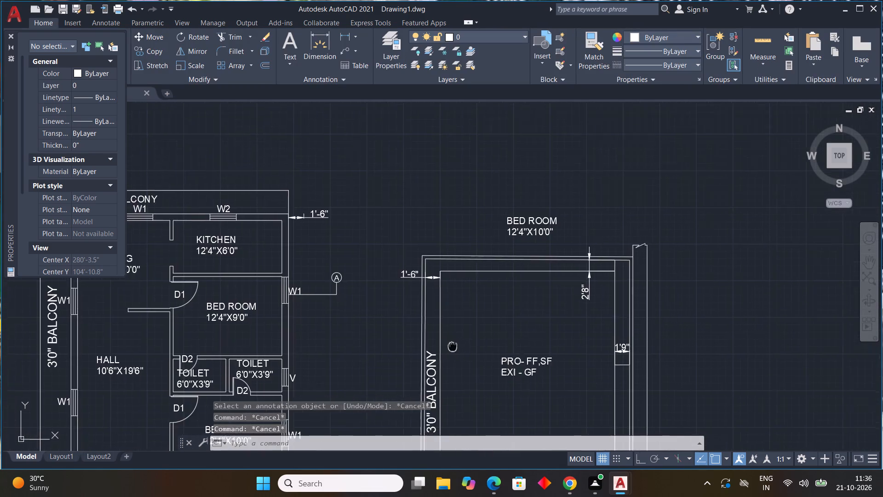
{"action": "middle_click_drag", "start_coordinate": [453, 346], "coordinate": [514, 356]}
{"action": "double_click", "coordinate": [473, 282]}
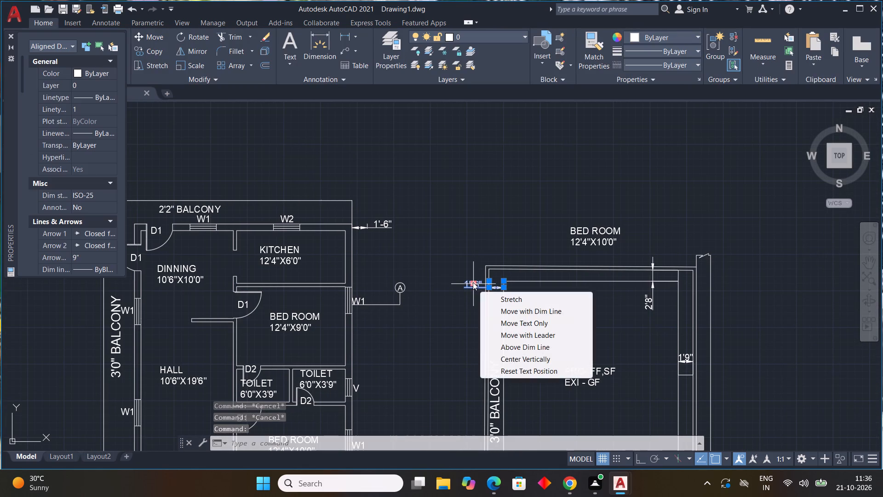
{"action": "scroll", "coordinate": [476, 281], "scroll_direction": "up", "scroll_amount": 4}
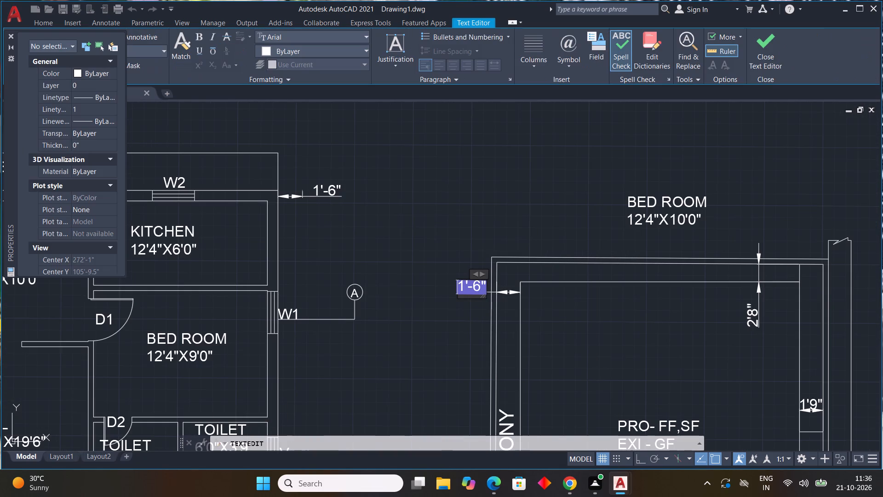
{"action": "key", "text": "Delete"}
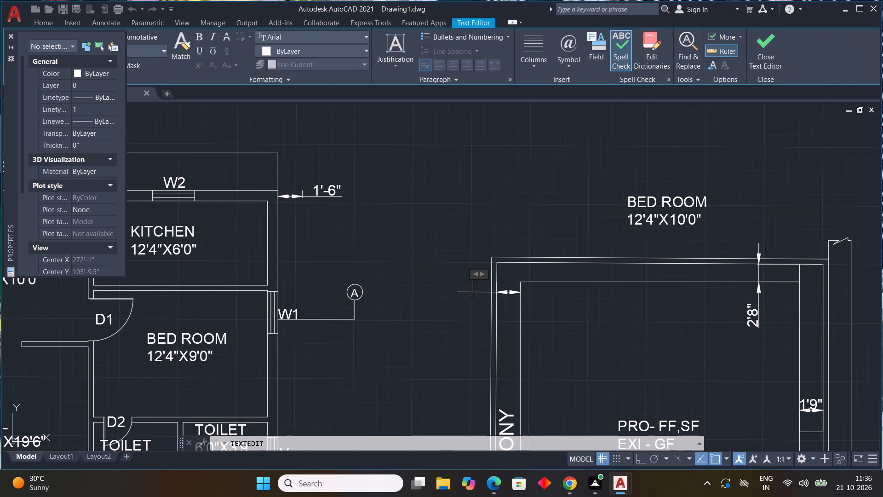
{"action": "type", "text": "3'6\""}
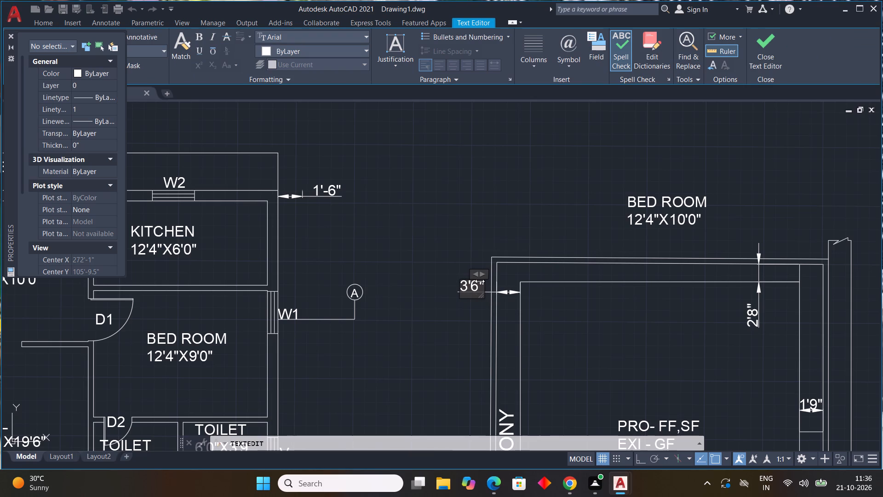
{"action": "left_click", "coordinate": [467, 387]}
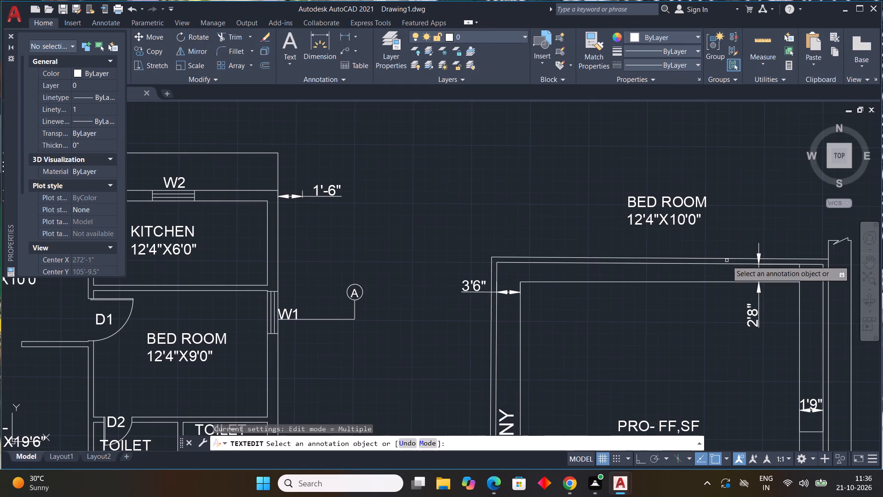
{"action": "key", "text": "Escape"}
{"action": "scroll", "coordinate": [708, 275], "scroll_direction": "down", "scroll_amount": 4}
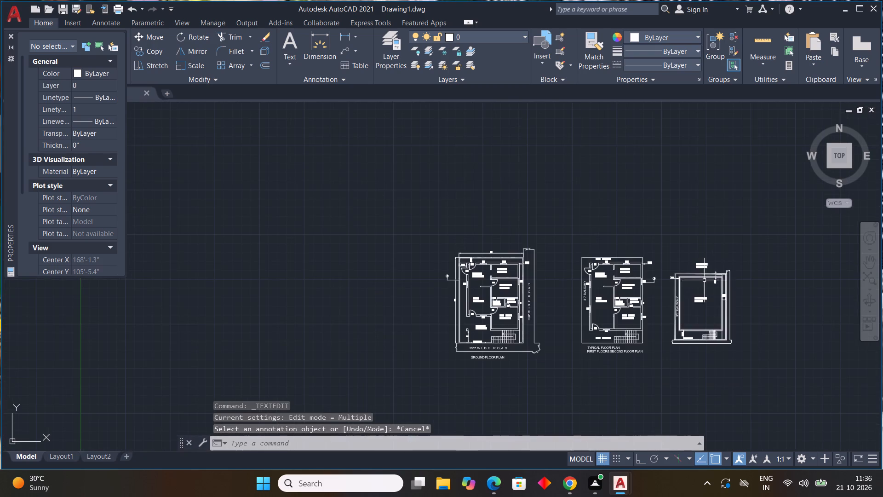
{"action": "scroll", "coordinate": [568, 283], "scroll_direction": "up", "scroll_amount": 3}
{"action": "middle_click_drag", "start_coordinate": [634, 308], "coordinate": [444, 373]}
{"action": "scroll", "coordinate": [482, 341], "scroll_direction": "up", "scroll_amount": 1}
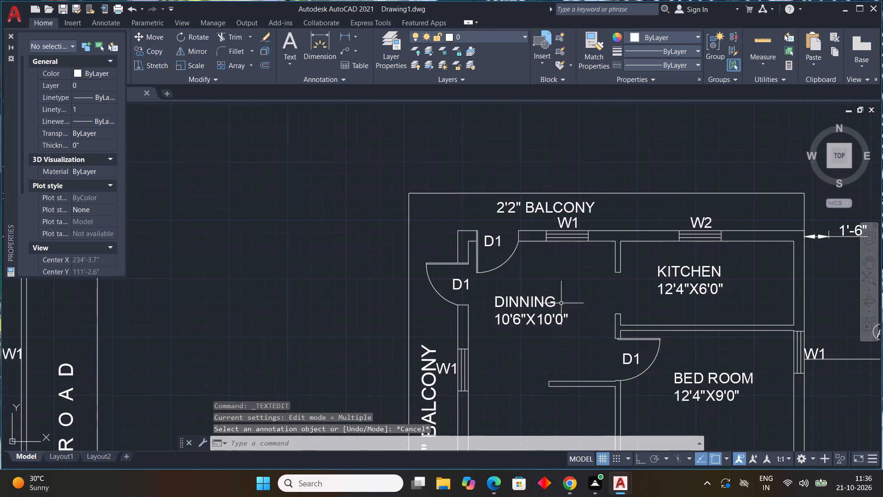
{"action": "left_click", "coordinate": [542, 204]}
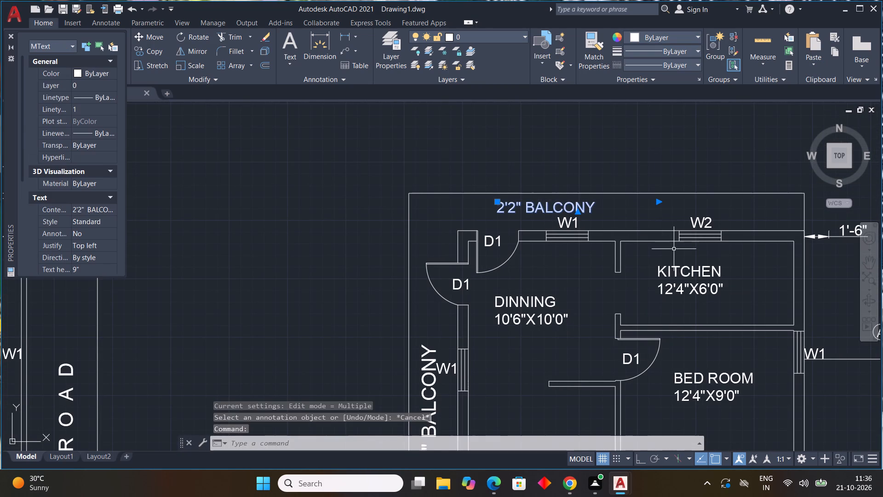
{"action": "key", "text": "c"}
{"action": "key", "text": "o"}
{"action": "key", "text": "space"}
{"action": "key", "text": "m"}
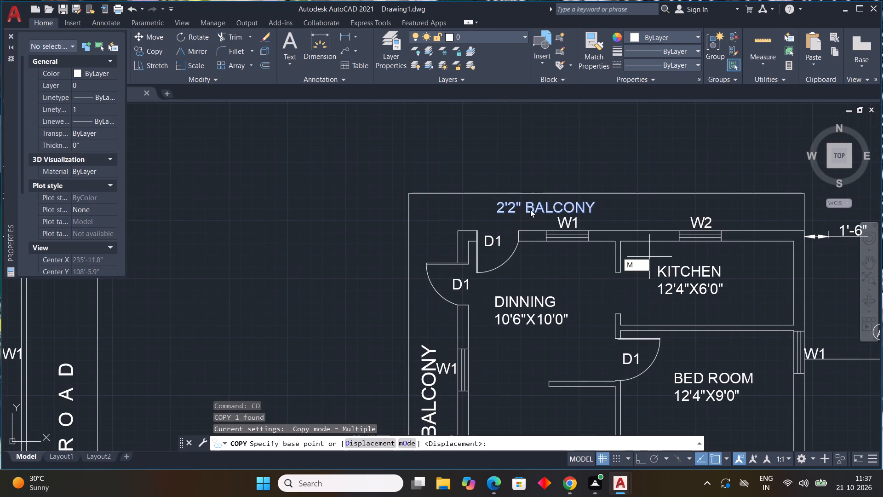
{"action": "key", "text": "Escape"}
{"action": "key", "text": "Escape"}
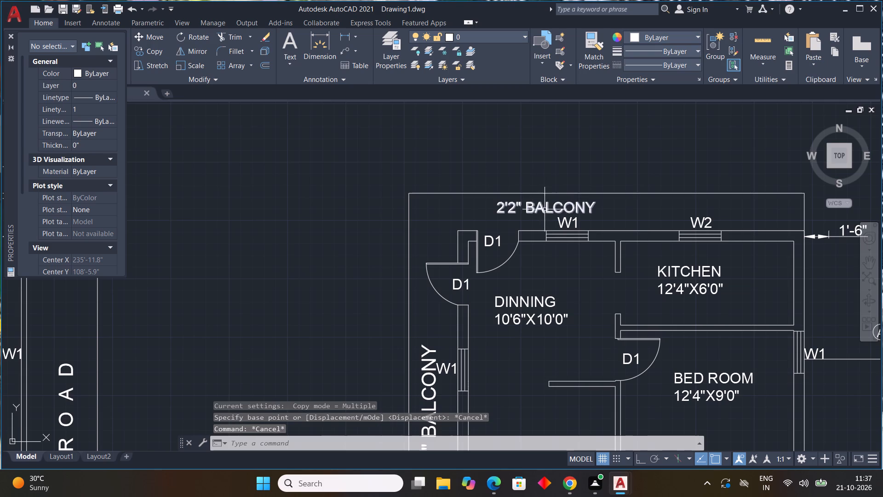
Copy the typical floor plan's 2'2" BALCONY label into the third plan's north strip between the wall outlines.
{"action": "left_click", "coordinate": [545, 209]}
{"action": "key", "text": "c"}
{"action": "key", "text": "o"}
{"action": "key", "text": "space"}
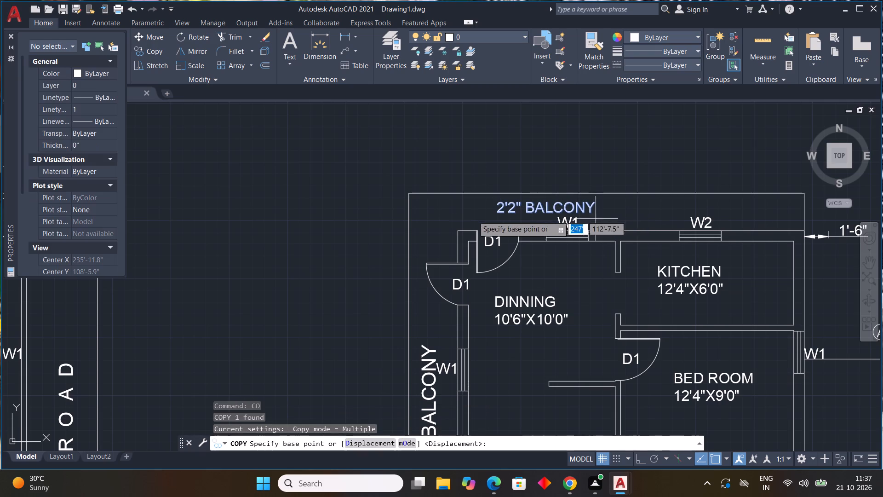
{"action": "left_click", "coordinate": [503, 207]}
{"action": "middle_click_drag", "start_coordinate": [633, 238], "coordinate": [466, 283]}
{"action": "scroll", "coordinate": [661, 267], "scroll_direction": "down", "scroll_amount": 2}
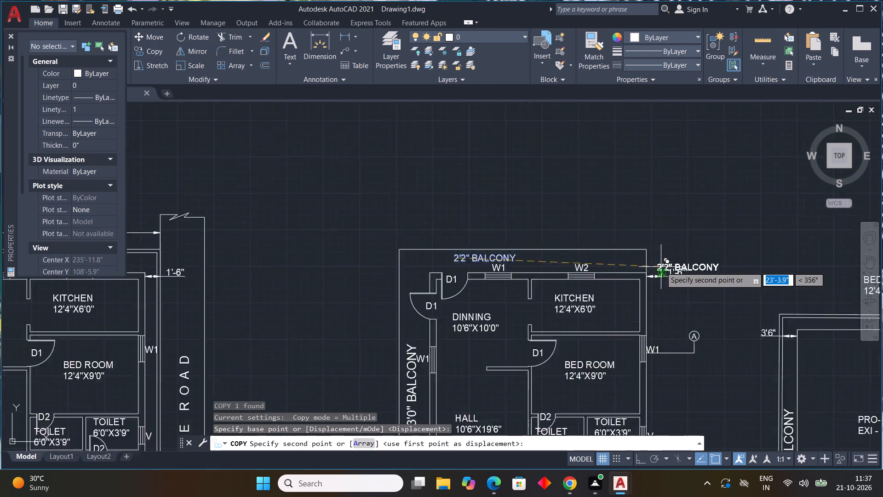
{"action": "scroll", "coordinate": [661, 267], "scroll_direction": "down", "scroll_amount": 1}
{"action": "scroll", "coordinate": [743, 290], "scroll_direction": "up", "scroll_amount": 5}
{"action": "middle_click_drag", "start_coordinate": [712, 273], "coordinate": [584, 188]}
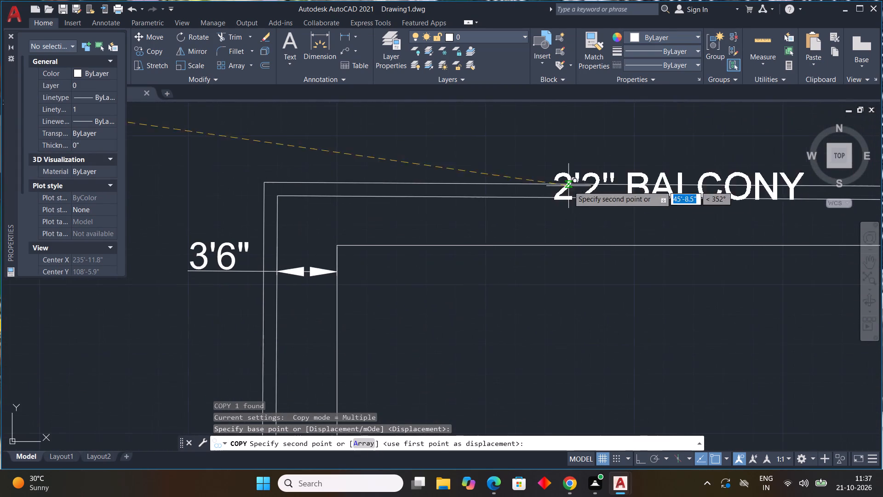
{"action": "scroll", "coordinate": [556, 222], "scroll_direction": "up", "scroll_amount": 2}
{"action": "scroll", "coordinate": [545, 224], "scroll_direction": "down", "scroll_amount": 2}
{"action": "left_click", "coordinate": [511, 219]}
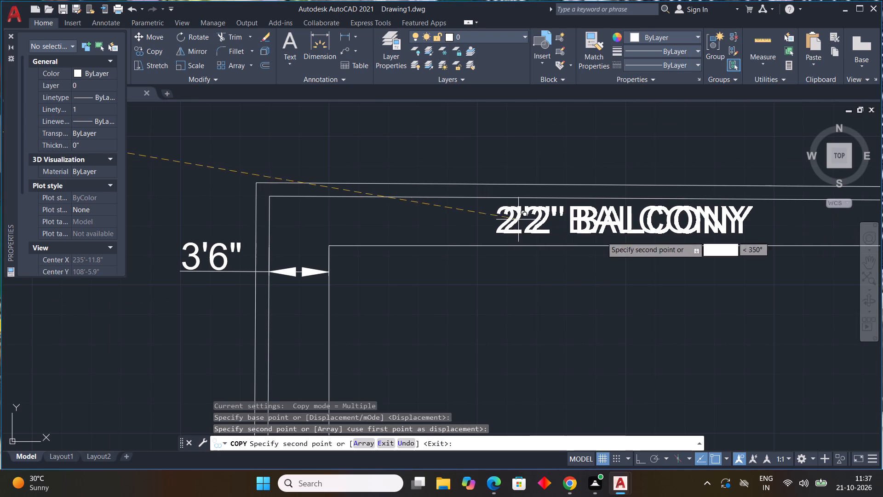
{"action": "key", "text": "Escape"}
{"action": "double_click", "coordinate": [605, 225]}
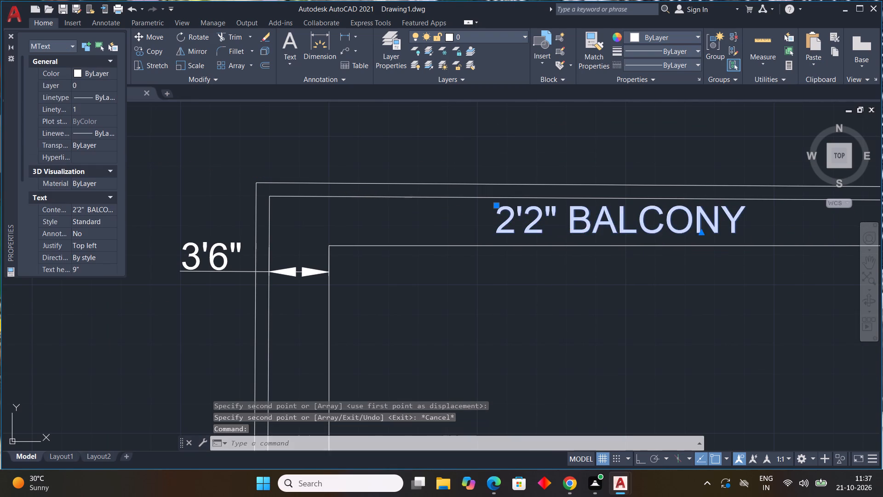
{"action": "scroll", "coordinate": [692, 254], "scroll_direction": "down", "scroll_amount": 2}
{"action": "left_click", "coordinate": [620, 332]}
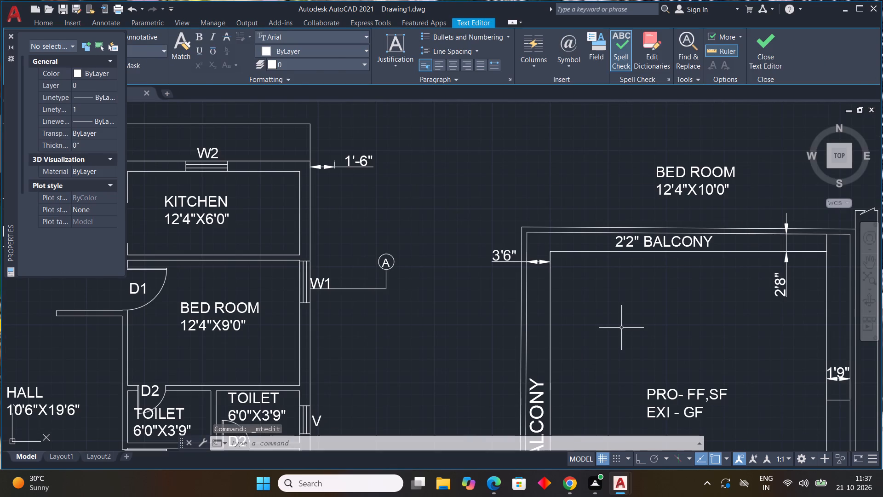
Set the text height of the third plan's north and west BALCONY labels to 7".
{"action": "left_click", "coordinate": [653, 244]}
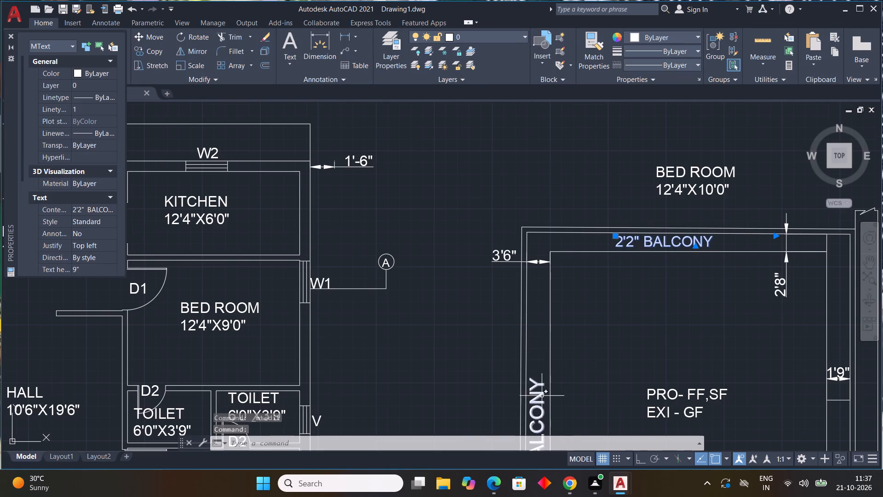
{"action": "left_click", "coordinate": [540, 397]}
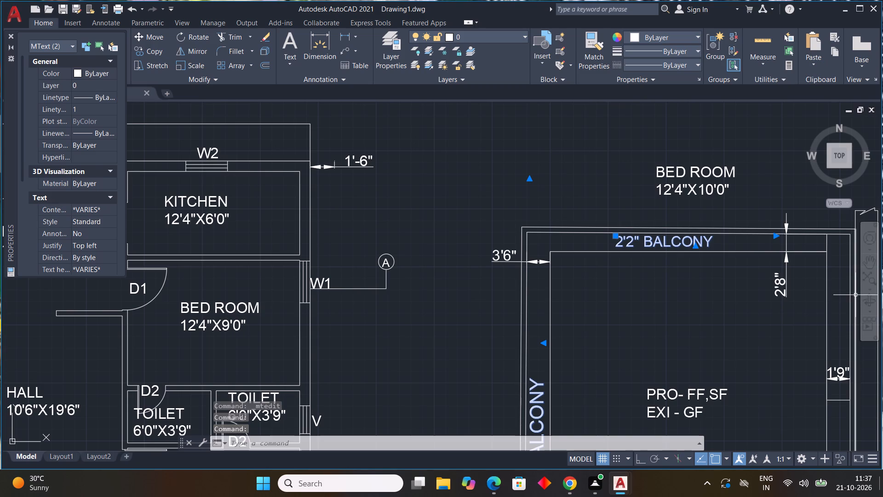
{"action": "scroll", "coordinate": [89, 126], "scroll_direction": "down", "scroll_amount": 5}
{"action": "scroll", "coordinate": [90, 129], "scroll_direction": "up", "scroll_amount": 1}
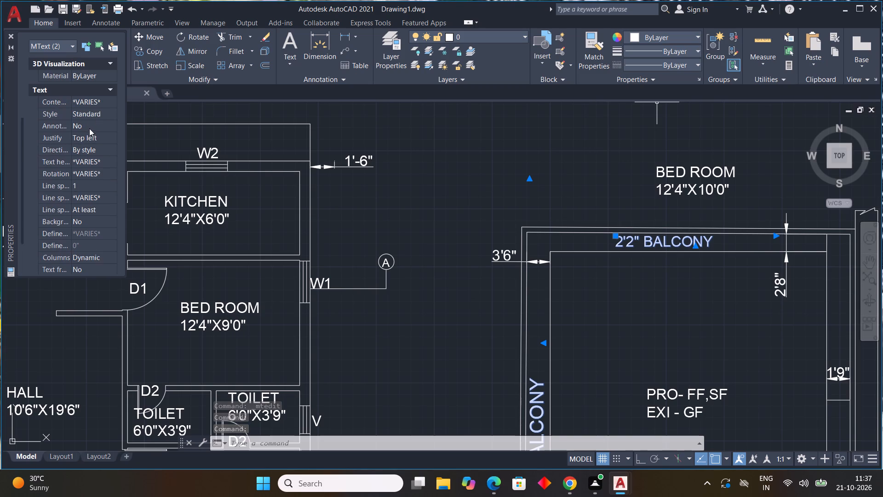
{"action": "scroll", "coordinate": [86, 176], "scroll_direction": "up", "scroll_amount": 2}
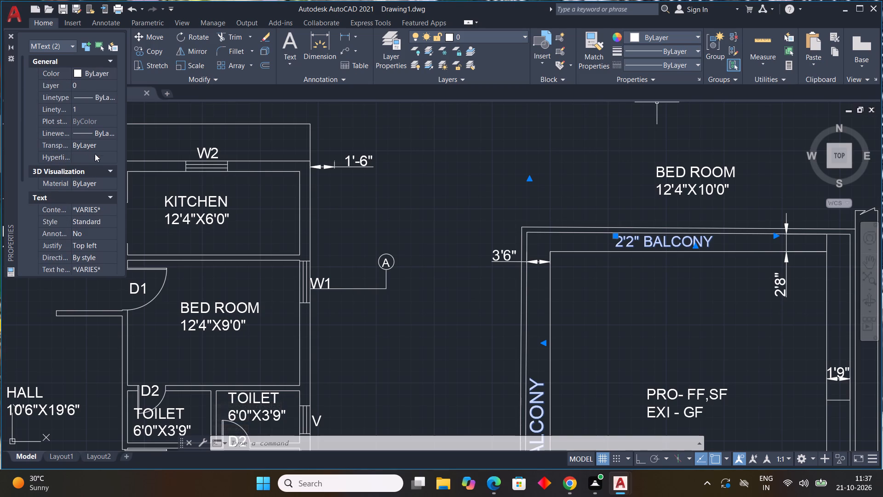
{"action": "scroll", "coordinate": [96, 207], "scroll_direction": "down", "scroll_amount": 4}
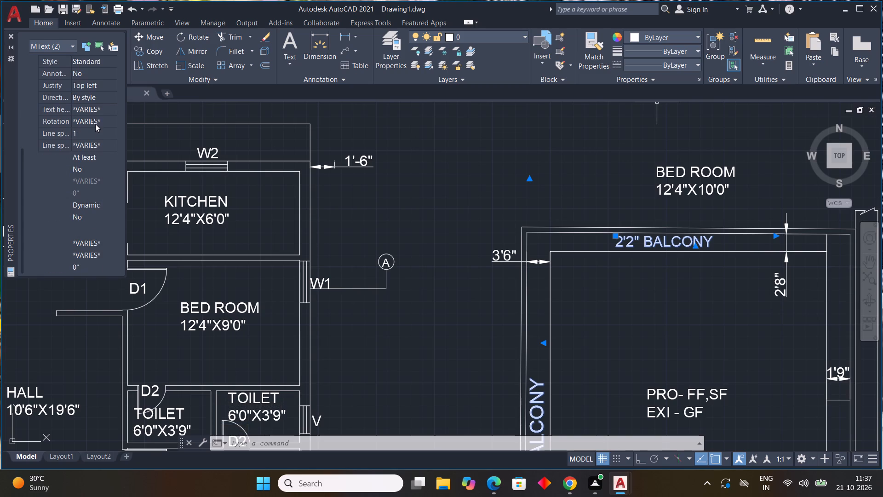
{"action": "left_click", "coordinate": [105, 109]}
{"action": "left_click_drag", "start_coordinate": [106, 108], "coordinate": [42, 106]}
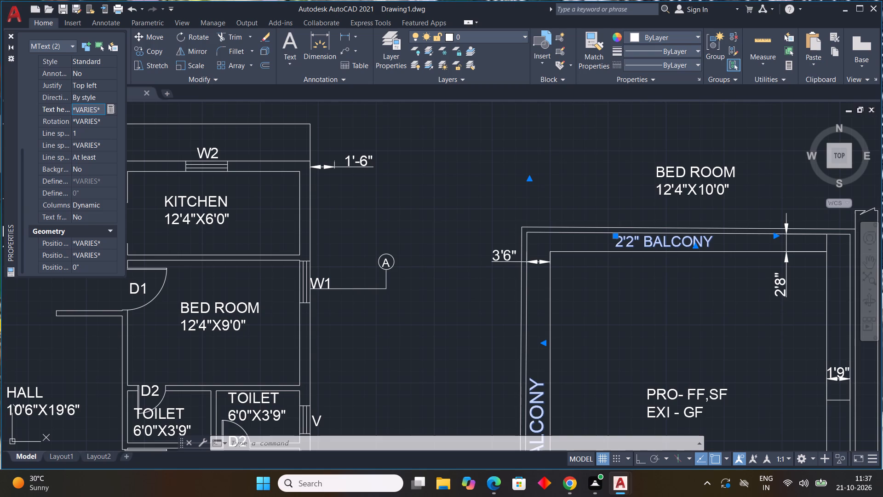
{"action": "left_click_drag", "start_coordinate": [101, 110], "coordinate": [0, 110]}
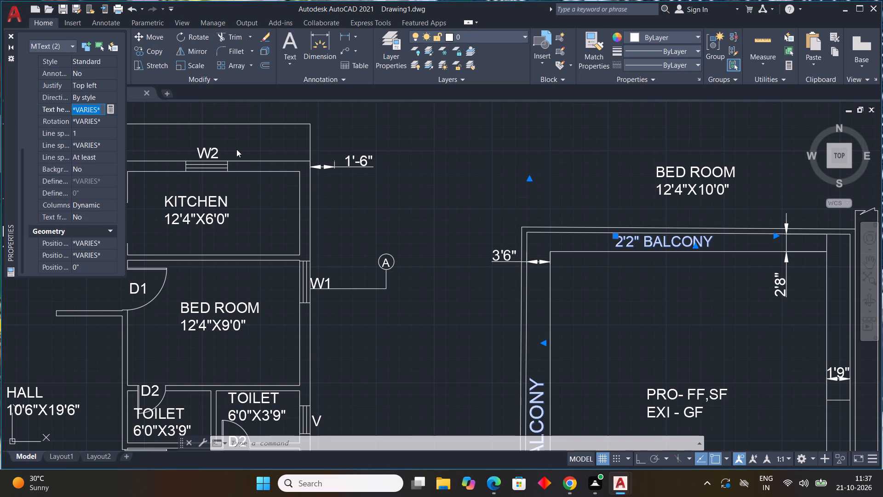
{"action": "type", "text": "7\""}
{"action": "key", "text": "Return"}
{"action": "scroll", "coordinate": [453, 185], "scroll_direction": "down", "scroll_amount": 1}
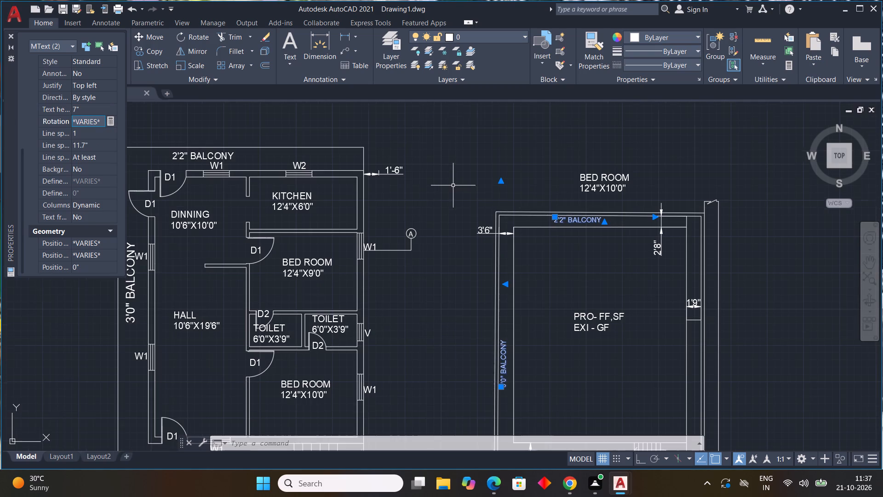
{"action": "key", "text": "Escape"}
Move the third plan's 3'0" BALCONY label slightly up and toward the middle of the west strip.
{"action": "middle_click_drag", "start_coordinate": [608, 248], "coordinate": [609, 241]}
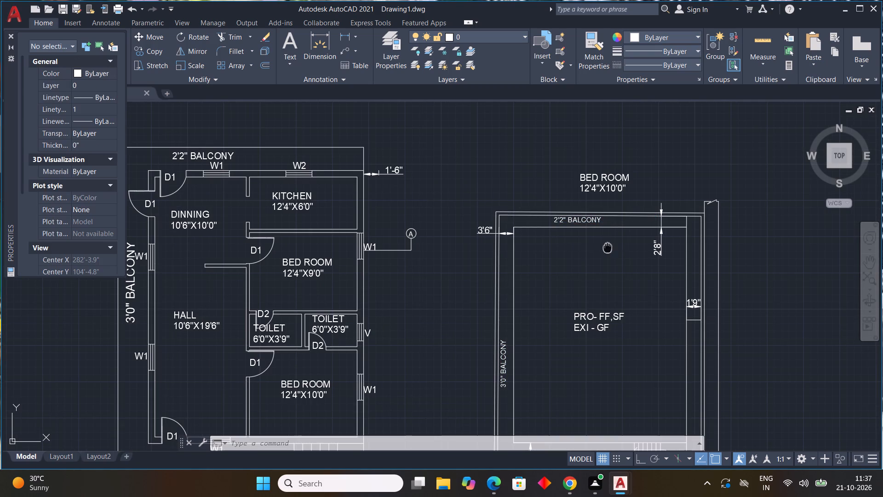
{"action": "middle_click_drag", "start_coordinate": [609, 241], "coordinate": [617, 181]}
{"action": "scroll", "coordinate": [533, 322], "scroll_direction": "up", "scroll_amount": 4}
{"action": "left_click", "coordinate": [401, 360]}
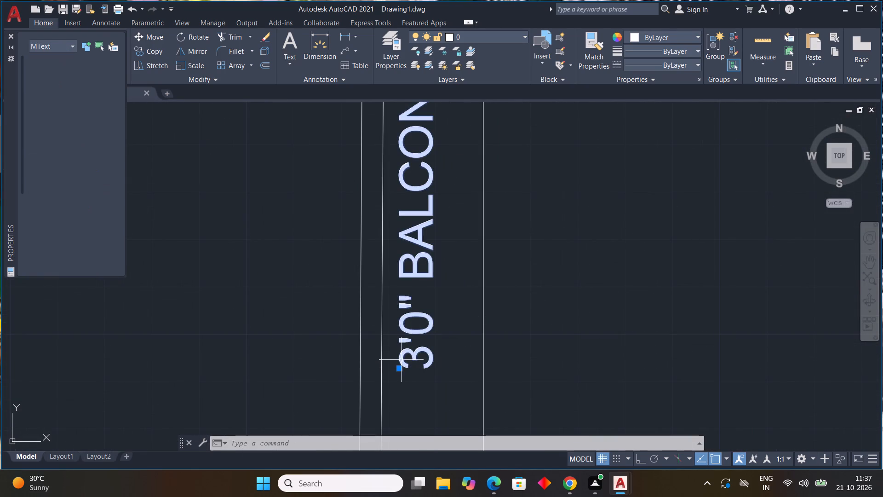
{"action": "left_click_drag", "start_coordinate": [398, 371], "coordinate": [424, 331]}
{"action": "left_click", "coordinate": [423, 330]}
{"action": "scroll", "coordinate": [464, 331], "scroll_direction": "down", "scroll_amount": 4}
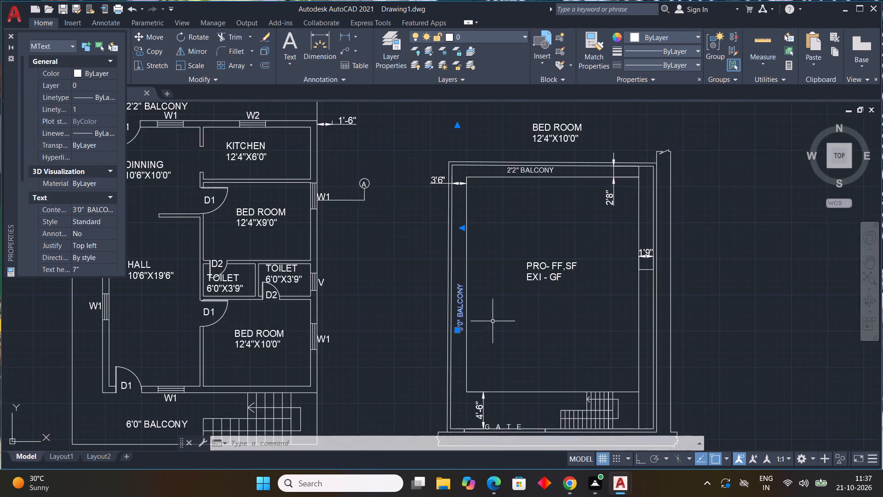
{"action": "middle_click_drag", "start_coordinate": [573, 282], "coordinate": [550, 314]}
{"action": "scroll", "coordinate": [512, 204], "scroll_direction": "up", "scroll_amount": 3}
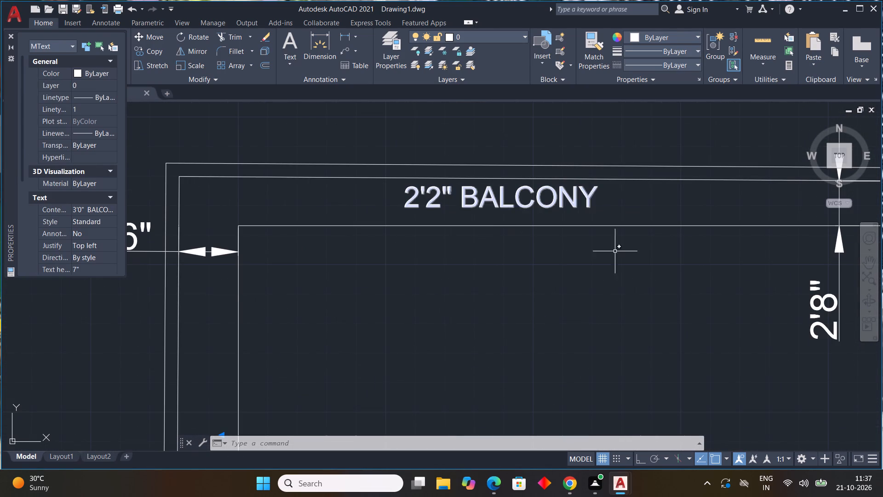
{"action": "key", "text": "Escape"}
{"action": "key", "text": "Escape"}
{"action": "key", "text": "Escape"}
Copy the ground floor plan's 25'0" WIDE ROAD label into the road strip south of the third plan.
{"action": "scroll", "coordinate": [680, 269], "scroll_direction": "down", "scroll_amount": 3}
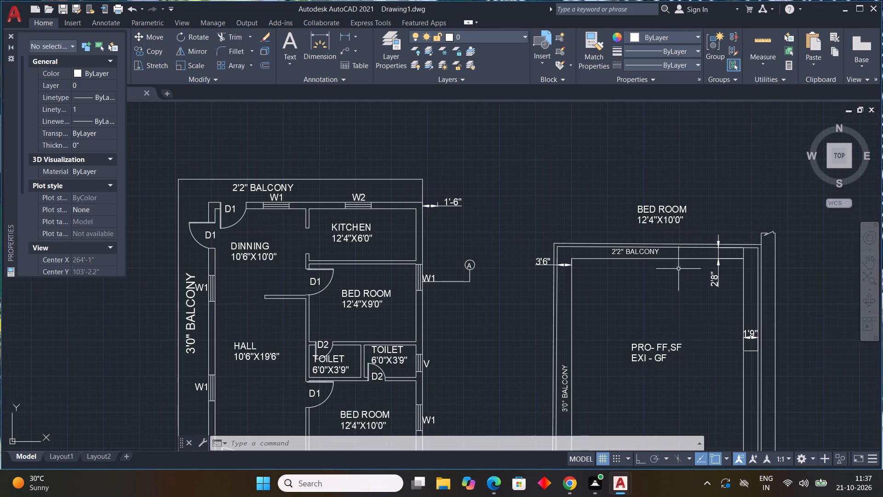
{"action": "middle_click_drag", "start_coordinate": [677, 341], "coordinate": [596, 266]}
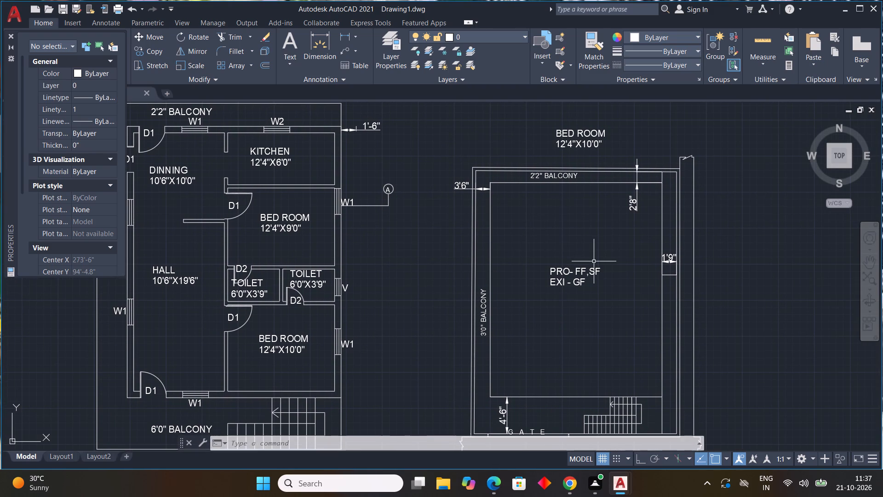
{"action": "scroll", "coordinate": [594, 261], "scroll_direction": "down", "scroll_amount": 1}
{"action": "middle_click_drag", "start_coordinate": [596, 356], "coordinate": [593, 352]}
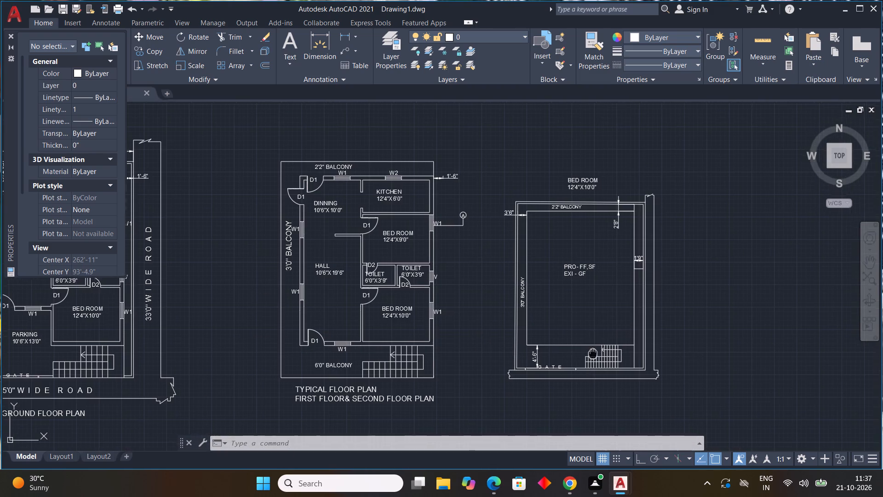
{"action": "middle_click_drag", "start_coordinate": [593, 352], "coordinate": [828, 233]}
{"action": "scroll", "coordinate": [620, 304], "scroll_direction": "down", "scroll_amount": 2}
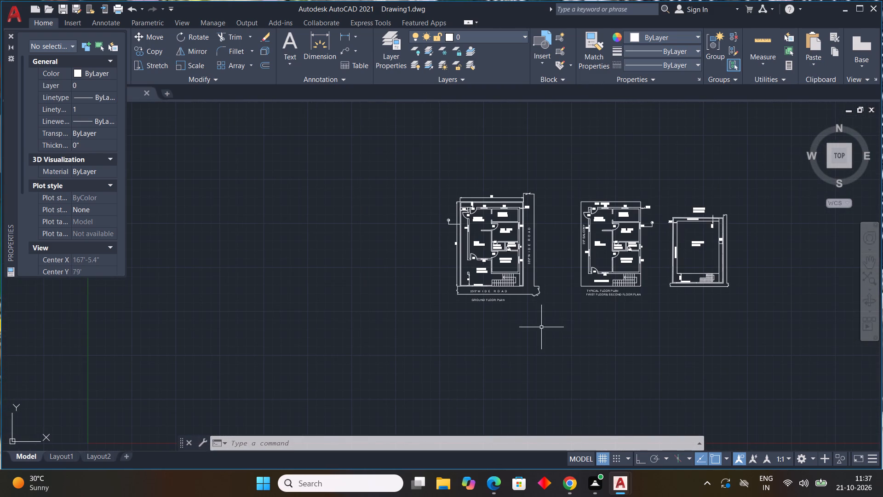
{"action": "scroll", "coordinate": [533, 324], "scroll_direction": "up", "scroll_amount": 1}
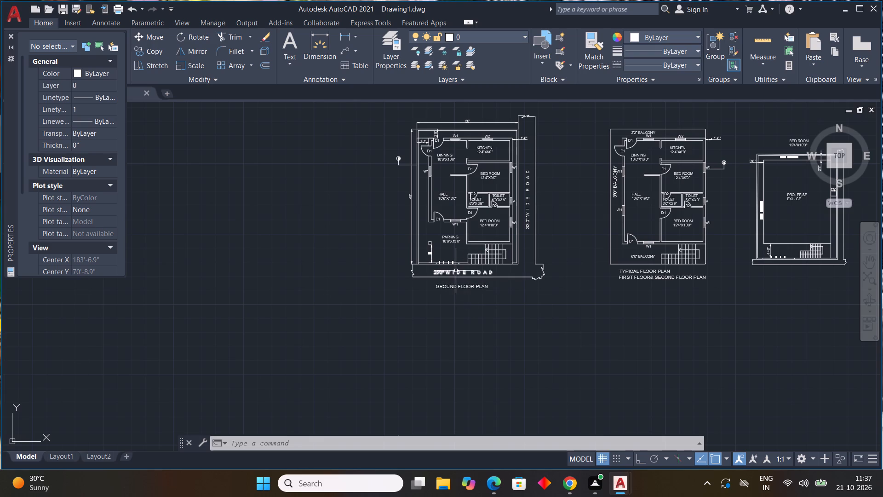
{"action": "scroll", "coordinate": [465, 270], "scroll_direction": "up", "scroll_amount": 3}
{"action": "left_click", "coordinate": [454, 276]}
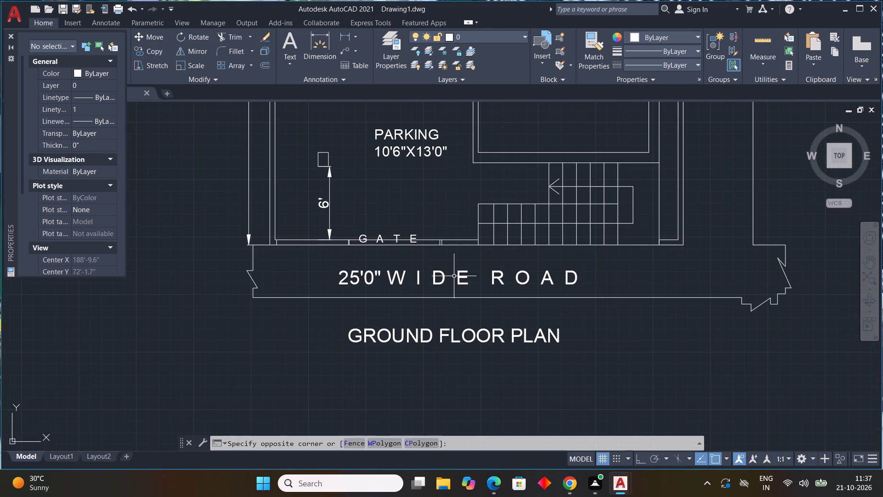
{"action": "left_click", "coordinate": [413, 282]}
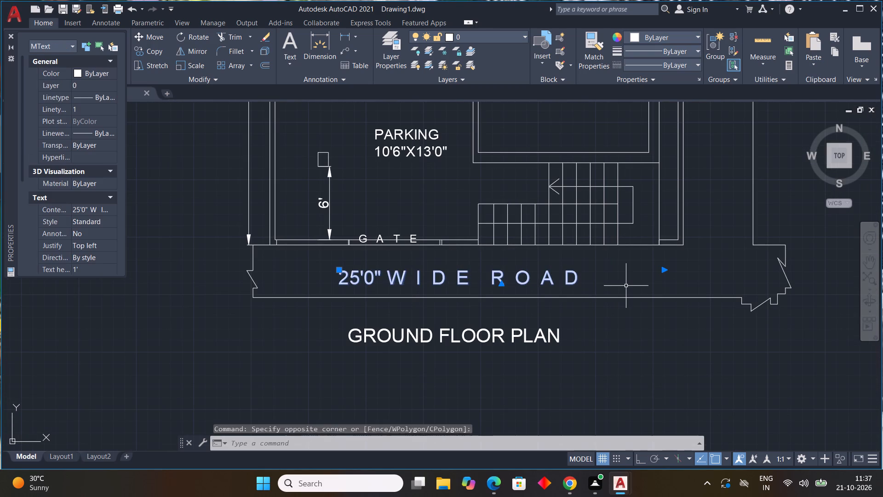
{"action": "type", "text": "CO"}
{"action": "key", "text": "space"}
{"action": "left_click_drag", "start_coordinate": [355, 282], "coordinate": [363, 283]}
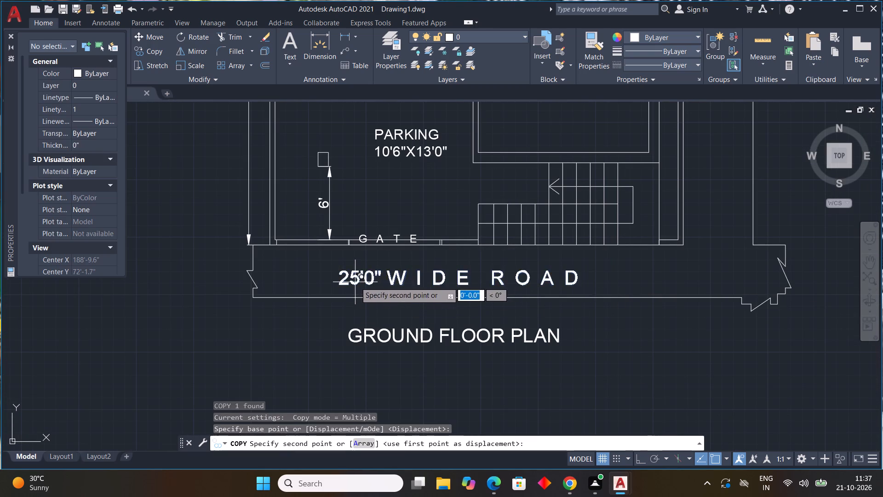
{"action": "left_click_drag", "start_coordinate": [363, 283], "coordinate": [380, 283]}
{"action": "middle_click_drag", "start_coordinate": [606, 299], "coordinate": [44, 288]}
{"action": "scroll", "coordinate": [606, 299], "scroll_direction": "down", "scroll_amount": 2}
{"action": "scroll", "coordinate": [478, 259], "scroll_direction": "up", "scroll_amount": 4}
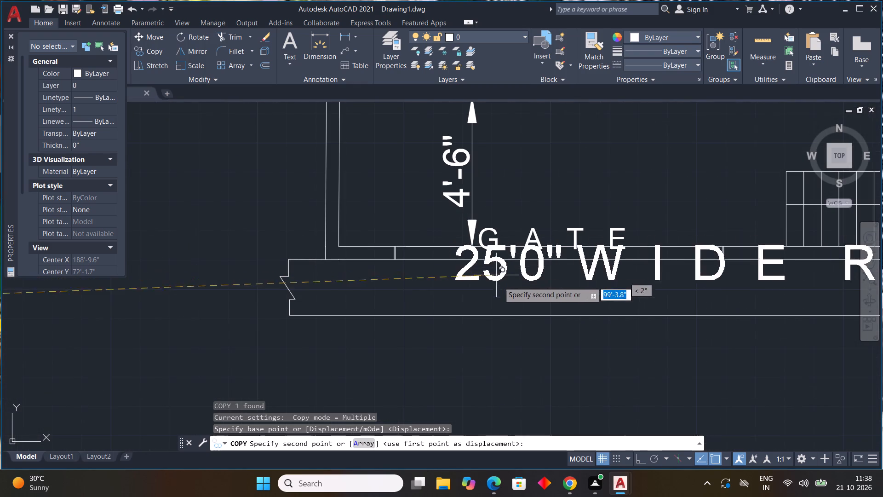
{"action": "left_click", "coordinate": [489, 301]}
{"action": "scroll", "coordinate": [510, 339], "scroll_direction": "down", "scroll_amount": 4}
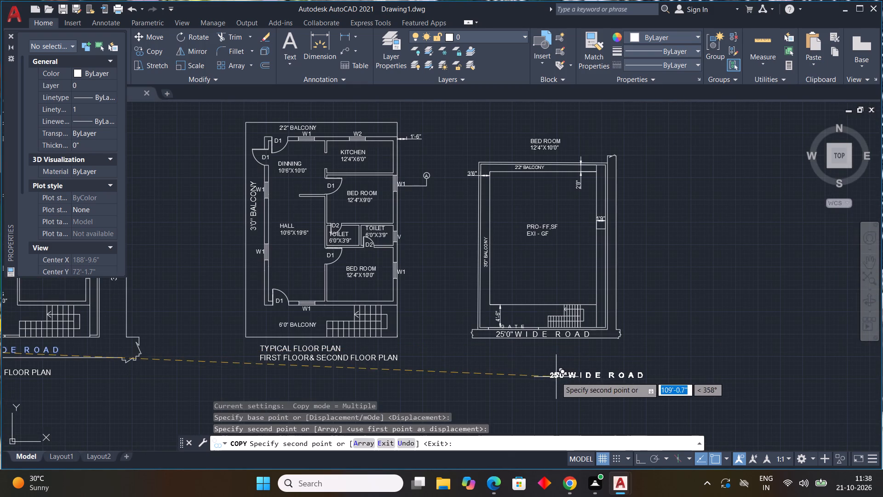
{"action": "key", "text": "Escape"}
Copy the ground floor plan's 33'0" WIDE ROAD label into the road strip east of the third plan.
{"action": "scroll", "coordinate": [542, 370], "scroll_direction": "down", "scroll_amount": 5}
{"action": "middle_click_drag", "start_coordinate": [501, 389], "coordinate": [501, 374]}
{"action": "scroll", "coordinate": [497, 369], "scroll_direction": "up", "scroll_amount": 5}
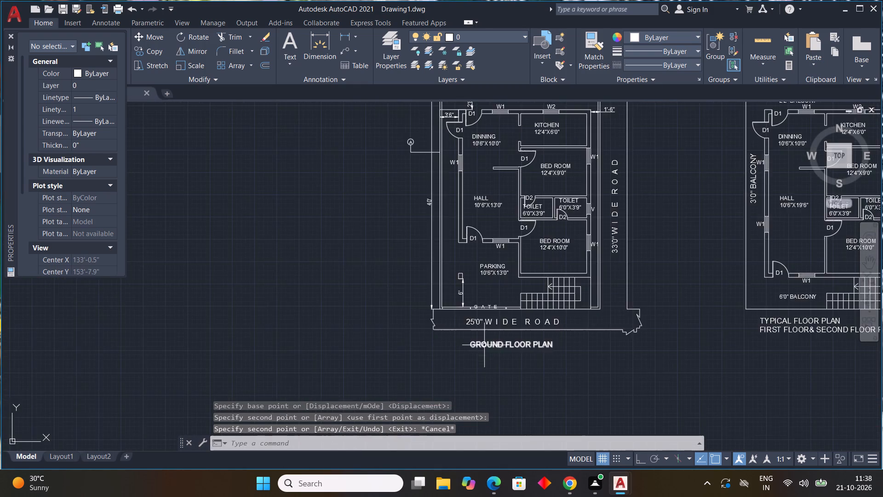
{"action": "middle_click_drag", "start_coordinate": [503, 339], "coordinate": [375, 447]}
{"action": "left_click", "coordinate": [491, 351]}
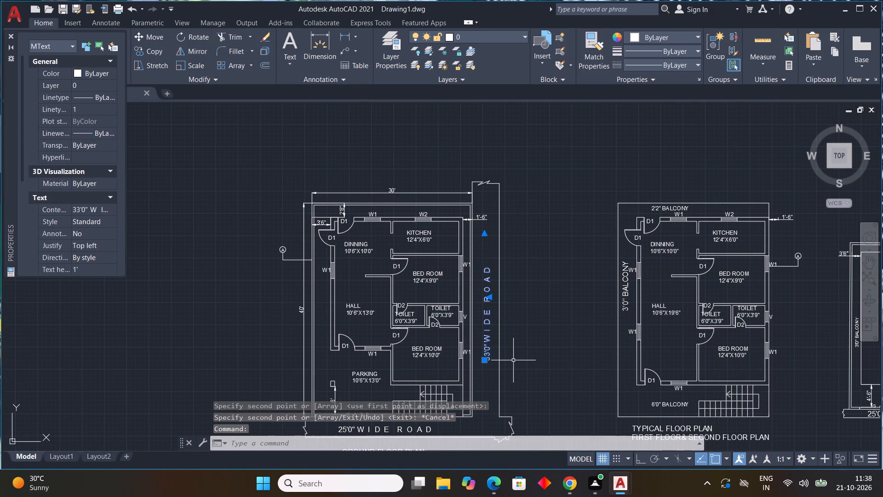
{"action": "type", "text": "CO"}
{"action": "key", "text": "space"}
{"action": "left_click", "coordinate": [470, 358]}
{"action": "middle_click_drag", "start_coordinate": [574, 371], "coordinate": [573, 373]}
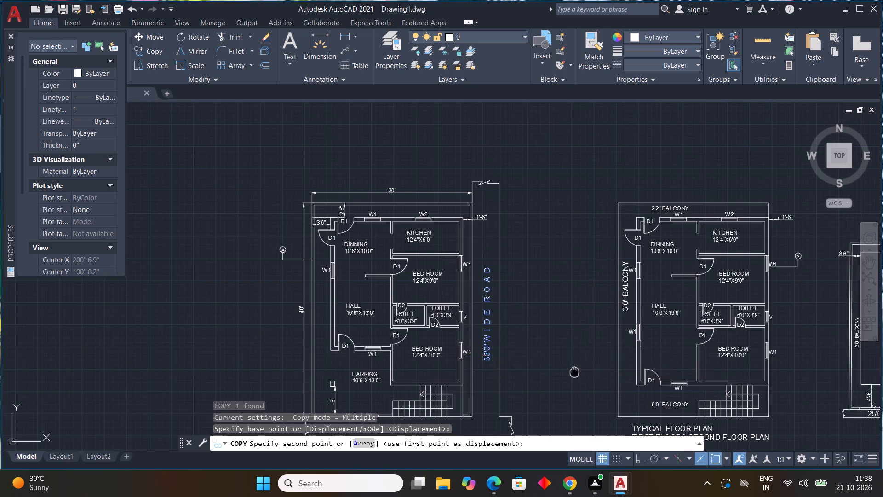
{"action": "middle_click_drag", "start_coordinate": [573, 373], "coordinate": [123, 398]}
{"action": "scroll", "coordinate": [520, 376], "scroll_direction": "up", "scroll_amount": 4}
{"action": "scroll", "coordinate": [528, 384], "scroll_direction": "down", "scroll_amount": 3}
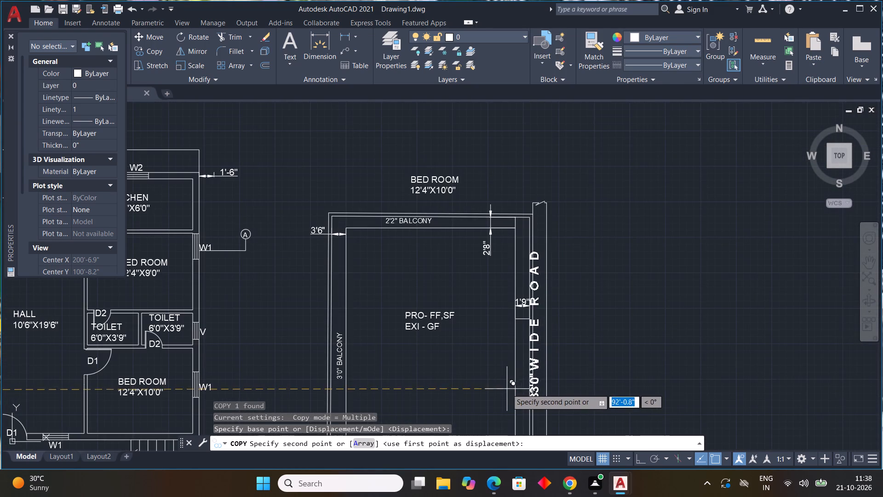
{"action": "scroll", "coordinate": [522, 394], "scroll_direction": "up", "scroll_amount": 4}
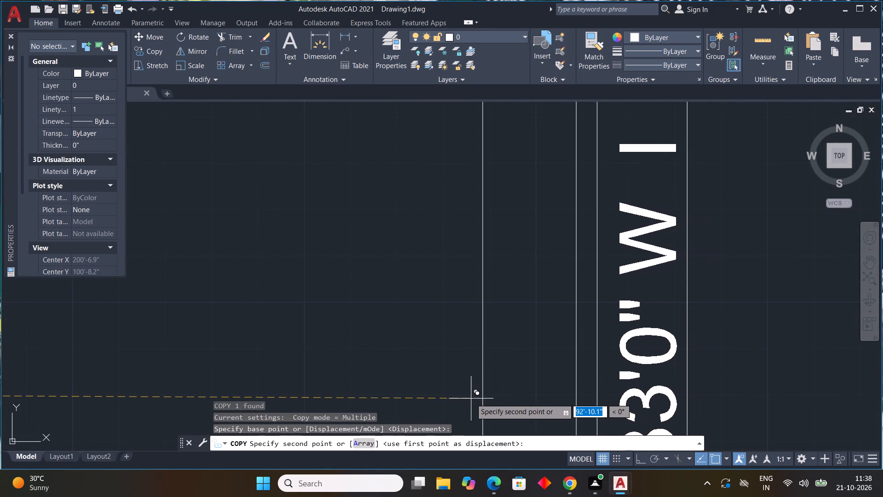
{"action": "left_click", "coordinate": [471, 399]}
{"action": "key", "text": "Escape"}
Set the text height of the third plan's 33'0" and 25'0" WIDE ROAD labels to 7".
{"action": "scroll", "coordinate": [636, 396], "scroll_direction": "down", "scroll_amount": 5}
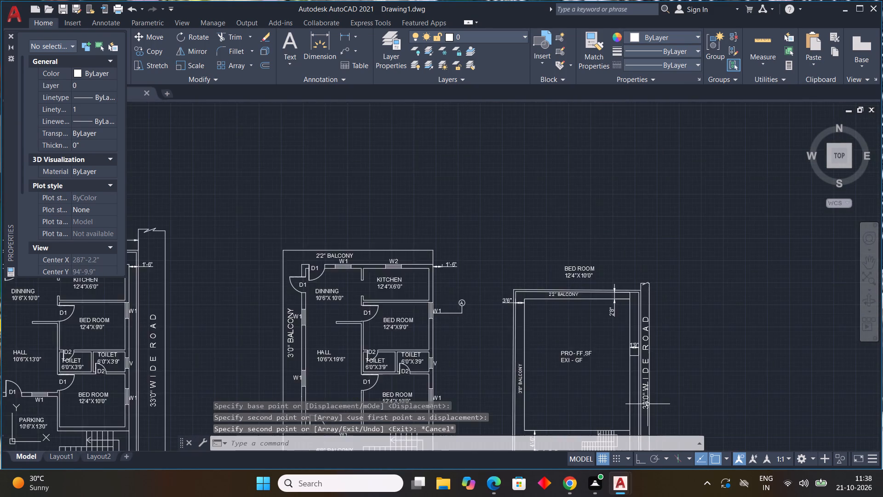
{"action": "middle_click_drag", "start_coordinate": [648, 404], "coordinate": [648, 281]}
{"action": "left_click", "coordinate": [648, 281]}
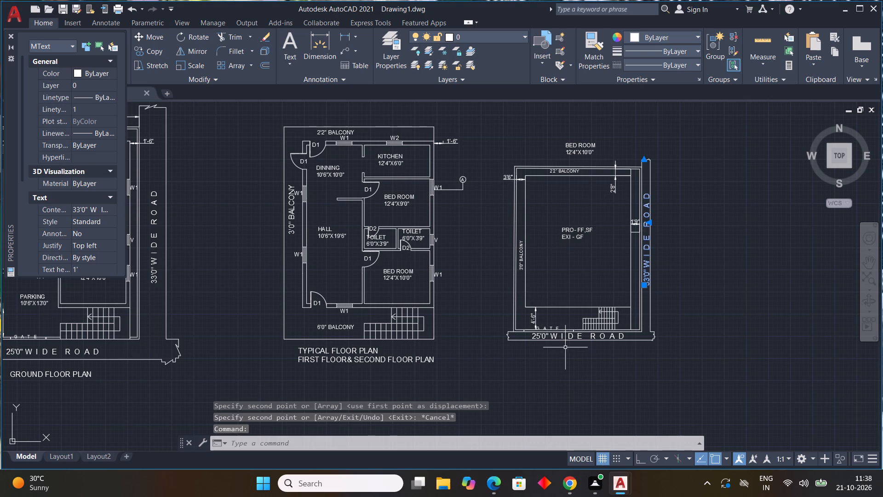
{"action": "left_click", "coordinate": [559, 335]}
{"action": "left_click", "coordinate": [567, 340]}
{"action": "left_click", "coordinate": [578, 338]}
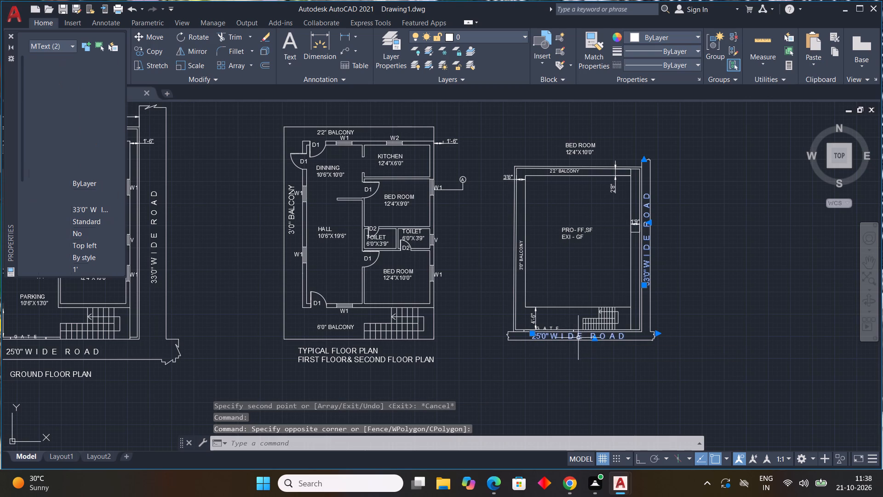
{"action": "scroll", "coordinate": [72, 231], "scroll_direction": "down", "scroll_amount": 3}
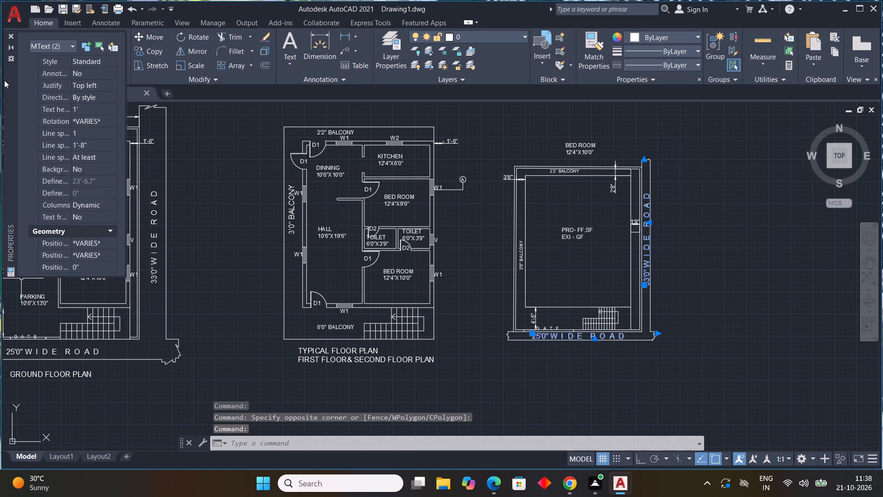
{"action": "left_click", "coordinate": [96, 111]}
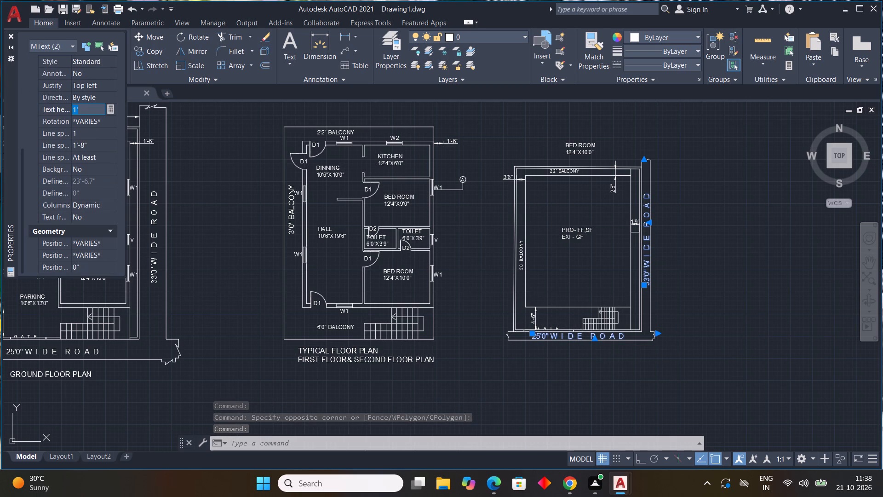
{"action": "left_click_drag", "start_coordinate": [96, 111], "coordinate": [25, 112]}
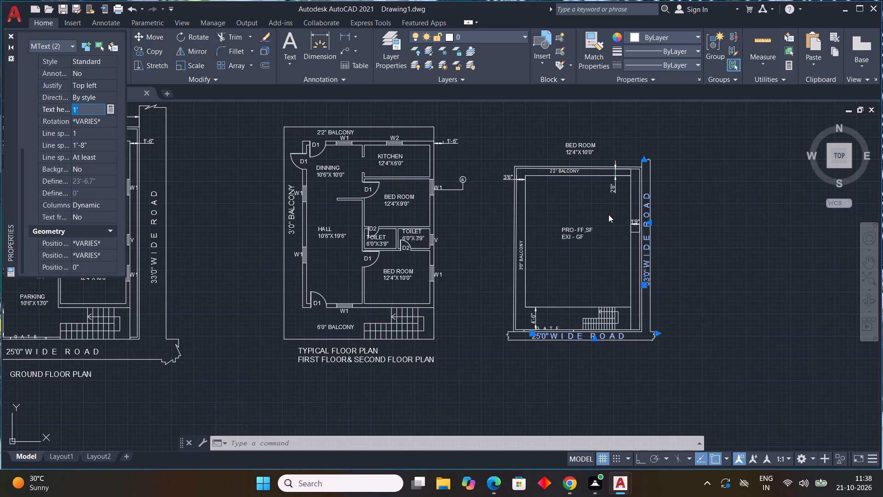
{"action": "type", "text": "7\""}
{"action": "key", "text": "Return"}
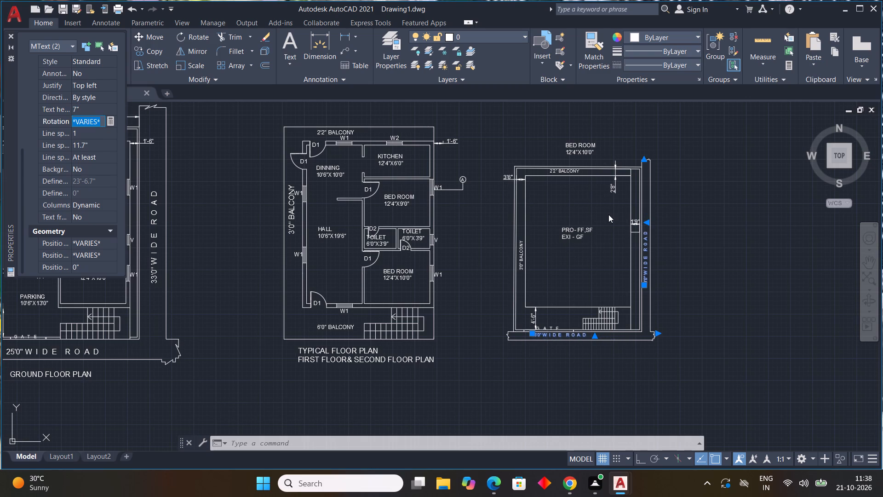
{"action": "key", "text": "Escape"}
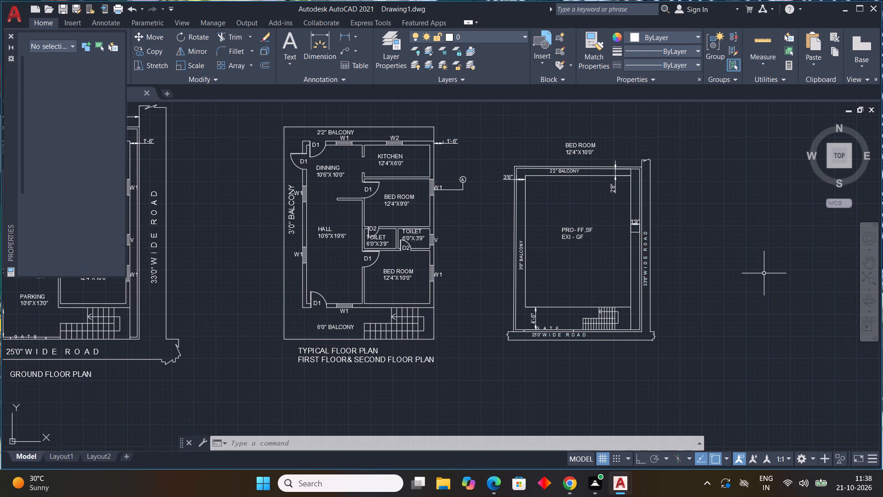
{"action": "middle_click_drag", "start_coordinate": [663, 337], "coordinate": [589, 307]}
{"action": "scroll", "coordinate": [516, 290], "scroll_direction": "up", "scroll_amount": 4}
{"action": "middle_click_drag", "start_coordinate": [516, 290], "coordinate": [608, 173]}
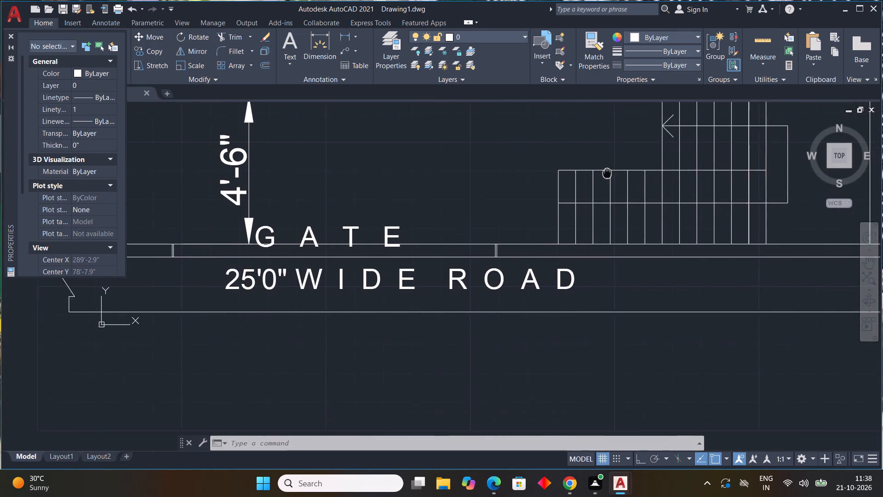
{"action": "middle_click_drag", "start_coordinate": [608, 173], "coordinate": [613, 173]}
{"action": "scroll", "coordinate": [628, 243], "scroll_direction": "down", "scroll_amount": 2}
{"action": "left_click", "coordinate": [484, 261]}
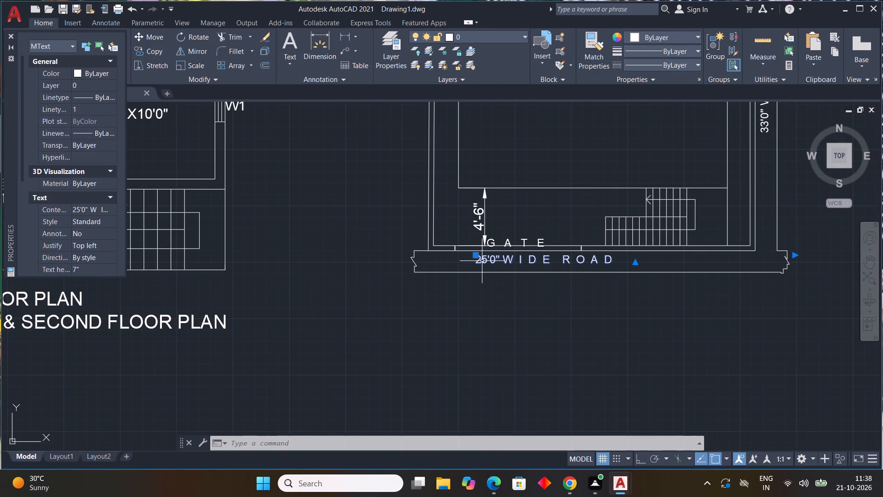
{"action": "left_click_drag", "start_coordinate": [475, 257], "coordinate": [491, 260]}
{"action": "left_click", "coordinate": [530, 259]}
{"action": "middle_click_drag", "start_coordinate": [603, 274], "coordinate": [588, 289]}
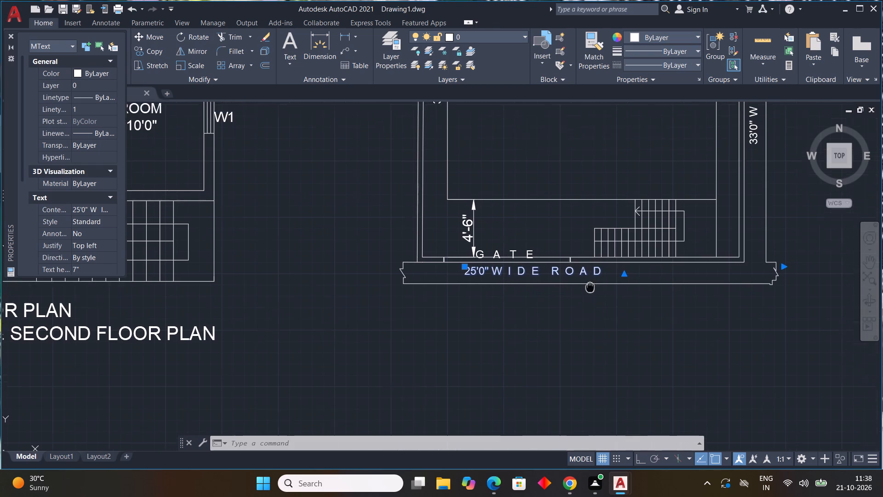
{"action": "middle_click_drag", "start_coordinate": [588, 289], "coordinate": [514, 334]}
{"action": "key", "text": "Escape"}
Replace the text of the BED ROOM 12'4"X10'0" label above the third plan with PLOT NO. 6.
{"action": "scroll", "coordinate": [781, 315], "scroll_direction": "down", "scroll_amount": 4}
{"action": "middle_click_drag", "start_coordinate": [781, 318], "coordinate": [779, 326]}
{"action": "middle_click_drag", "start_coordinate": [793, 314], "coordinate": [579, 288]}
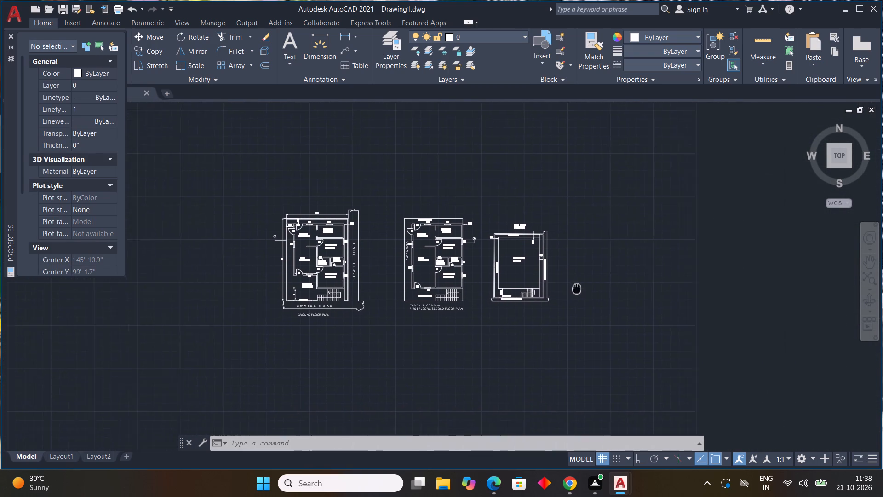
{"action": "middle_click_drag", "start_coordinate": [579, 288], "coordinate": [620, 253]}
{"action": "scroll", "coordinate": [516, 283], "scroll_direction": "up", "scroll_amount": 2}
{"action": "scroll", "coordinate": [523, 284], "scroll_direction": "down", "scroll_amount": 1}
{"action": "middle_click_drag", "start_coordinate": [553, 285], "coordinate": [598, 280]}
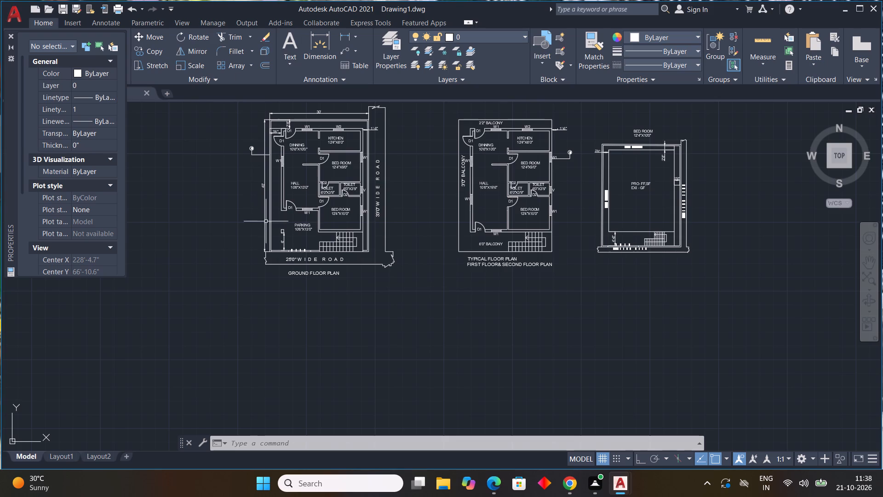
{"action": "scroll", "coordinate": [300, 262], "scroll_direction": "up", "scroll_amount": 1}
{"action": "middle_click_drag", "start_coordinate": [300, 262], "coordinate": [198, 352]}
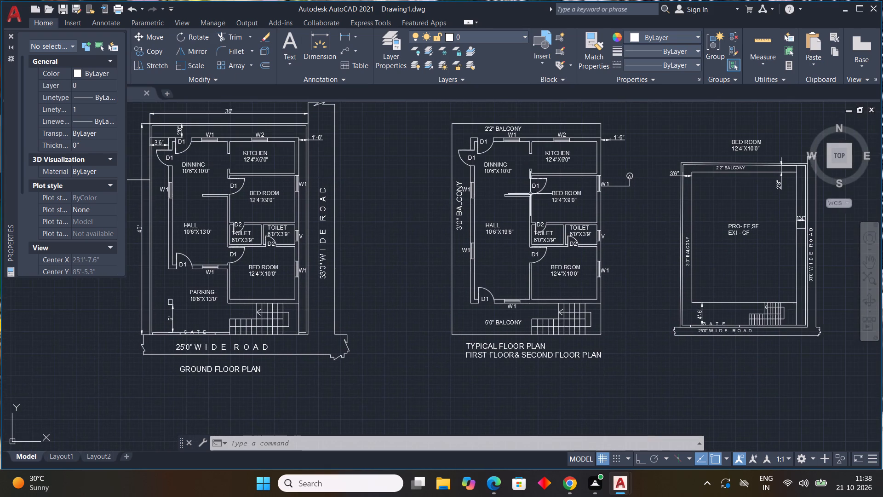
{"action": "middle_click_drag", "start_coordinate": [530, 194], "coordinate": [352, 313]}
{"action": "scroll", "coordinate": [555, 272], "scroll_direction": "up", "scroll_amount": 2}
{"action": "double_click", "coordinate": [573, 262]}
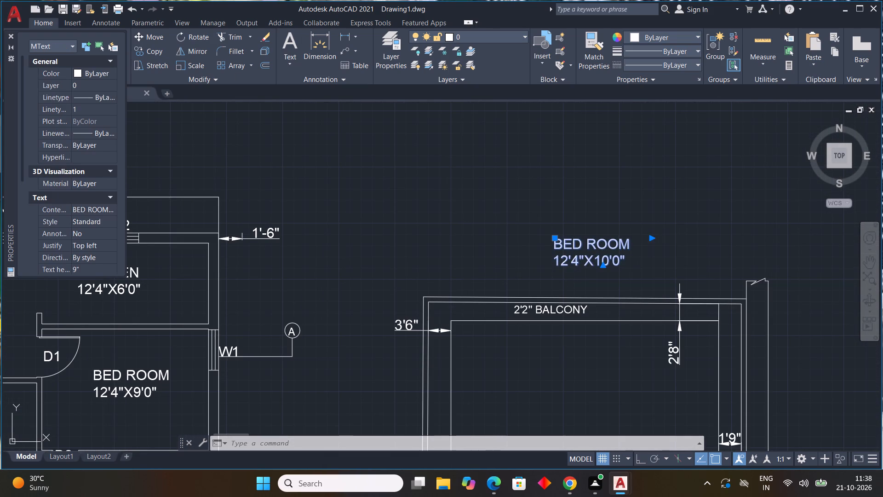
{"action": "left_click", "coordinate": [644, 253]}
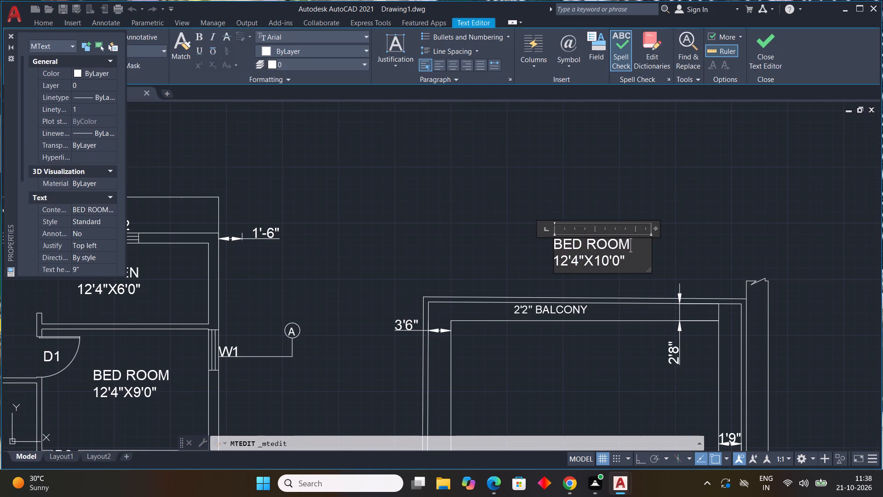
{"action": "left_click", "coordinate": [641, 261]}
{"action": "key", "text": "BackSpace"}
{"action": "key", "text": "BackSpace"}
{"action": "key", "text": "BackSpace"}
{"action": "key", "text": "BackSpace"}
{"action": "key", "text": "BackSpace"}
{"action": "key", "text": "BackSpace"}
{"action": "key", "text": "BackSpace"}
{"action": "key", "text": "BackSpace"}
{"action": "key", "text": "BackSpace"}
{"action": "key", "text": "BackSpace"}
{"action": "key", "text": "BackSpace"}
{"action": "key", "text": "BackSpace"}
{"action": "key", "text": "BackSpace"}
{"action": "key", "text": "BackSpace"}
{"action": "key", "text": "BackSpace"}
{"action": "key", "text": "BackSpace"}
{"action": "key", "text": "BackSpace"}
{"action": "key", "text": "BackSpace"}
{"action": "key", "text": "BackSpace"}
{"action": "key", "text": "BackSpace"}
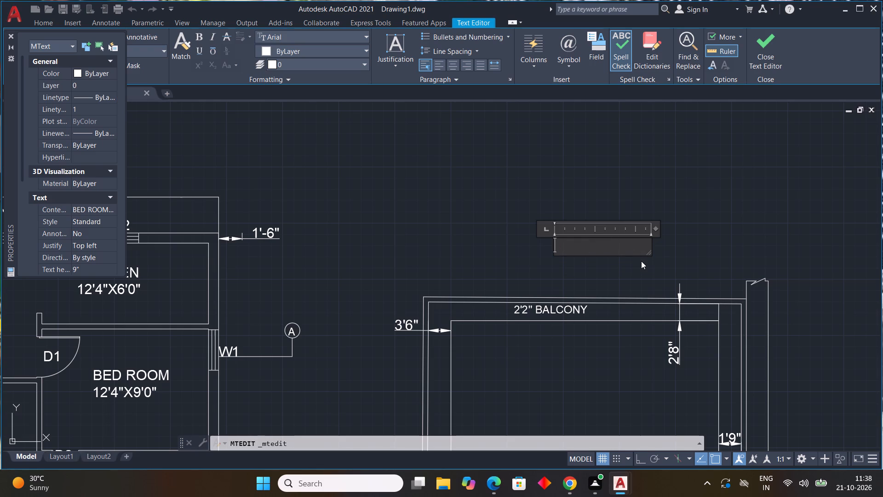
{"action": "type", "text": "PLOT"}
{"action": "key", "text": "space"}
{"action": "type", "text": "NP"}
{"action": "key", "text": "BackSpace"}
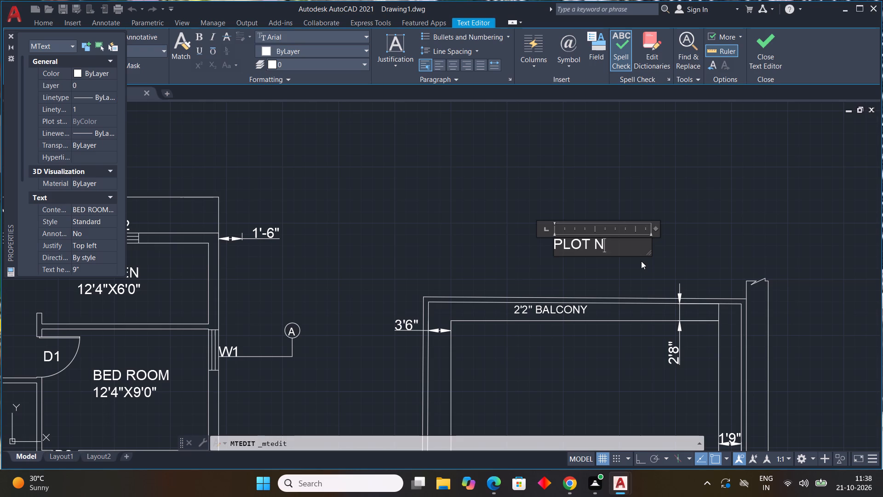
{"action": "key", "text": "o"}
{"action": "type", "text": "."}
{"action": "key", "text": "space"}
{"action": "key", "text": "6"}
Add an indented second line reading 30'0" beneath PLOT NO. 6 in the same label and finish the text edit.
{"action": "key", "text": "Return"}
{"action": "key", "text": "Return"}
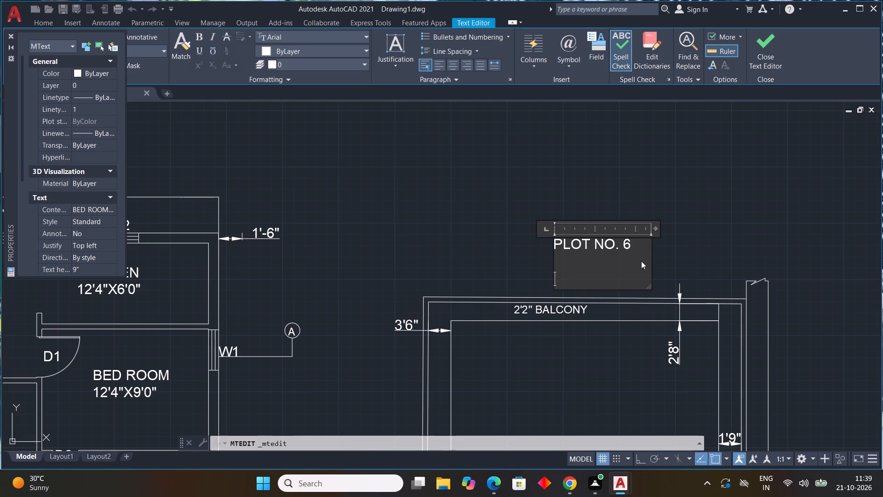
{"action": "left_click", "coordinate": [641, 261]}
{"action": "key", "text": "space"}
{"action": "key", "text": "space"}
{"action": "key", "text": "space"}
{"action": "key", "text": "space"}
{"action": "key", "text": "space"}
{"action": "key", "text": "space"}
{"action": "key", "text": "4"}
{"action": "key", "text": "BackSpace"}
{"action": "type", "text": "30'0\""}
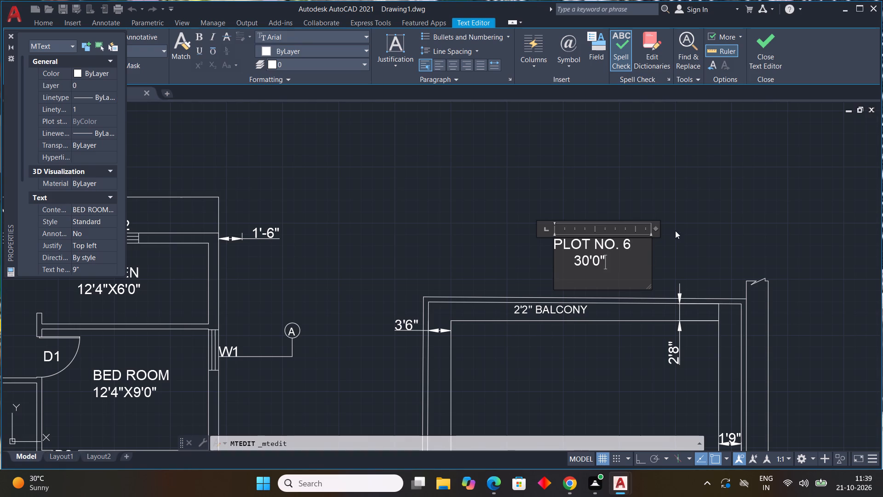
{"action": "left_click", "coordinate": [675, 231]}
Copy the PLOT NO. 6 30'0" label into the open space just west of the third plan.
{"action": "middle_click_drag", "start_coordinate": [607, 272], "coordinate": [595, 204]}
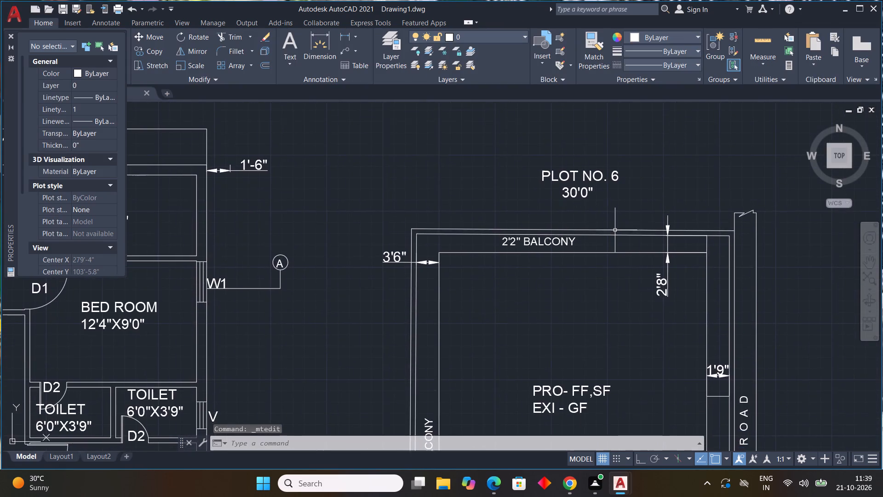
{"action": "scroll", "coordinate": [615, 231], "scroll_direction": "down", "scroll_amount": 2}
{"action": "left_click", "coordinate": [603, 212]}
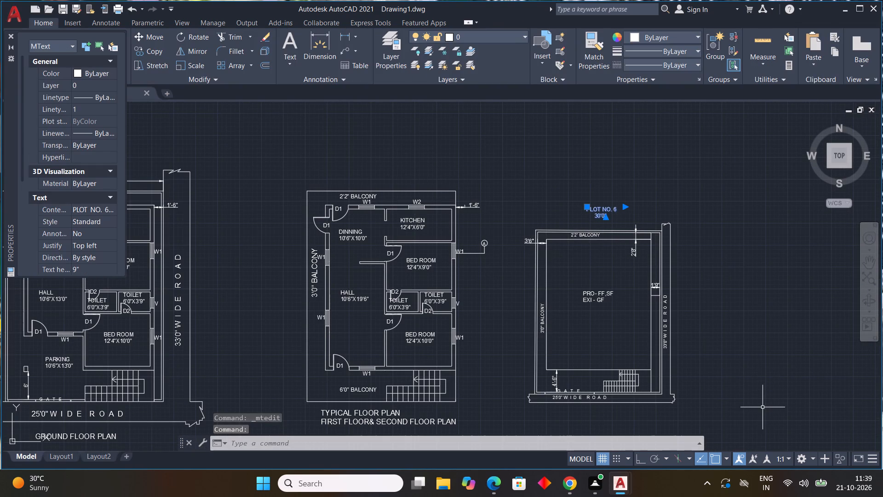
{"action": "type", "text": "CO"}
{"action": "key", "text": "space"}
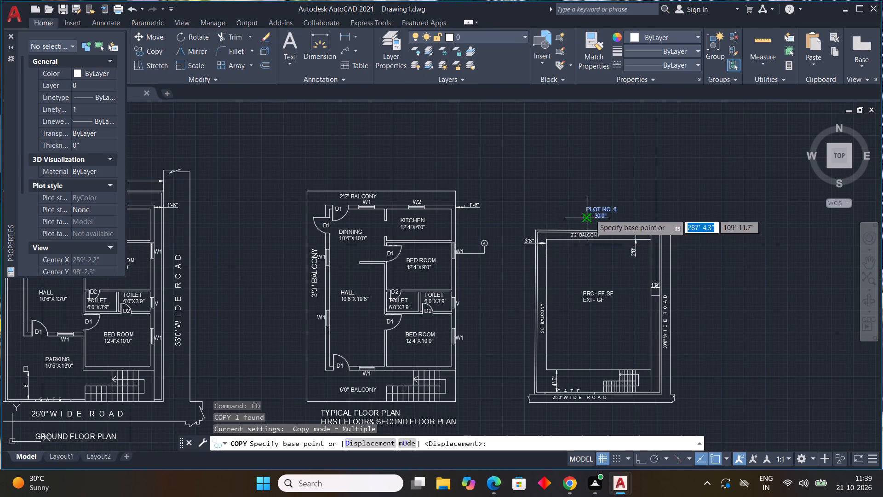
{"action": "left_click", "coordinate": [593, 211]}
{"action": "left_click", "coordinate": [486, 324]}
{"action": "key", "text": "Escape"}
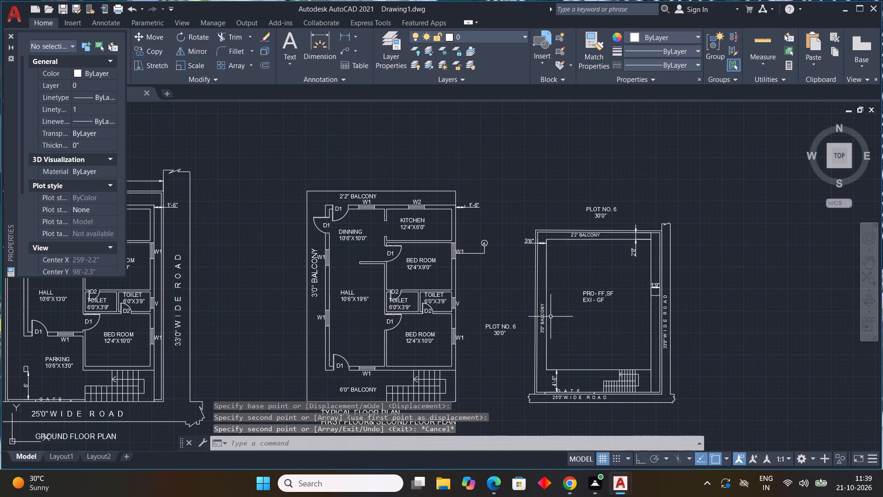
Rotate the copied PLOT NO. 6 30'0" label 90° so it reads vertically, parallel to the third plan's west wall.
{"action": "left_click_drag", "start_coordinate": [525, 312], "coordinate": [522, 316]}
{"action": "left_click", "coordinate": [485, 352]}
{"action": "type", "text": "RO"}
{"action": "key", "text": "space"}
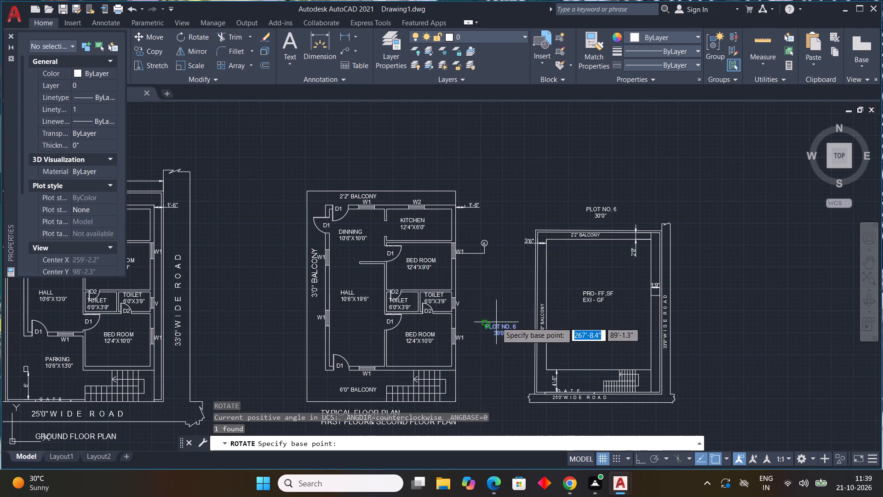
{"action": "left_click", "coordinate": [487, 324]}
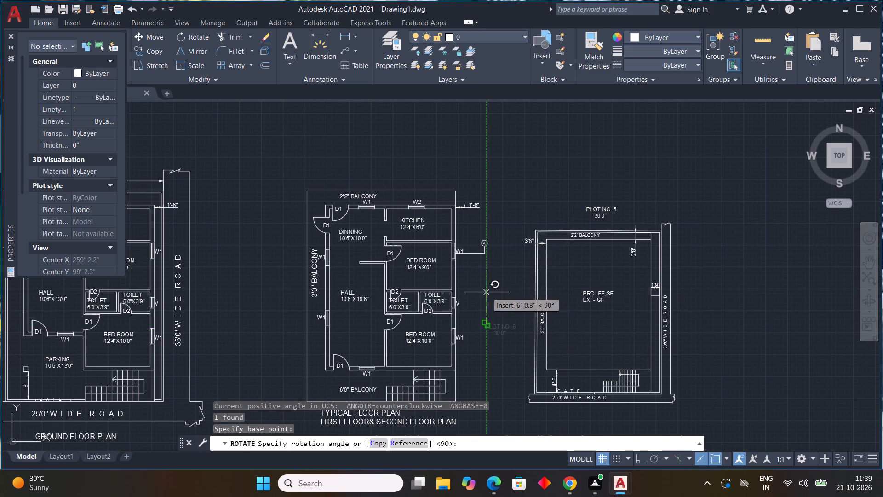
{"action": "left_click", "coordinate": [482, 291]}
Move the vertical PLOT NO. 6 label about 5'-4" east-southeast, close to the third plan's west wall.
{"action": "left_click", "coordinate": [500, 288]}
{"action": "left_click_drag", "start_coordinate": [490, 325], "coordinate": [483, 335]}
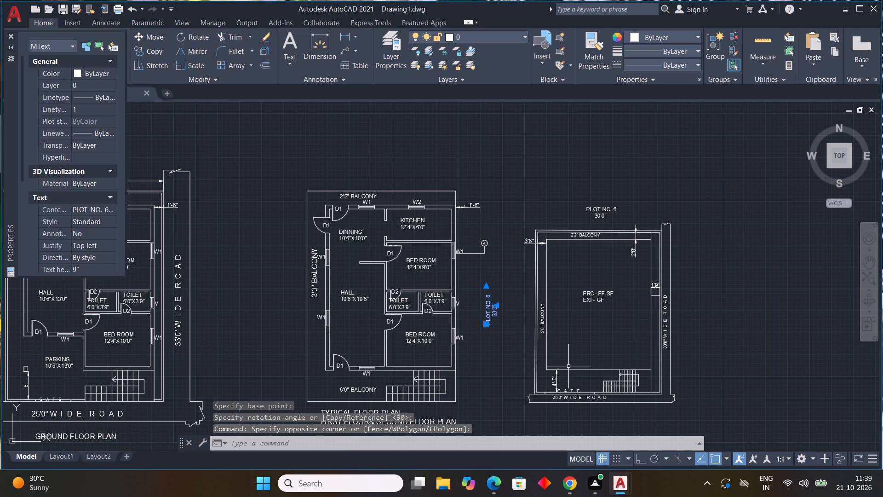
{"action": "key", "text": "m"}
{"action": "key", "text": "space"}
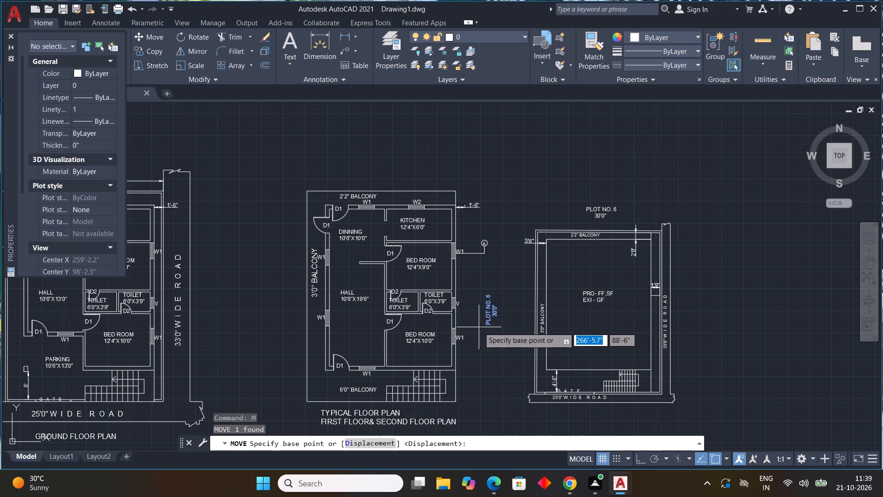
{"action": "left_click", "coordinate": [485, 324]}
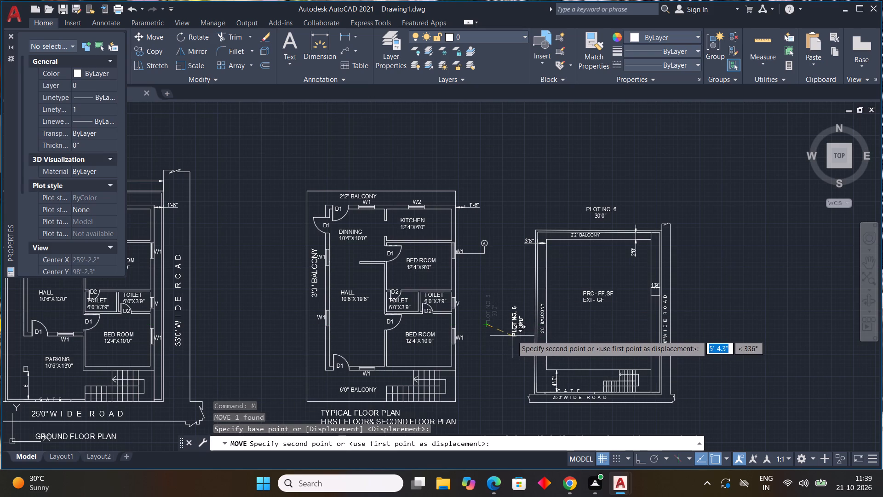
{"action": "left_click", "coordinate": [513, 335]}
{"action": "key", "text": "Escape"}
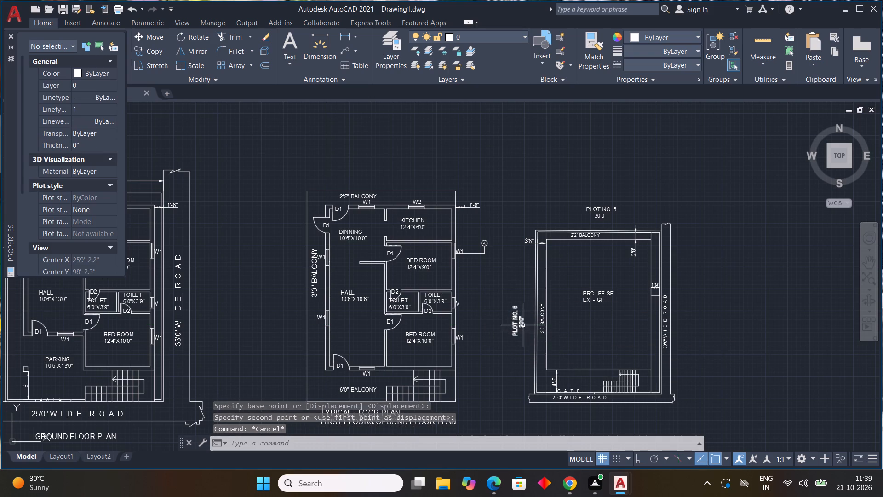
Edit the vertical west-side label to read PLOT NO. 8 with 40'0" on its second line.
{"action": "double_click", "coordinate": [521, 322]}
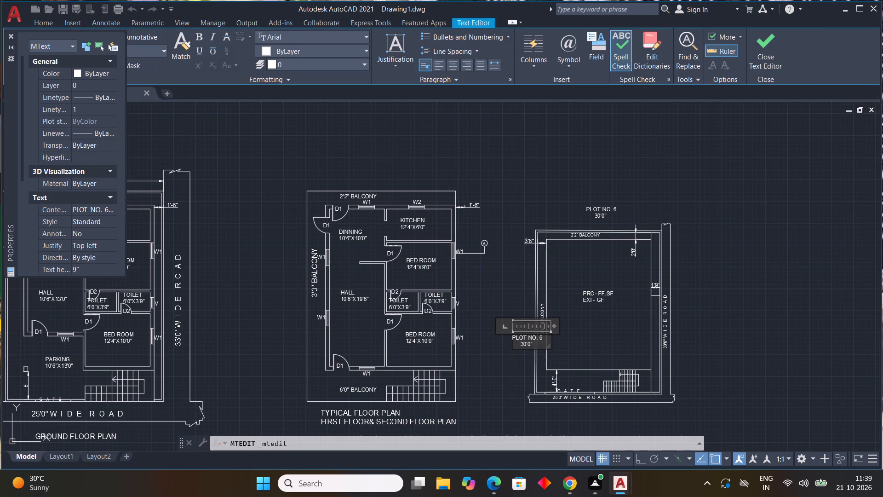
{"action": "left_click", "coordinate": [522, 344]}
{"action": "key", "text": "BackSpace"}
{"action": "key", "text": "4"}
{"action": "left_click", "coordinate": [546, 339]}
{"action": "key", "text": "BackSpace"}
{"action": "key", "text": "8"}
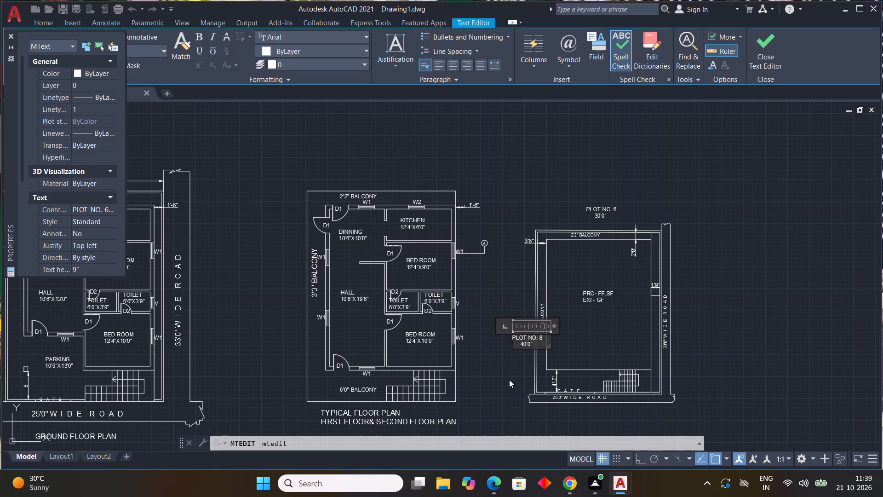
{"action": "left_click", "coordinate": [509, 380]}
Add a multiline text title reading SITE PLAN below the 25'0" WIDE ROAD strip of the third plan.
{"action": "middle_click_drag", "start_coordinate": [555, 361], "coordinate": [493, 385]}
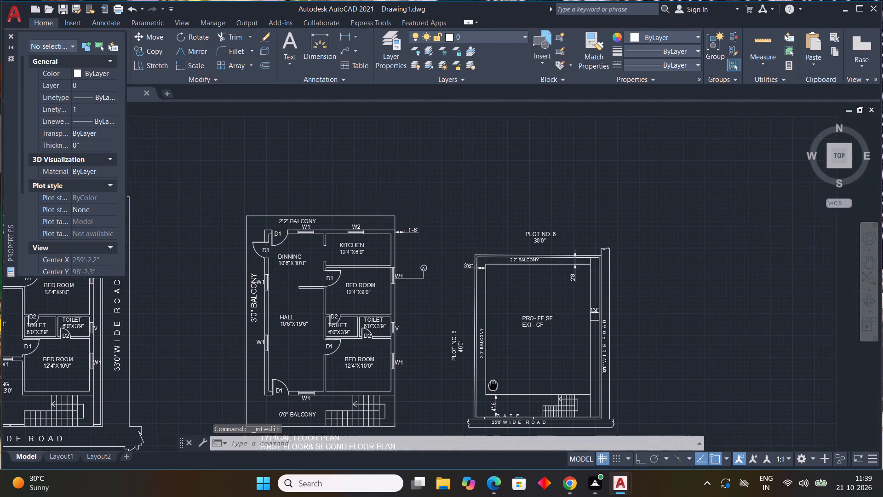
{"action": "middle_click_drag", "start_coordinate": [493, 385], "coordinate": [477, 265]}
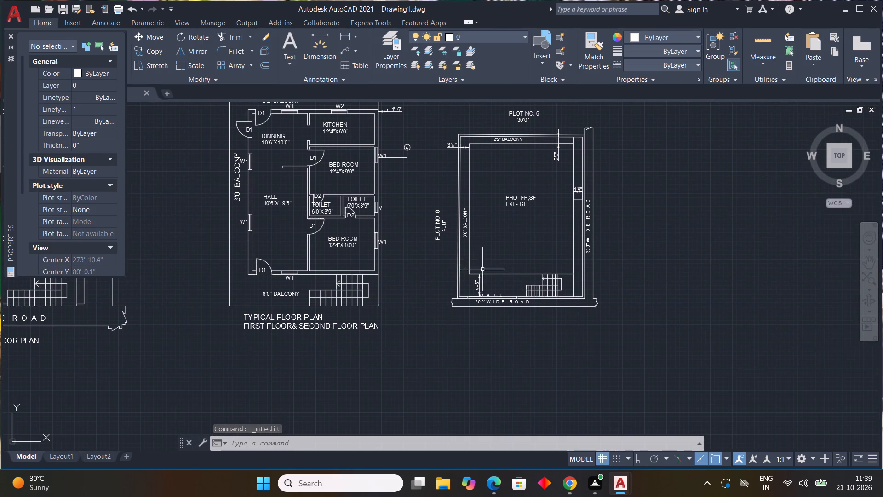
{"action": "middle_click_drag", "start_coordinate": [480, 285], "coordinate": [480, 277]}
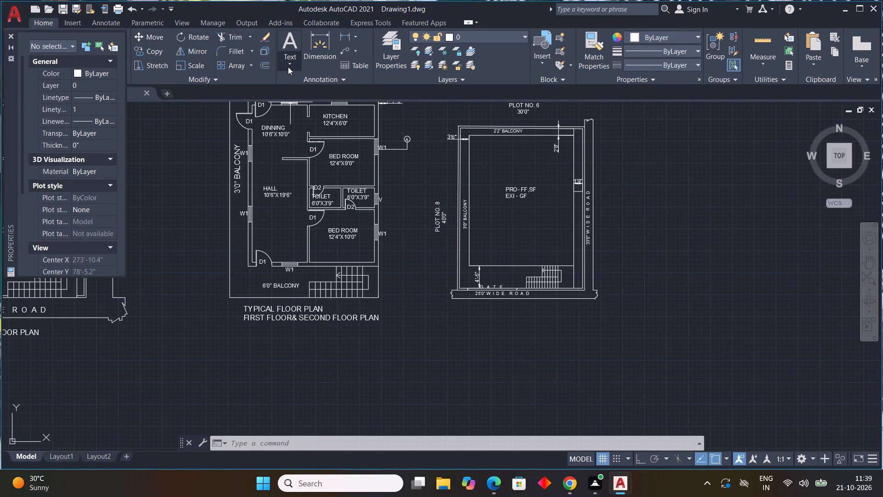
{"action": "left_click", "coordinate": [292, 41]}
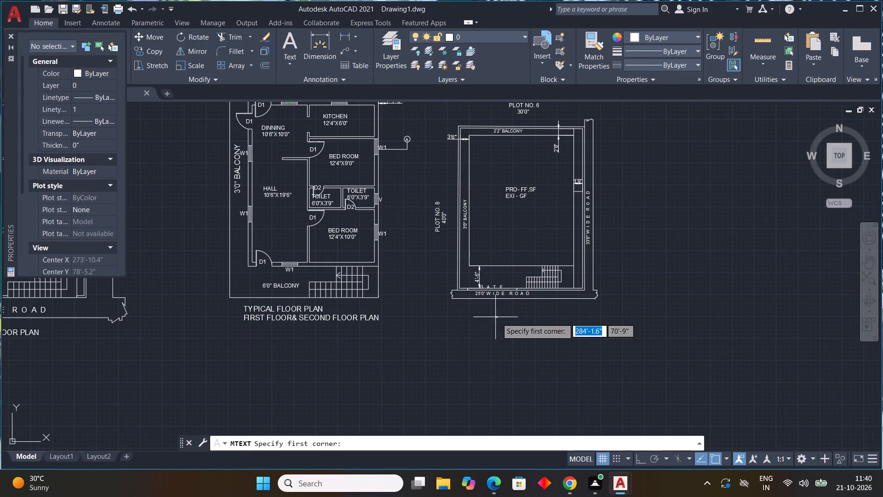
{"action": "middle_click_drag", "start_coordinate": [497, 318], "coordinate": [398, 232]}
{"action": "scroll", "coordinate": [396, 246], "scroll_direction": "up", "scroll_amount": 1}
{"action": "left_click", "coordinate": [366, 208]}
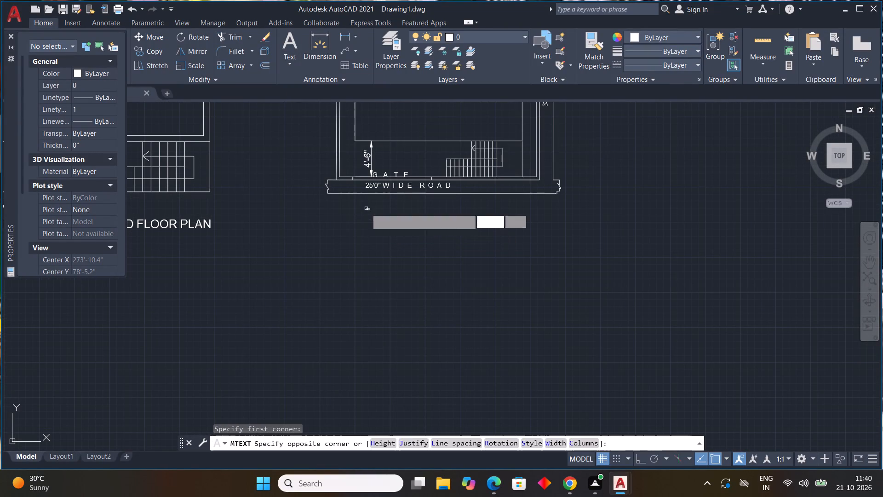
{"action": "left_click", "coordinate": [519, 242]}
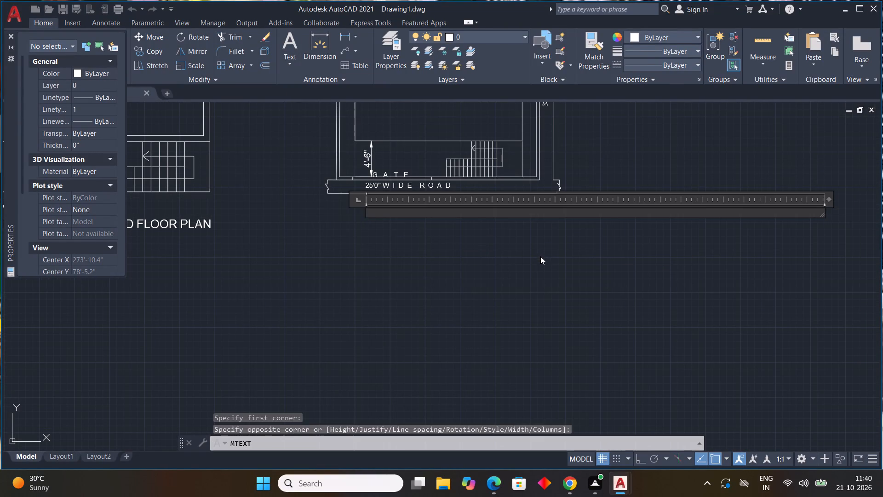
{"action": "key", "text": "s"}
{"action": "key", "text": "i"}
{"action": "key", "text": "t"}
{"action": "key", "text": "e"}
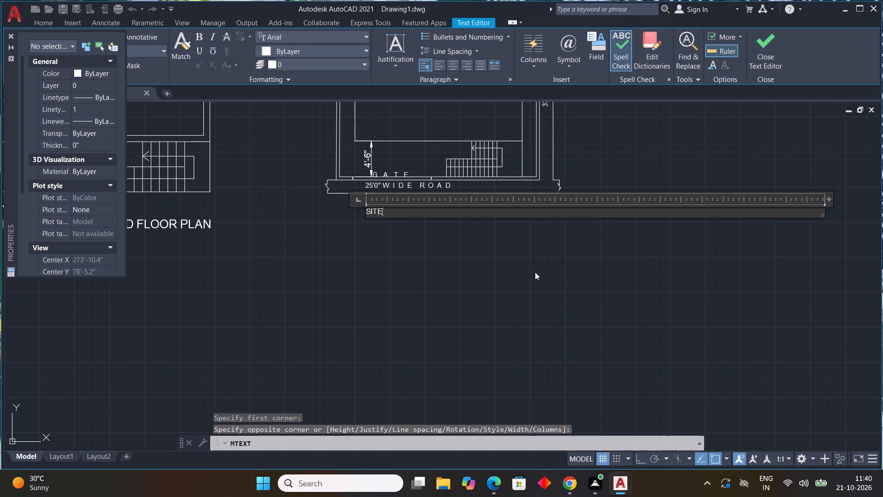
{"action": "key", "text": "space"}
{"action": "type", "text": "PLAN"}
{"action": "left_click", "coordinate": [491, 292]}
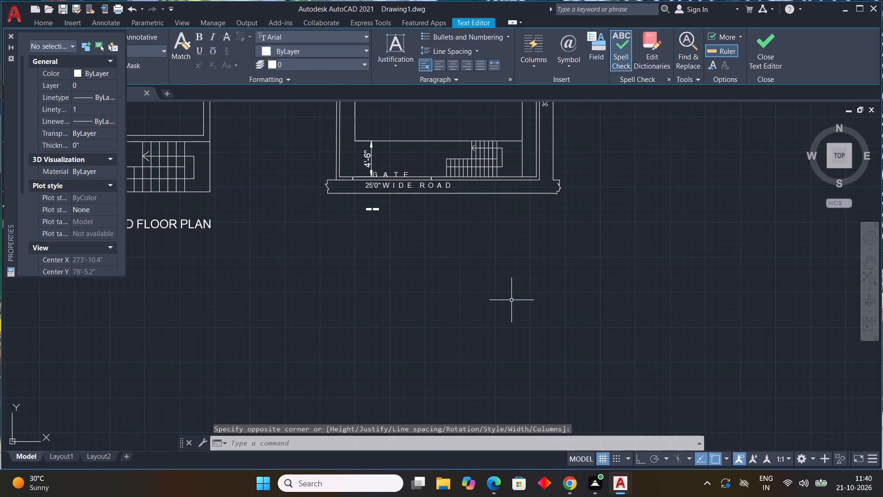
Set the text height of the SITE PLAN title to 1'.
{"action": "left_click", "coordinate": [376, 207]}
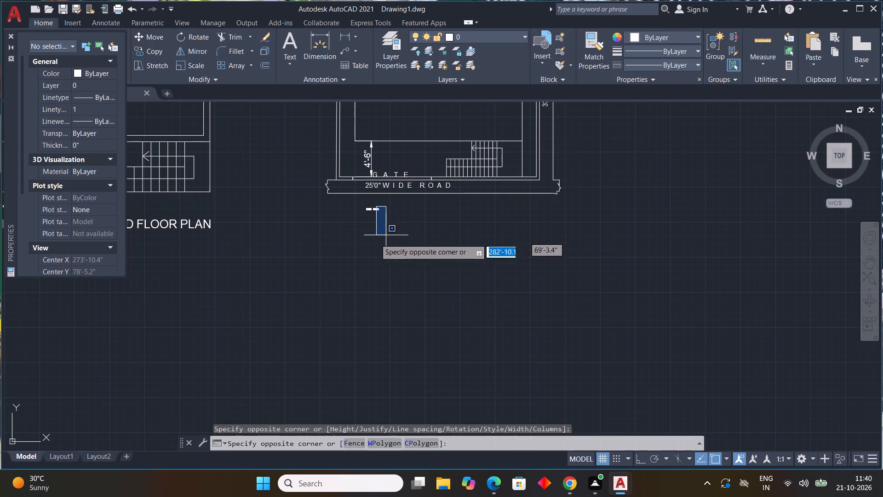
{"action": "left_click", "coordinate": [291, 243]}
{"action": "scroll", "coordinate": [62, 213], "scroll_direction": "down", "scroll_amount": 3}
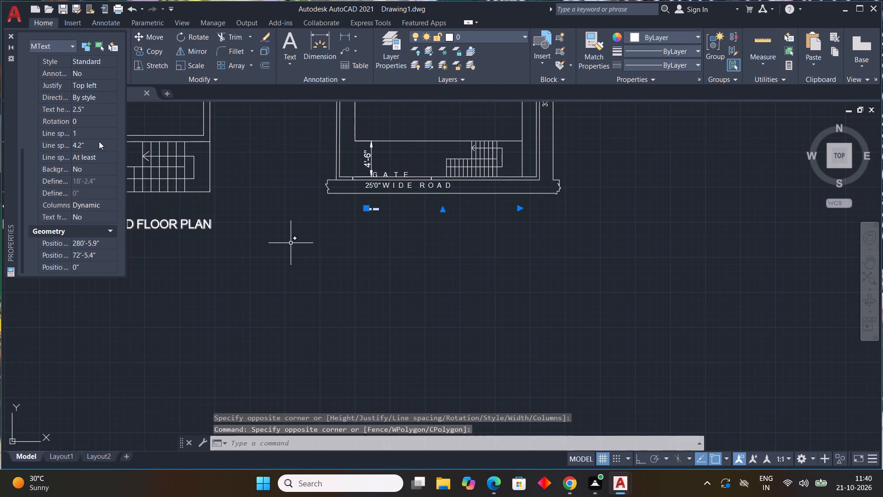
{"action": "left_click", "coordinate": [87, 108]}
{"action": "left_click_drag", "start_coordinate": [87, 108], "coordinate": [0, 108]}
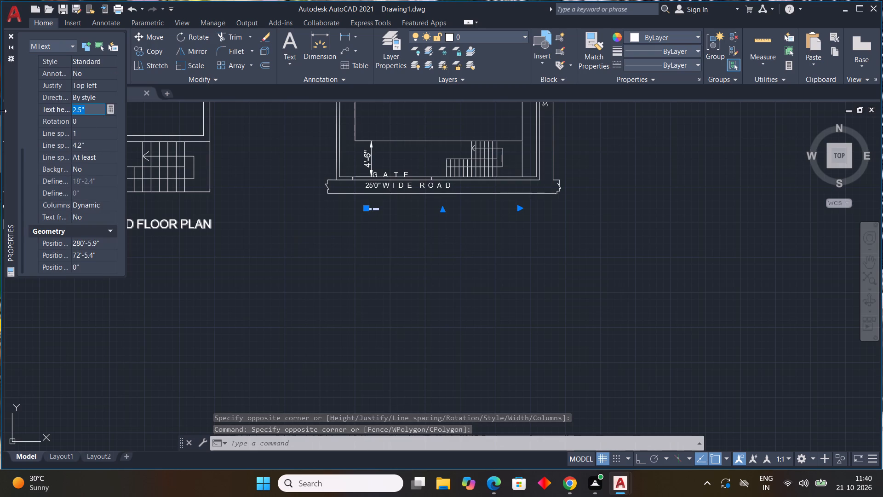
{"action": "type", "text": "1'"}
{"action": "key", "text": "Return"}
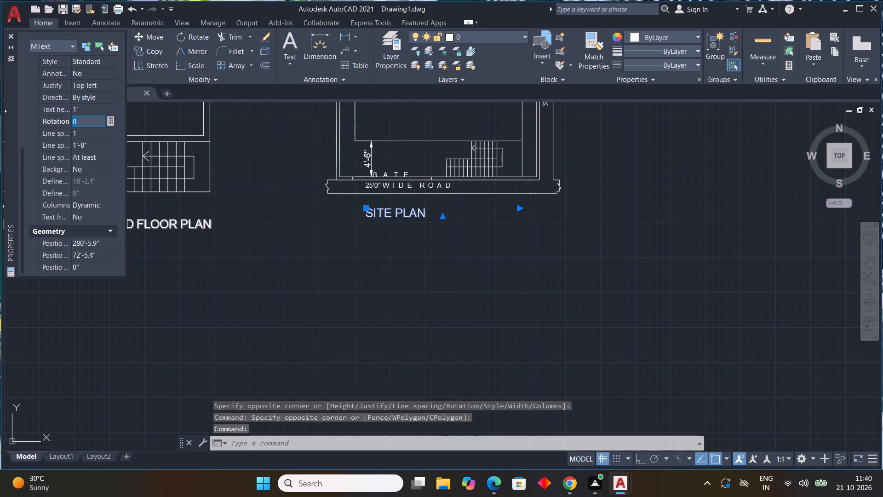
{"action": "key", "text": "Escape"}
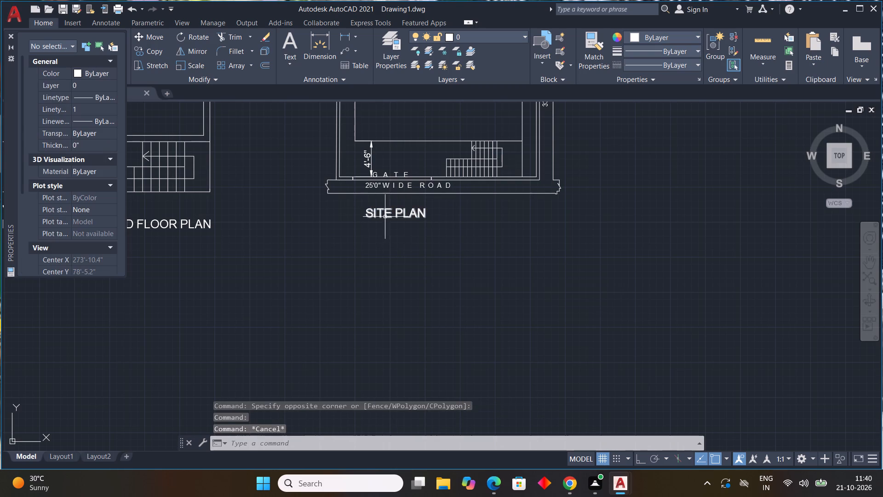
Shift the SITE PLAN title east so it sits roughly centred beneath the third plan.
{"action": "left_click", "coordinate": [383, 214]}
{"action": "left_click_drag", "start_coordinate": [367, 209], "coordinate": [380, 210]}
{"action": "left_click", "coordinate": [416, 204]}
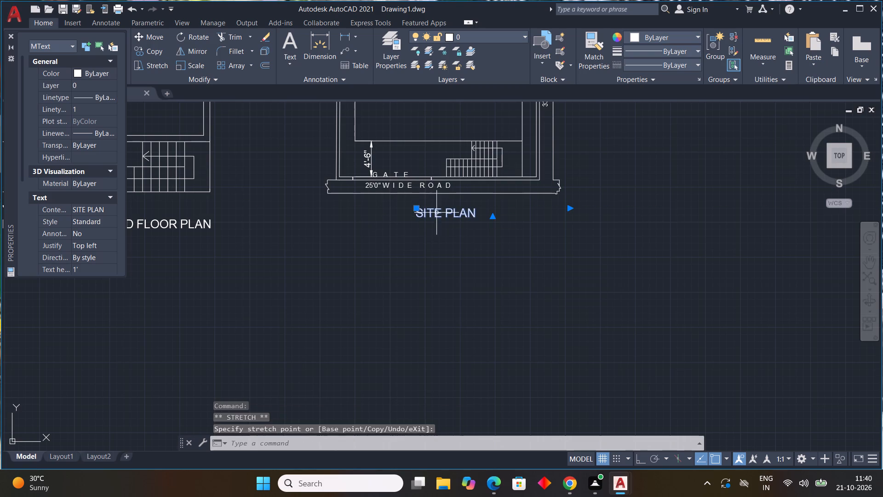
{"action": "middle_click_drag", "start_coordinate": [493, 257], "coordinate": [480, 297]}
{"action": "key", "text": "Escape"}
{"action": "key", "text": "Escape"}
{"action": "key", "text": "Escape"}
{"action": "key", "text": "Escape"}
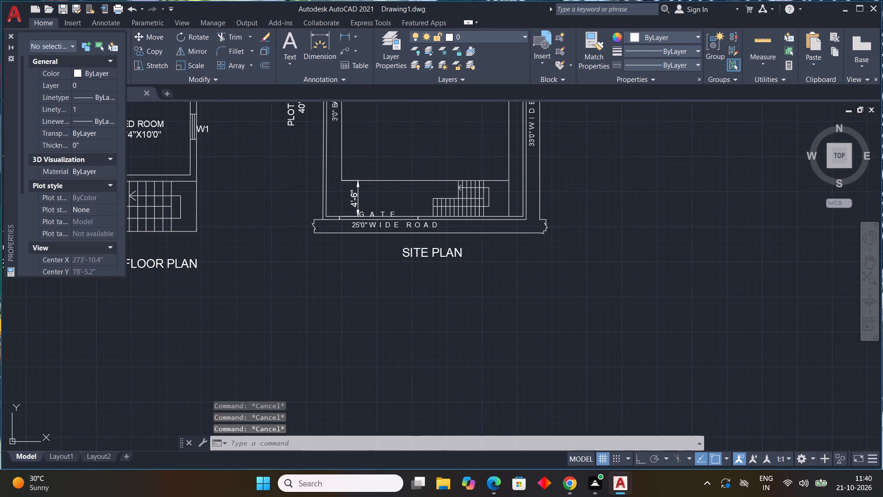
Hatch the building area around the PRO- FF,SF EXI - GF label in the site plan with the ANSI31 pattern.
{"action": "middle_click_drag", "start_coordinate": [509, 316], "coordinate": [501, 368]}
{"action": "scroll", "coordinate": [479, 334], "scroll_direction": "down", "scroll_amount": 1}
{"action": "type", "text": "H"}
{"action": "key", "text": "space"}
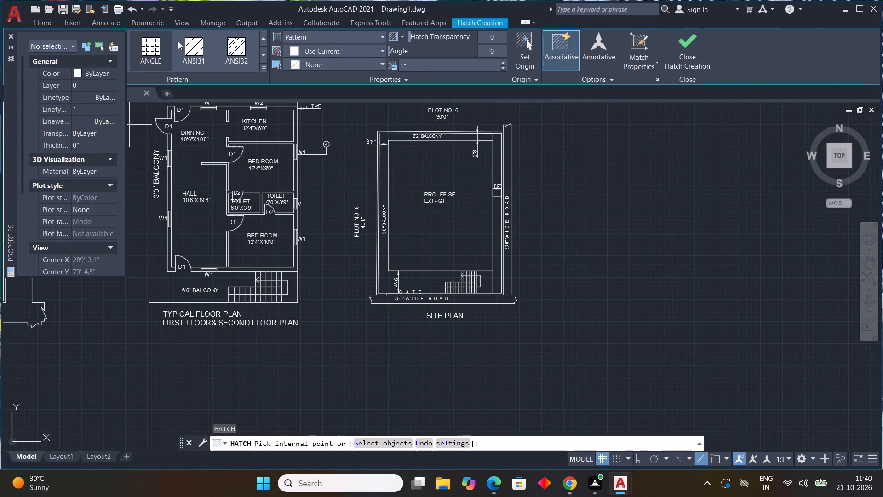
{"action": "left_click", "coordinate": [195, 50]}
{"action": "left_click", "coordinate": [443, 225]}
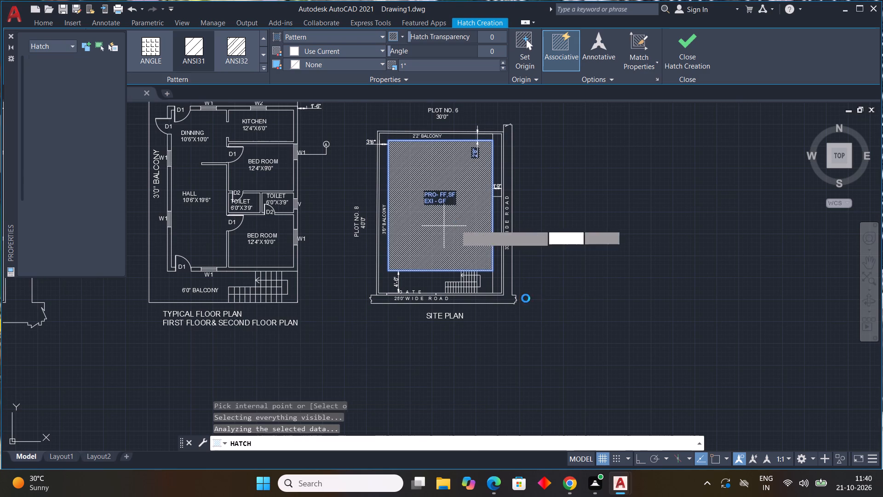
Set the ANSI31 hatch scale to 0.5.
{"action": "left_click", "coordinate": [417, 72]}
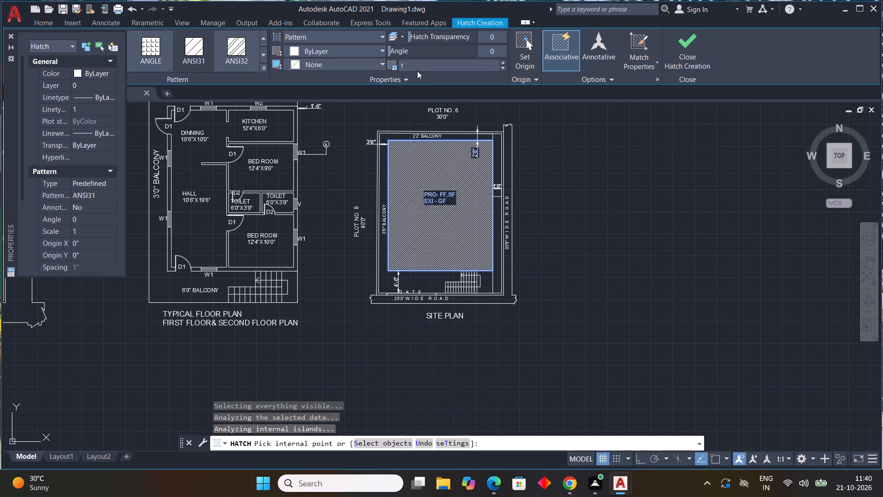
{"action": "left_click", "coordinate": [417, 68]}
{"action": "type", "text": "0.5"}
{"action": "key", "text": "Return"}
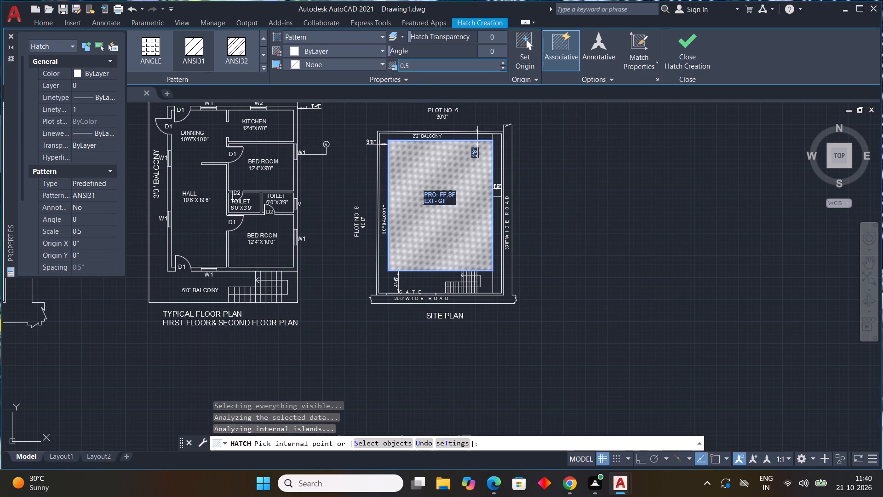
Change the site plan's ANSI31 hatch scale to 100.5.
{"action": "scroll", "coordinate": [457, 238], "scroll_direction": "up", "scroll_amount": 4}
{"action": "scroll", "coordinate": [454, 237], "scroll_direction": "down", "scroll_amount": 2}
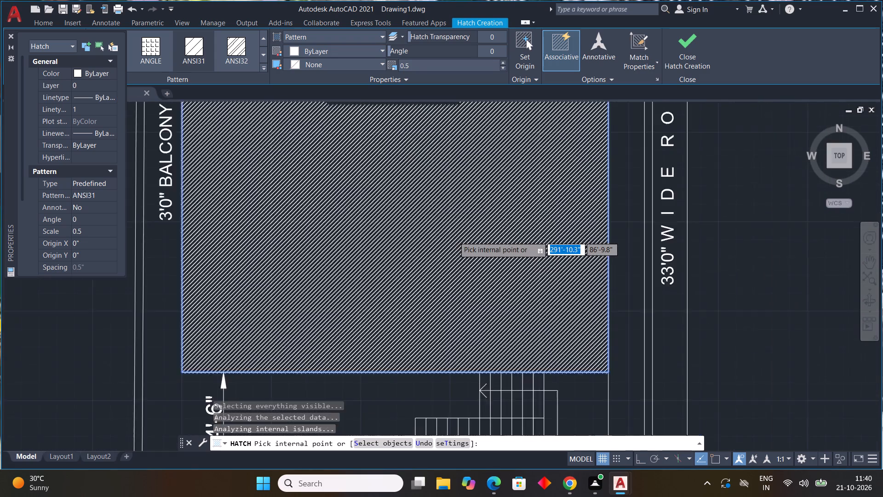
{"action": "scroll", "coordinate": [454, 237], "scroll_direction": "down", "scroll_amount": 1}
{"action": "left_click", "coordinate": [424, 68]}
{"action": "left_click_drag", "start_coordinate": [425, 68], "coordinate": [272, 81]}
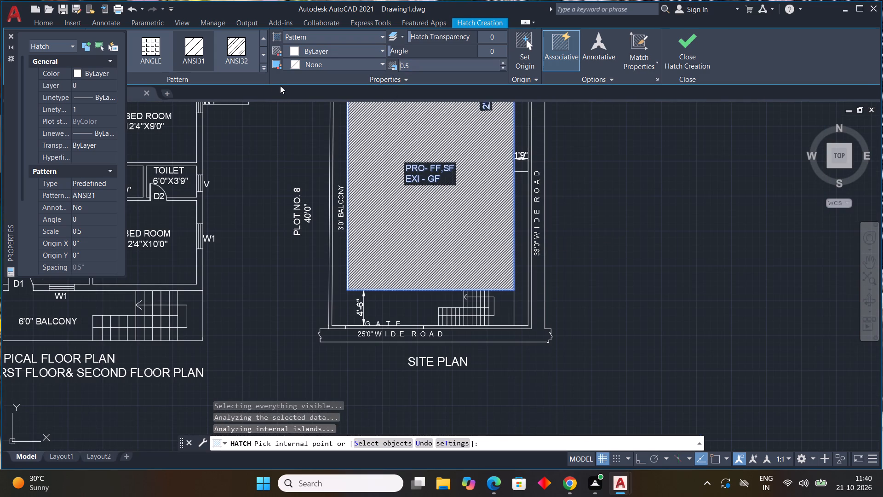
{"action": "type", "text": "10"}
{"action": "key", "text": "Return"}
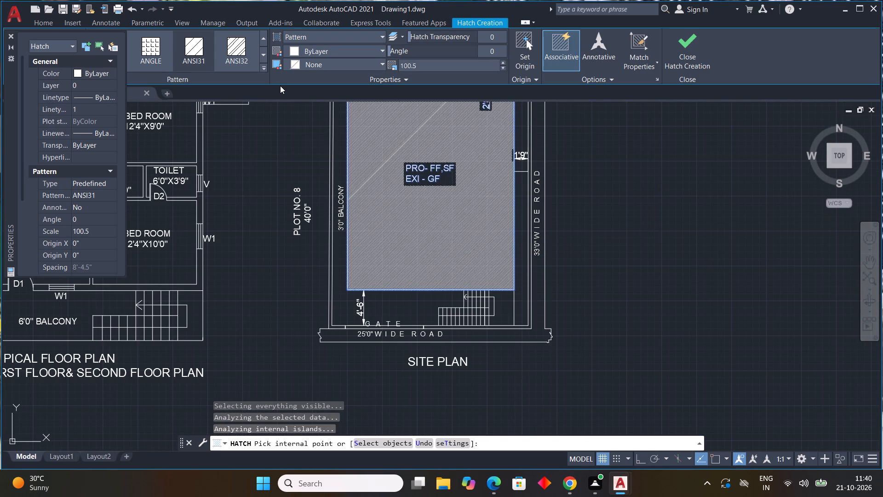
Set the ANSI31 hatch scale of the site plan's building area to 10.
{"action": "scroll", "coordinate": [304, 220], "scroll_direction": "down", "scroll_amount": 1}
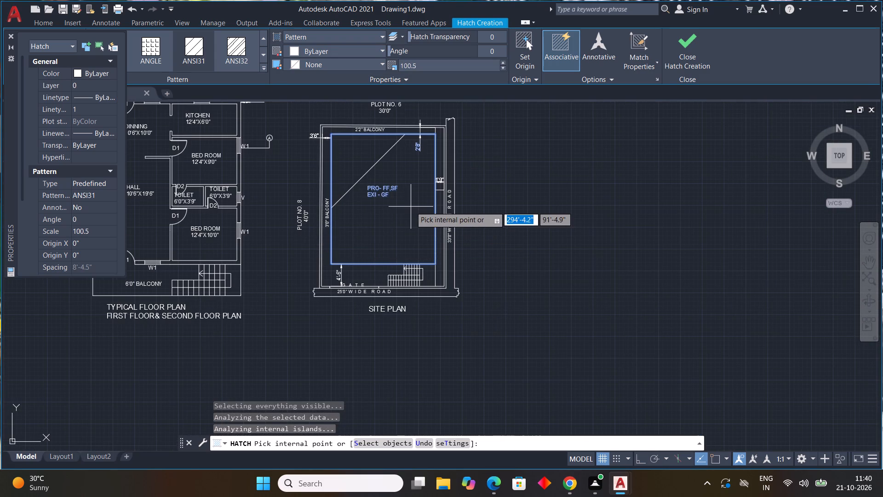
{"action": "left_click", "coordinate": [424, 67]}
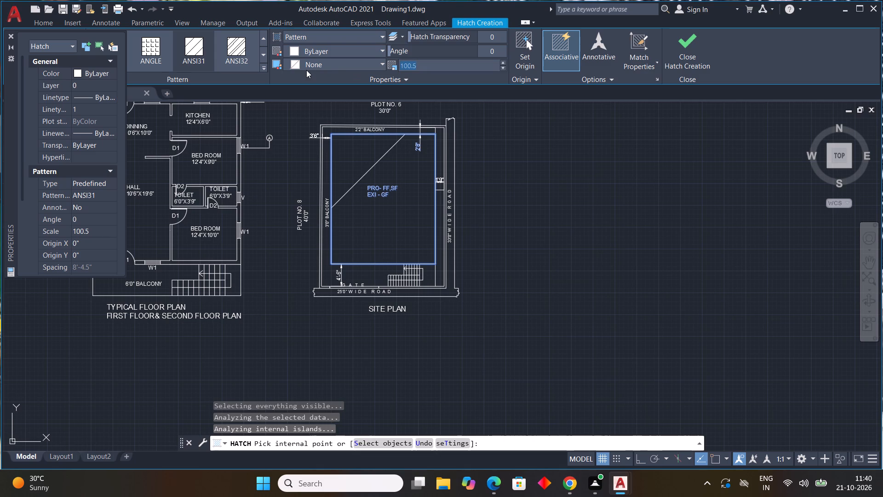
{"action": "type", "text": "10"}
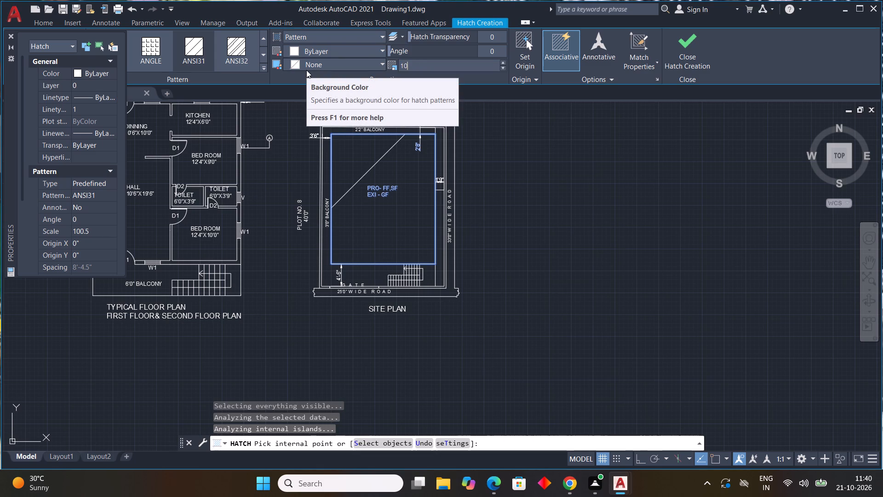
{"action": "key", "text": "Return"}
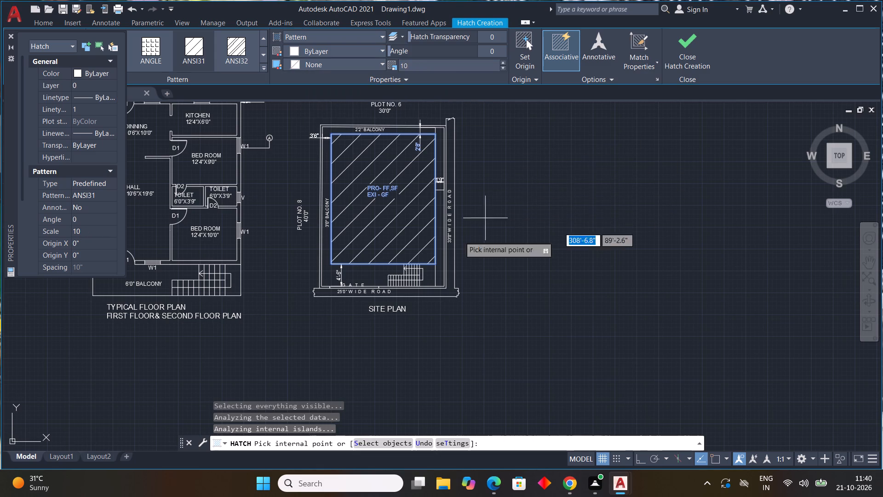
Add the narrow strip between the building and the 33'0" wide road to the site plan's ANSI31 hatch, and finish the hatch.
{"action": "scroll", "coordinate": [448, 262], "scroll_direction": "up", "scroll_amount": 1}
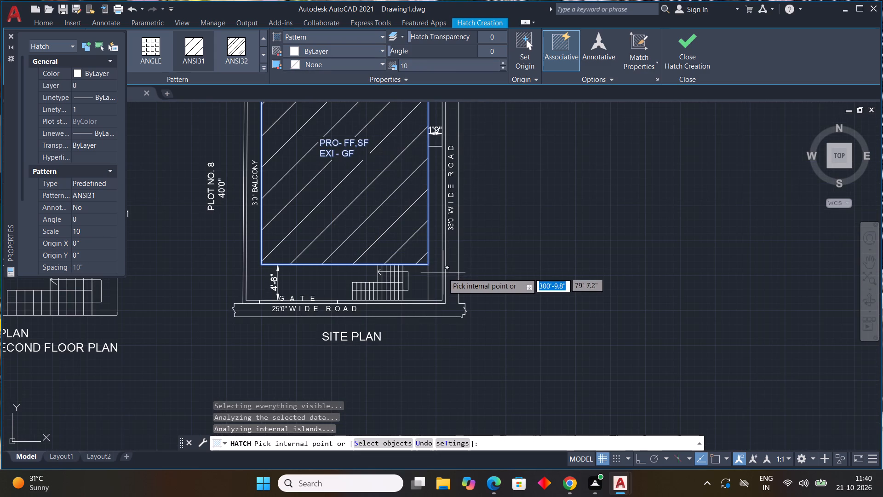
{"action": "left_click", "coordinate": [435, 262]}
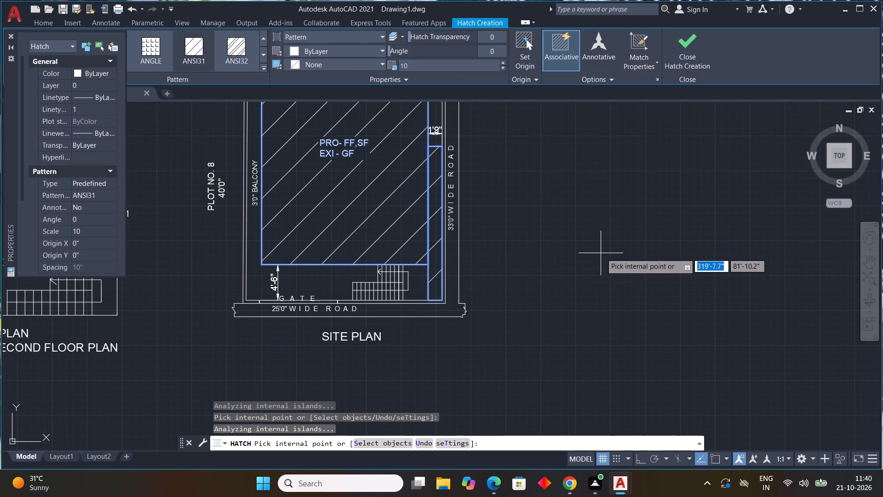
{"action": "key", "text": "Escape"}
{"action": "scroll", "coordinate": [561, 243], "scroll_direction": "down", "scroll_amount": 2}
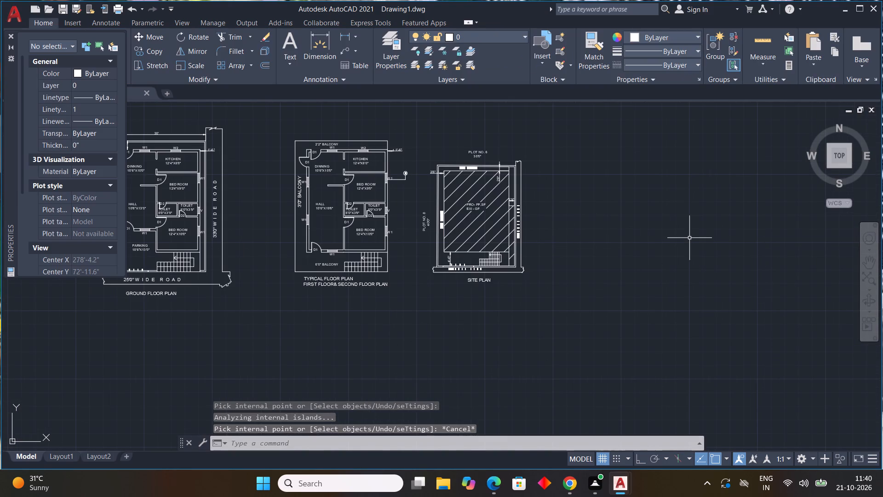
{"action": "key", "text": "Escape"}
{"action": "key", "text": "Escape"}
{"action": "key", "text": "Escape"}
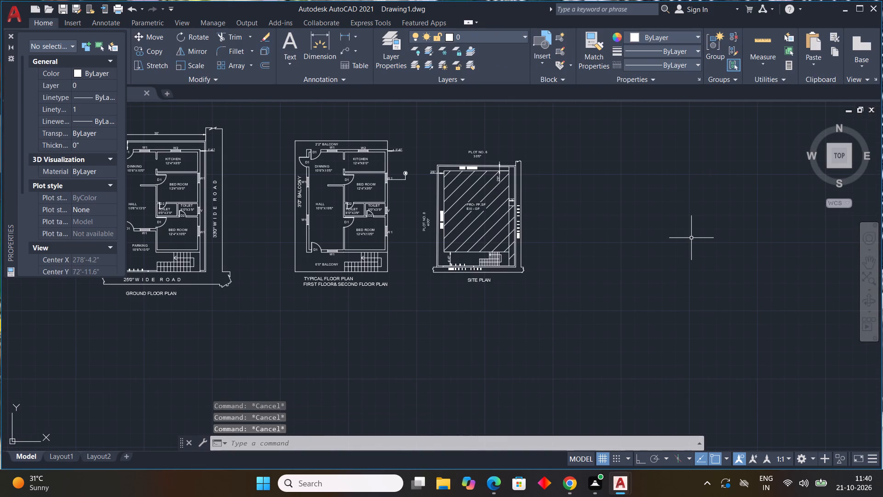
{"action": "key", "text": "Escape"}
{"action": "key", "text": "Escape"}
{"action": "key", "text": "Escape"}
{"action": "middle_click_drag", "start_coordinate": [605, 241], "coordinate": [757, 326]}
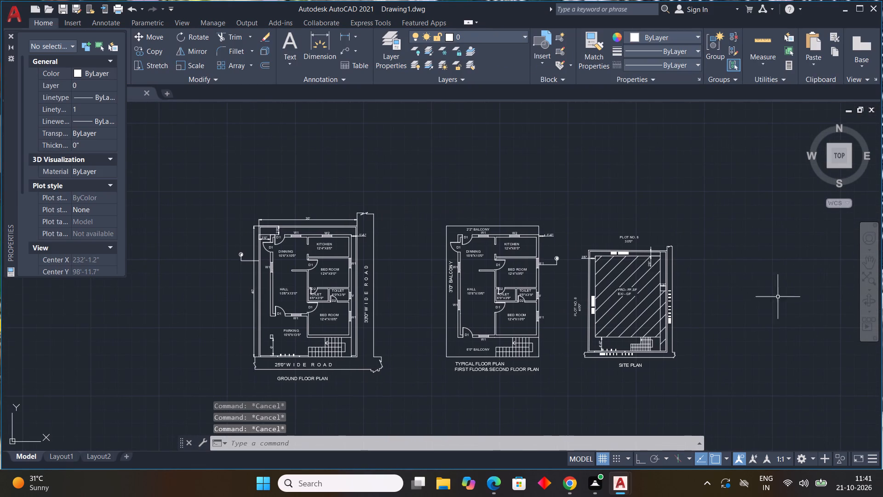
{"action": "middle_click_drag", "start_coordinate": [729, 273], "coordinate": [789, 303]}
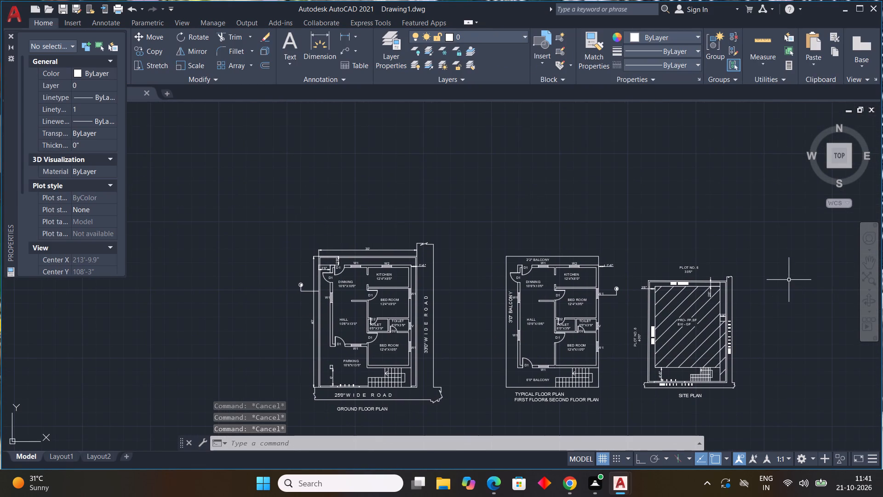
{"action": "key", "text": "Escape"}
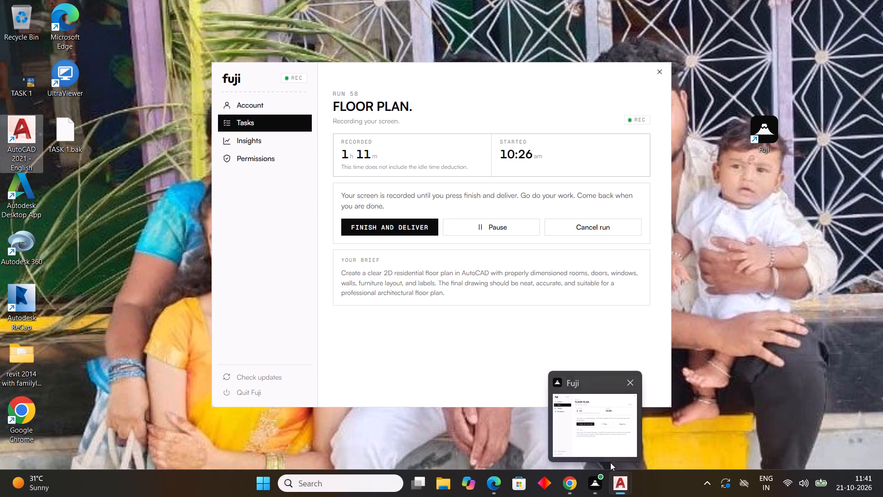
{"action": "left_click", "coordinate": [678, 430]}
With ortho on, draw a vertical line north from the west end of the road break line at the ground floor plan's northeast corner.
{"action": "middle_click_drag", "start_coordinate": [586, 322], "coordinate": [713, 428]}
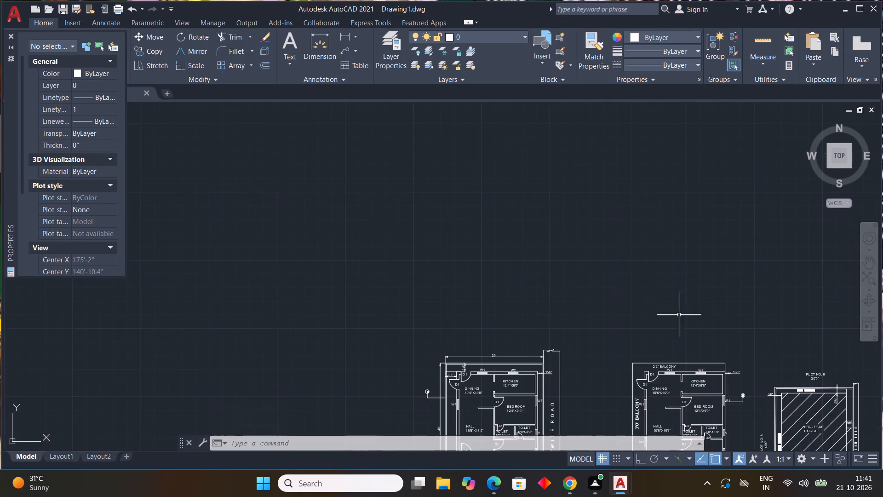
{"action": "scroll", "coordinate": [604, 261], "scroll_direction": "down", "scroll_amount": 1}
{"action": "middle_click_drag", "start_coordinate": [604, 261], "coordinate": [592, 295]}
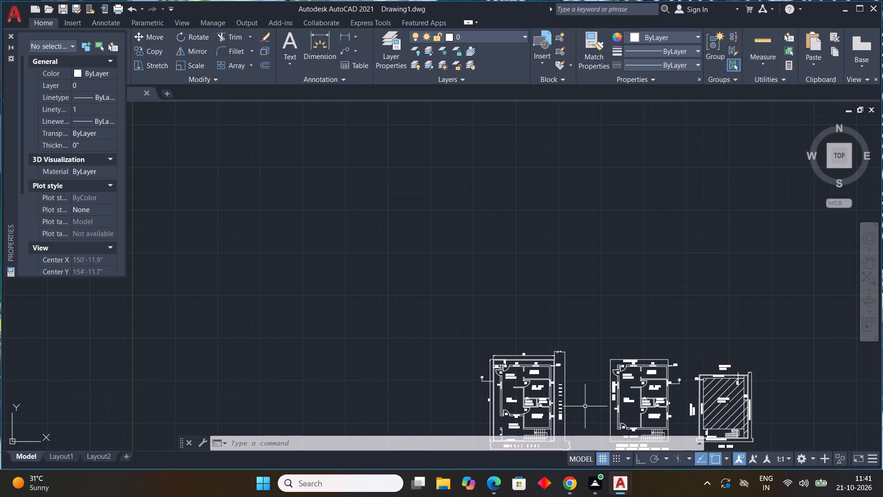
{"action": "type", "text": "L"}
{"action": "key", "text": "space"}
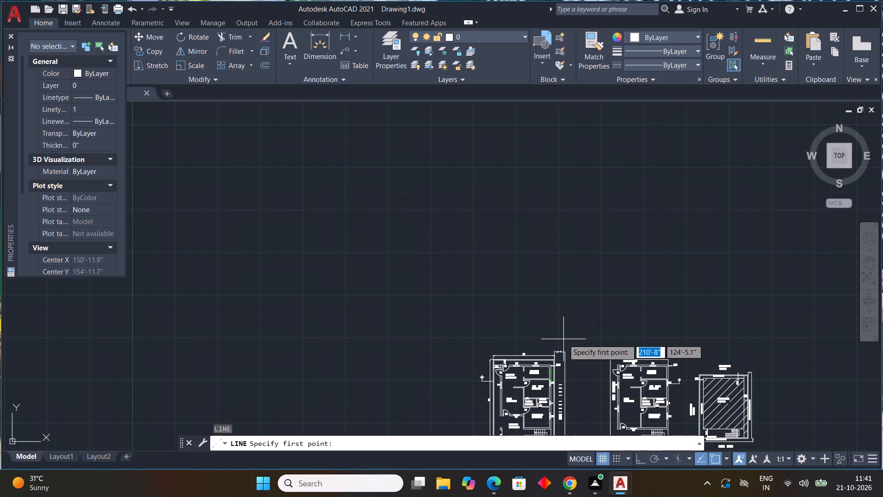
{"action": "scroll", "coordinate": [547, 348], "scroll_direction": "up", "scroll_amount": 2}
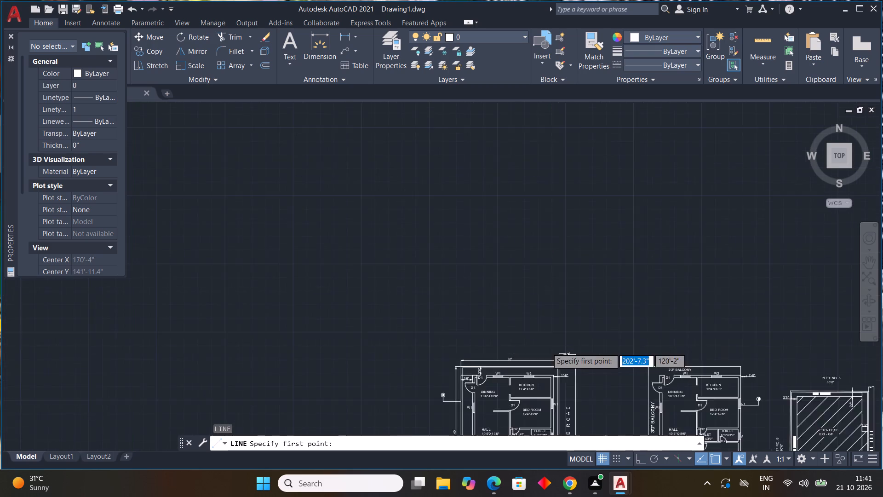
{"action": "middle_click_drag", "start_coordinate": [543, 342], "coordinate": [462, 251]}
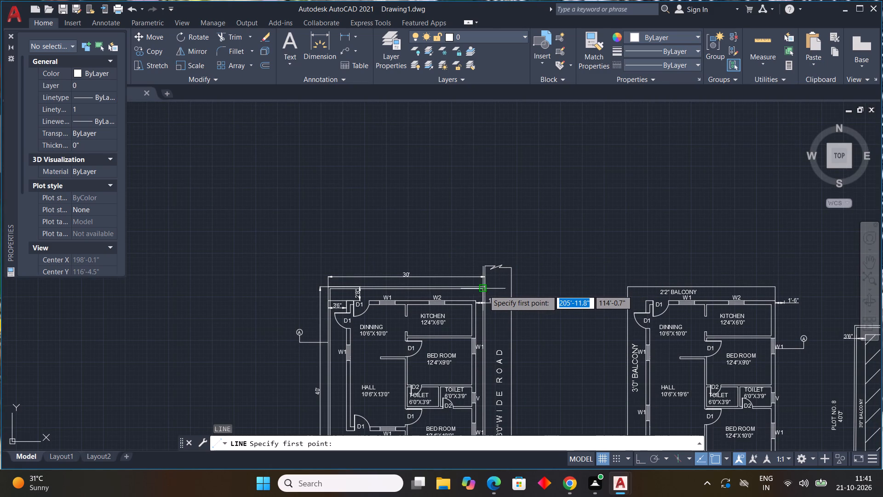
{"action": "scroll", "coordinate": [491, 290], "scroll_direction": "up", "scroll_amount": 4}
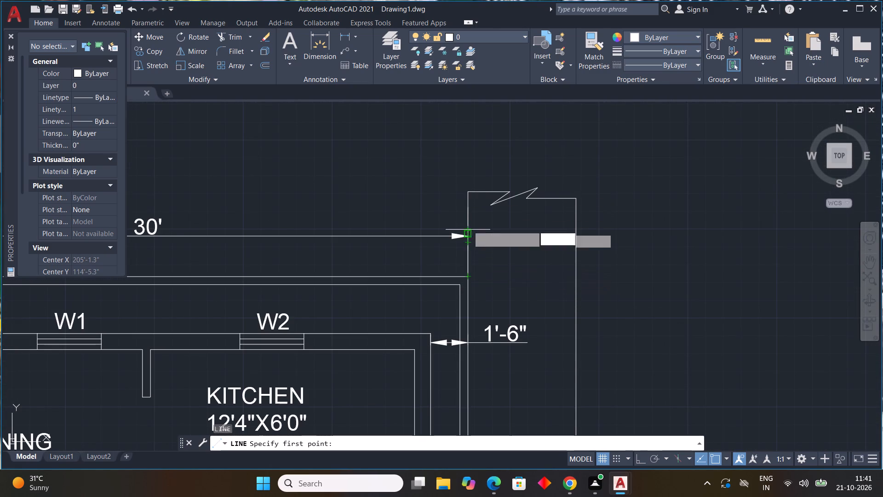
{"action": "middle_click_drag", "start_coordinate": [465, 155], "coordinate": [474, 295]}
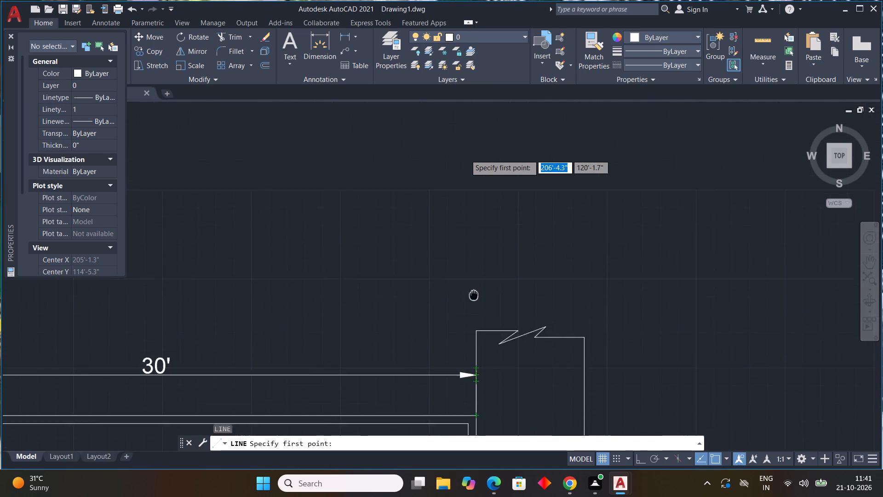
{"action": "middle_click_drag", "start_coordinate": [474, 295], "coordinate": [485, 354]}
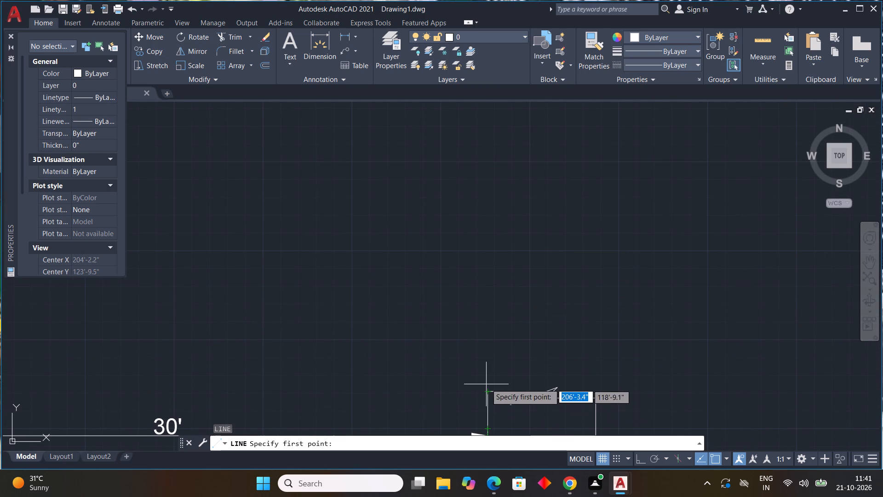
{"action": "scroll", "coordinate": [482, 280], "scroll_direction": "down", "scroll_amount": 3}
{"action": "middle_click_drag", "start_coordinate": [493, 282], "coordinate": [510, 324]}
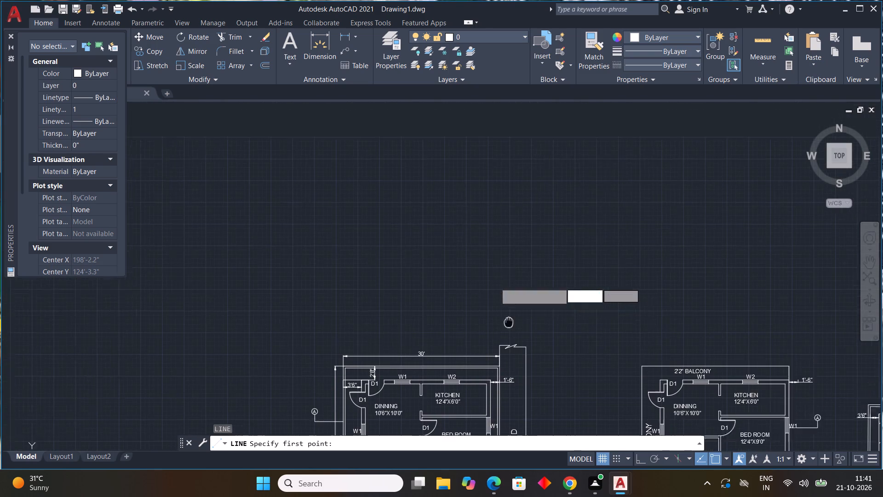
{"action": "middle_click_drag", "start_coordinate": [510, 324], "coordinate": [515, 346]}
{"action": "scroll", "coordinate": [507, 393], "scroll_direction": "up", "scroll_amount": 4}
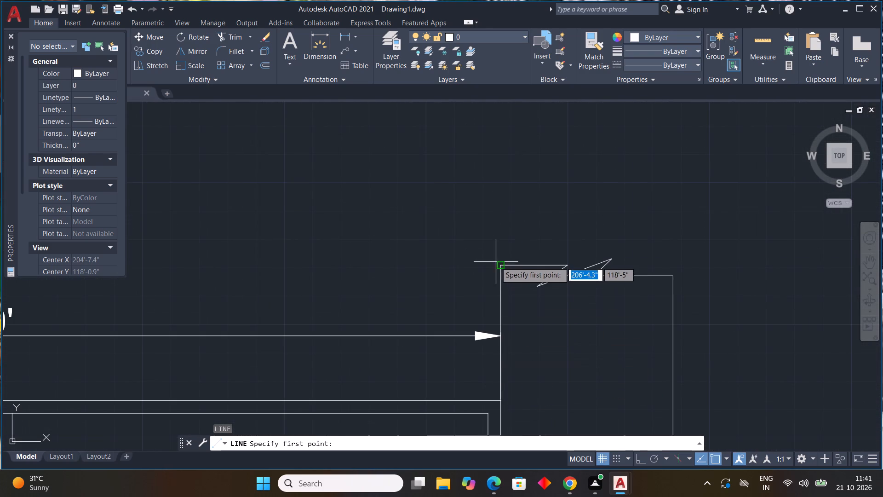
{"action": "left_click", "coordinate": [501, 266]}
{"action": "middle_click_drag", "start_coordinate": [498, 205], "coordinate": [520, 389]}
{"action": "scroll", "coordinate": [499, 220], "scroll_direction": "down", "scroll_amount": 4}
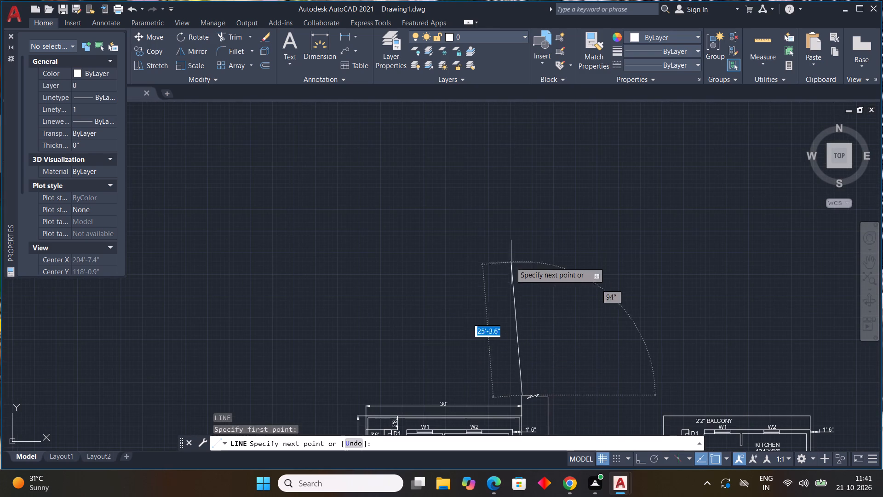
{"action": "key", "text": "F8"}
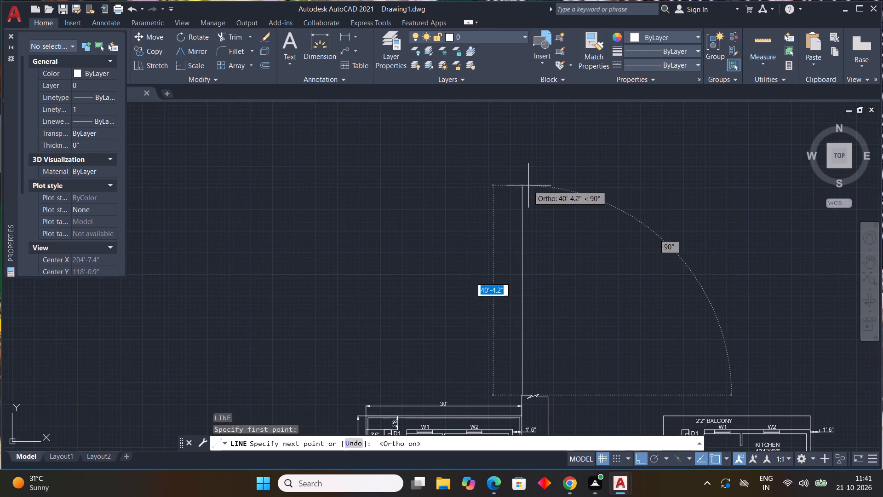
{"action": "middle_click_drag", "start_coordinate": [516, 180], "coordinate": [527, 306]}
{"action": "left_click", "coordinate": [516, 193]}
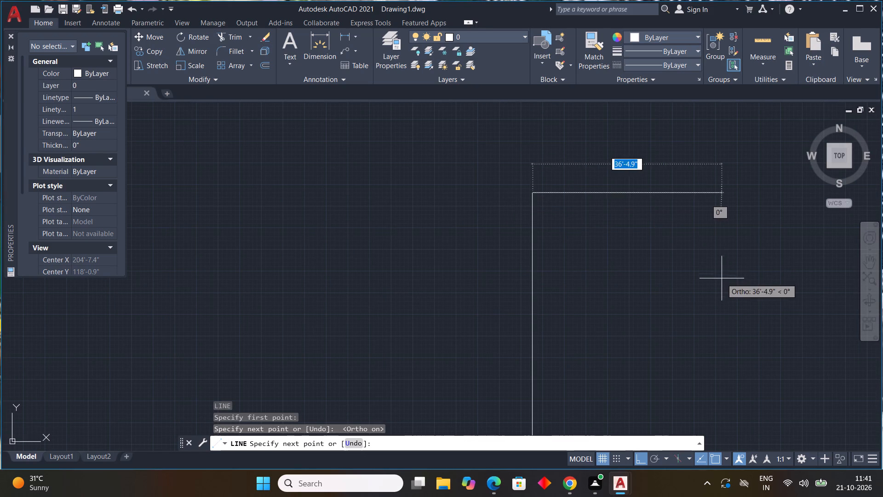
{"action": "key", "text": "Escape"}
Draw a vertical line north from the ground floor plan's outer northwest corner, reaching slightly beyond the first vertical line.
{"action": "scroll", "coordinate": [717, 280], "scroll_direction": "down", "scroll_amount": 4}
{"action": "middle_click_drag", "start_coordinate": [693, 262], "coordinate": [682, 241]}
{"action": "key", "text": "l"}
{"action": "key", "text": "space"}
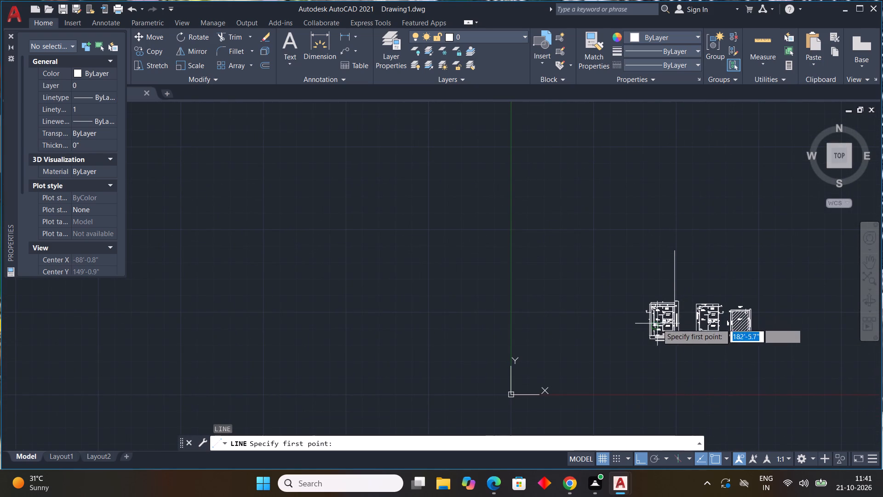
{"action": "scroll", "coordinate": [657, 312], "scroll_direction": "up", "scroll_amount": 4}
{"action": "middle_click_drag", "start_coordinate": [632, 294], "coordinate": [513, 331]}
{"action": "scroll", "coordinate": [511, 327], "scroll_direction": "up", "scroll_amount": 4}
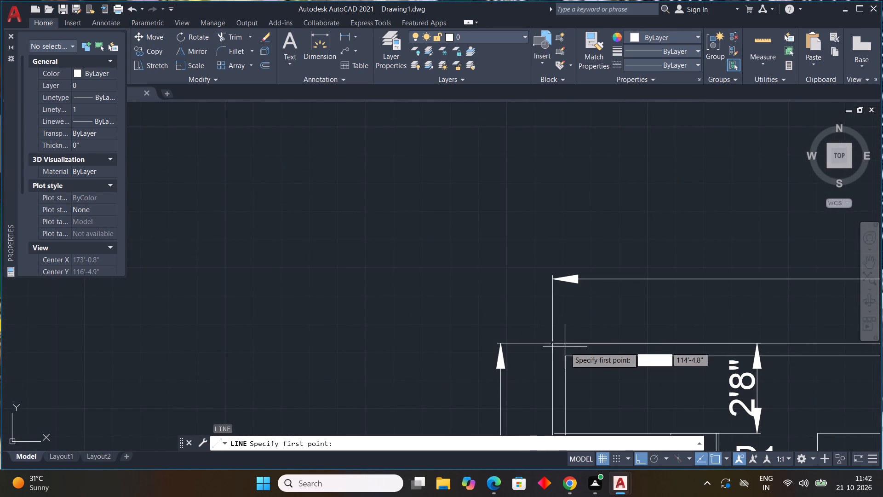
{"action": "left_click_drag", "start_coordinate": [556, 347], "coordinate": [556, 318]}
{"action": "scroll", "coordinate": [552, 184], "scroll_direction": "down", "scroll_amount": 2}
{"action": "middle_click_drag", "start_coordinate": [552, 184], "coordinate": [516, 365]}
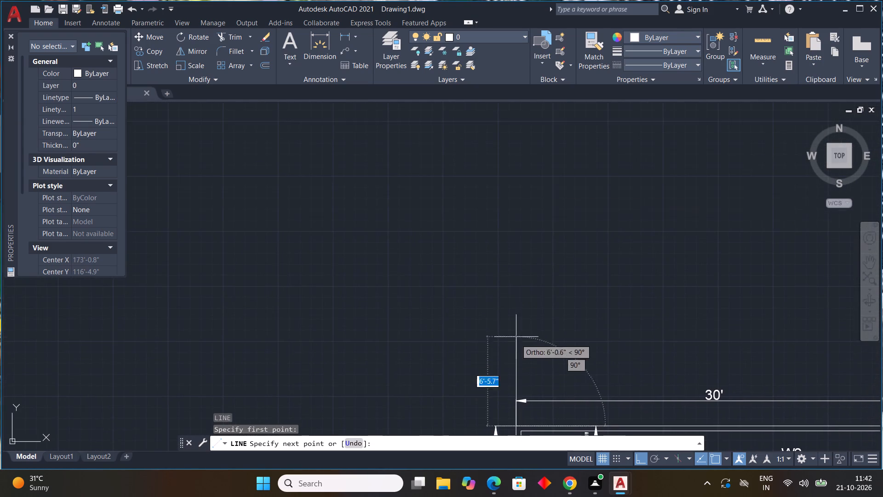
{"action": "scroll", "coordinate": [522, 317], "scroll_direction": "down", "scroll_amount": 3}
{"action": "middle_click_drag", "start_coordinate": [528, 227], "coordinate": [505, 333]}
{"action": "left_click", "coordinate": [508, 212]}
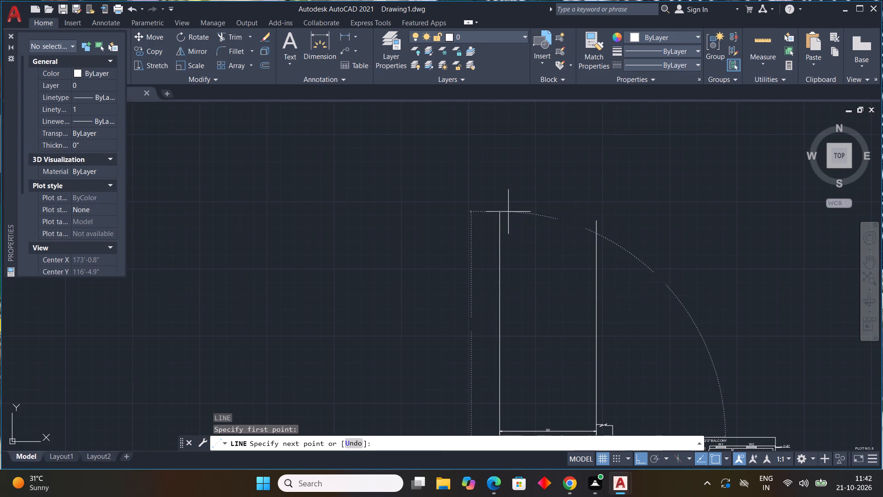
{"action": "key", "text": "Escape"}
Draw a vertical line north from the northeast corner of the typical floor plan's balcony outline.
{"action": "scroll", "coordinate": [741, 293], "scroll_direction": "down", "scroll_amount": 2}
{"action": "middle_click_drag", "start_coordinate": [733, 302], "coordinate": [433, 206]}
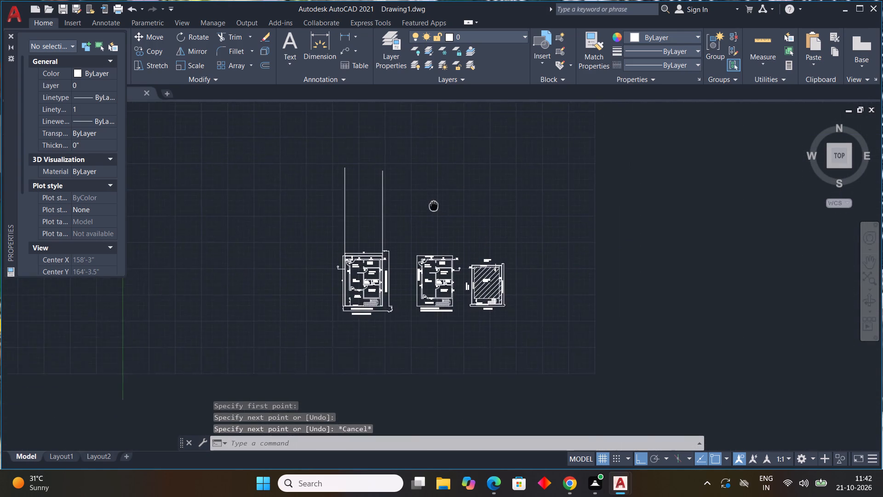
{"action": "middle_click_drag", "start_coordinate": [433, 206], "coordinate": [434, 247]}
{"action": "type", "text": "L"}
{"action": "key", "text": "space"}
{"action": "scroll", "coordinate": [459, 296], "scroll_direction": "up", "scroll_amount": 3}
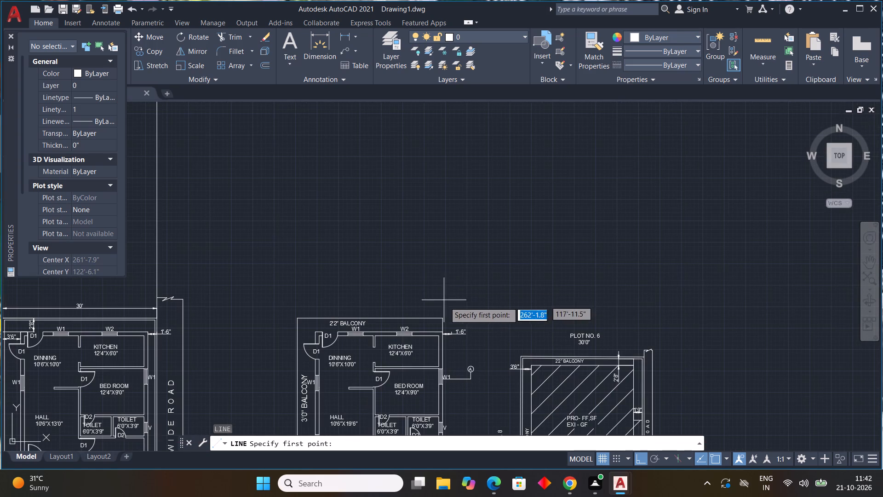
{"action": "left_click", "coordinate": [442, 319]}
{"action": "middle_click_drag", "start_coordinate": [419, 153], "coordinate": [453, 328]}
{"action": "scroll", "coordinate": [441, 248], "scroll_direction": "down", "scroll_amount": 1}
{"action": "left_click", "coordinate": [444, 175]}
{"action": "key", "text": "Escape"}
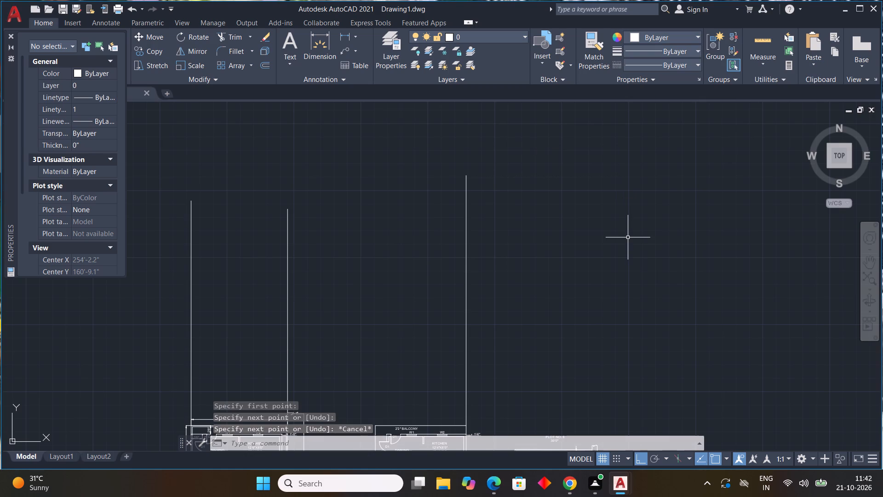
{"action": "key", "text": "space"}
{"action": "key", "text": "Escape"}
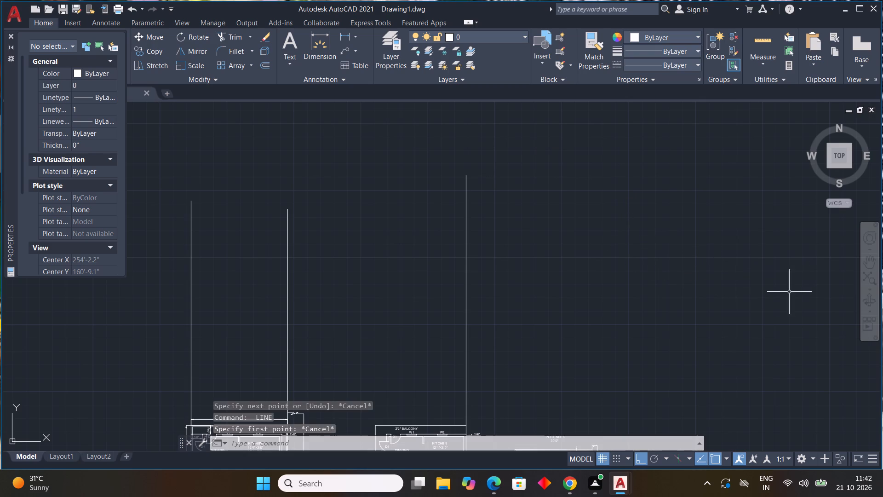
Draw a vertical line north from the northwest corner of the typical floor plan's balcony outline.
{"action": "key", "text": "l"}
{"action": "key", "text": "space"}
{"action": "middle_click_drag", "start_coordinate": [583, 285], "coordinate": [592, 144]}
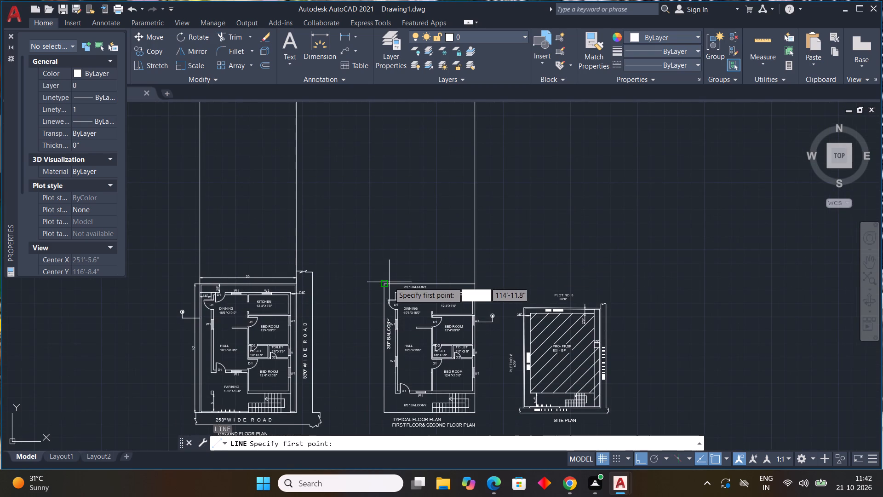
{"action": "left_click", "coordinate": [386, 283]}
{"action": "middle_click_drag", "start_coordinate": [390, 199], "coordinate": [400, 371]}
{"action": "scroll", "coordinate": [390, 199], "scroll_direction": "down", "scroll_amount": 1}
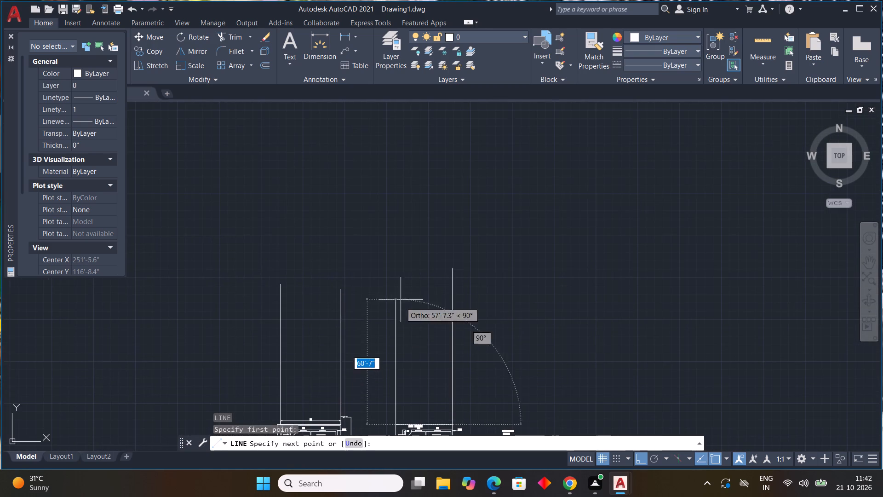
{"action": "left_click", "coordinate": [399, 266]}
{"action": "key", "text": "Escape"}
Draw a horizontal line above the floor plans, crossing all four vertical projection lines and extending slightly past the outer ones.
{"action": "scroll", "coordinate": [614, 365], "scroll_direction": "down", "scroll_amount": 1}
{"action": "middle_click_drag", "start_coordinate": [614, 365], "coordinate": [655, 259]}
{"action": "key", "text": "l"}
{"action": "key", "text": "space"}
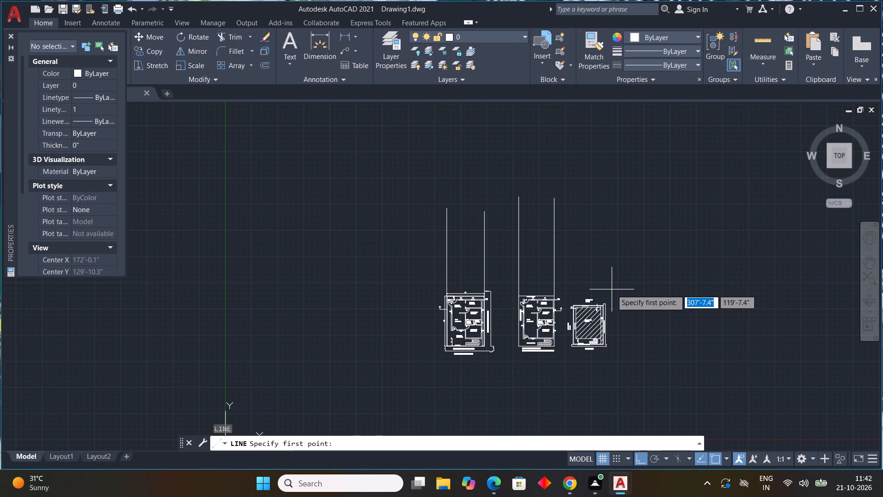
{"action": "scroll", "coordinate": [466, 274], "scroll_direction": "up", "scroll_amount": 1}
{"action": "middle_click_drag", "start_coordinate": [470, 284], "coordinate": [405, 252]}
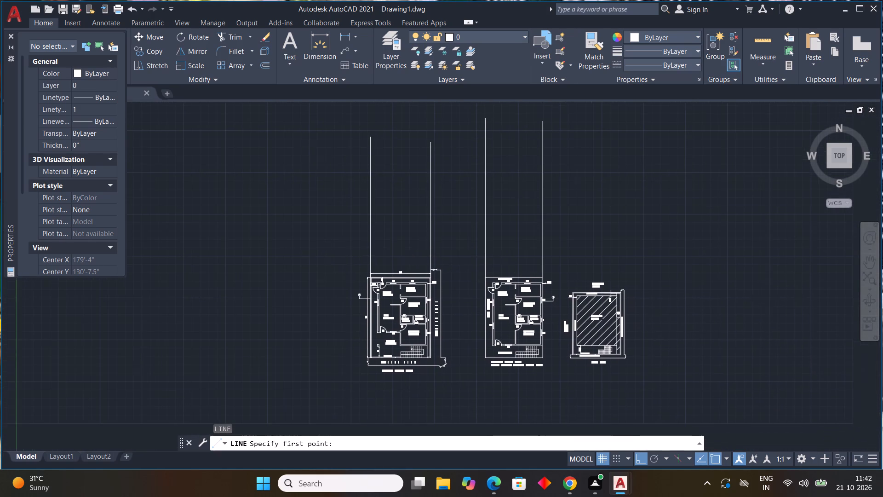
{"action": "left_click_drag", "start_coordinate": [341, 249], "coordinate": [359, 253]}
{"action": "left_click", "coordinate": [577, 257]}
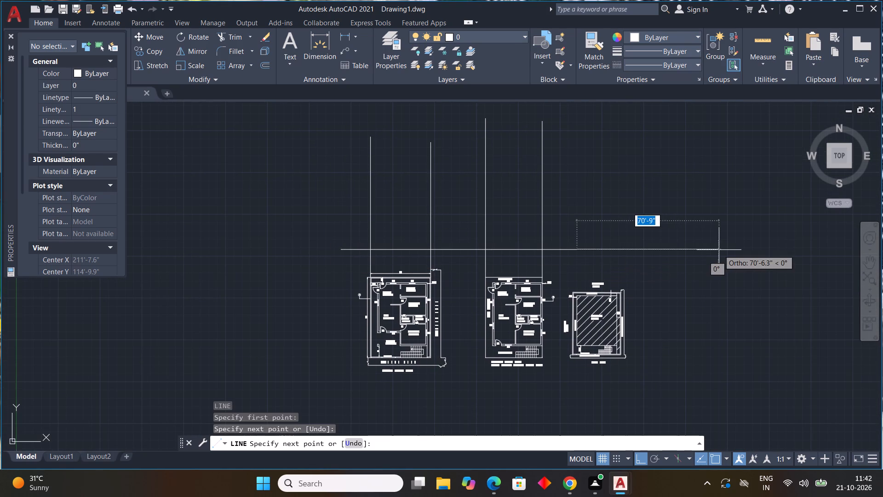
{"action": "key", "text": "Escape"}
{"action": "middle_click_drag", "start_coordinate": [565, 268], "coordinate": [582, 301]}
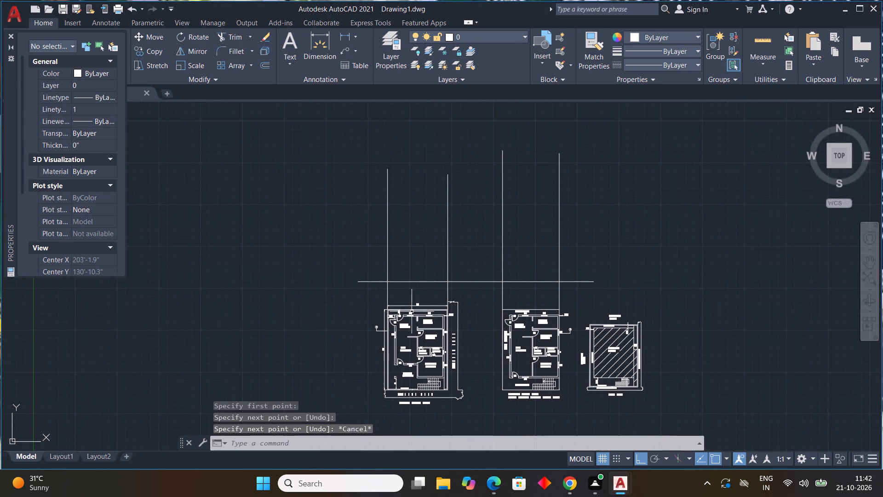
Trim the portions of the four vertical projection lines that lie below the horizontal base line.
{"action": "scroll", "coordinate": [411, 284], "scroll_direction": "up", "scroll_amount": 3}
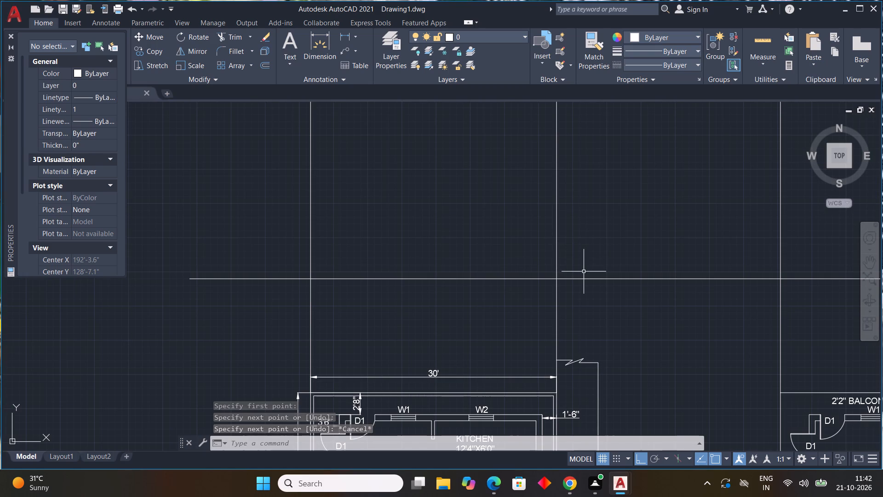
{"action": "scroll", "coordinate": [598, 279], "scroll_direction": "down", "scroll_amount": 4}
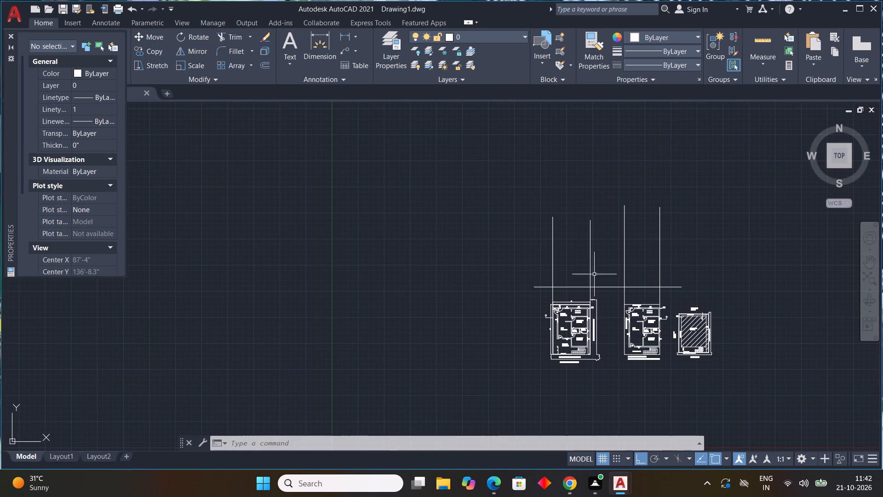
{"action": "scroll", "coordinate": [692, 252], "scroll_direction": "up", "scroll_amount": 3}
{"action": "middle_click_drag", "start_coordinate": [685, 267], "coordinate": [768, 308]}
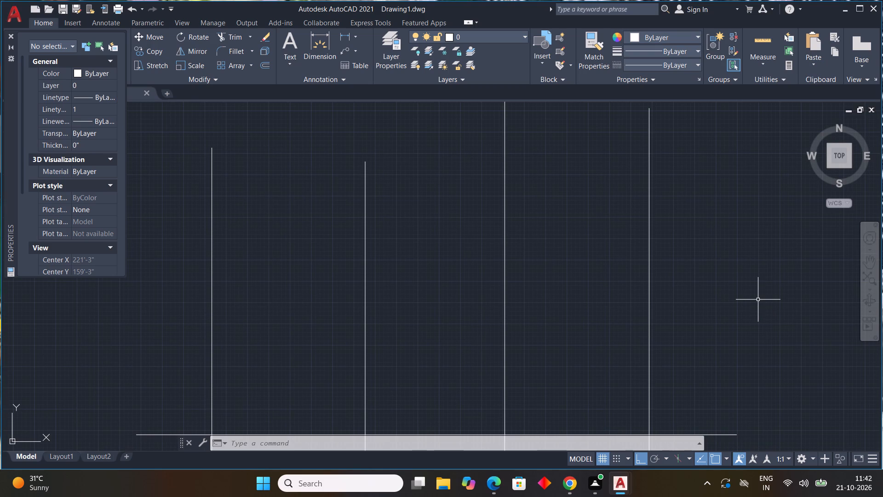
{"action": "scroll", "coordinate": [758, 299], "scroll_direction": "down", "scroll_amount": 2}
{"action": "middle_click_drag", "start_coordinate": [729, 336], "coordinate": [712, 258]}
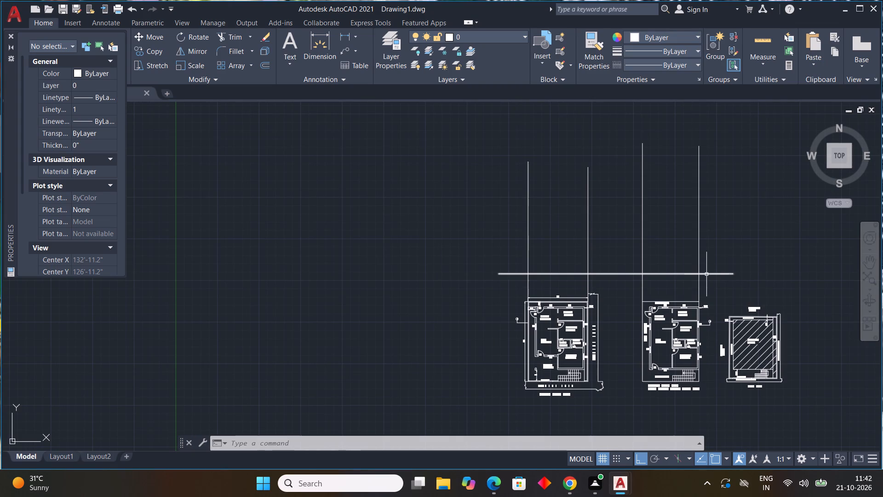
{"action": "type", "text": "TR"}
{"action": "key", "text": "space"}
{"action": "left_click_drag", "start_coordinate": [511, 283], "coordinate": [528, 287]}
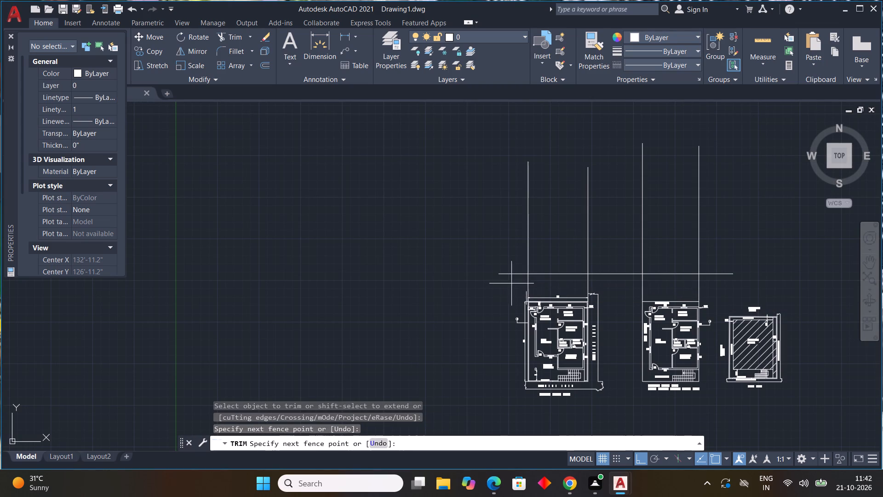
{"action": "left_click_drag", "start_coordinate": [528, 287], "coordinate": [712, 289]}
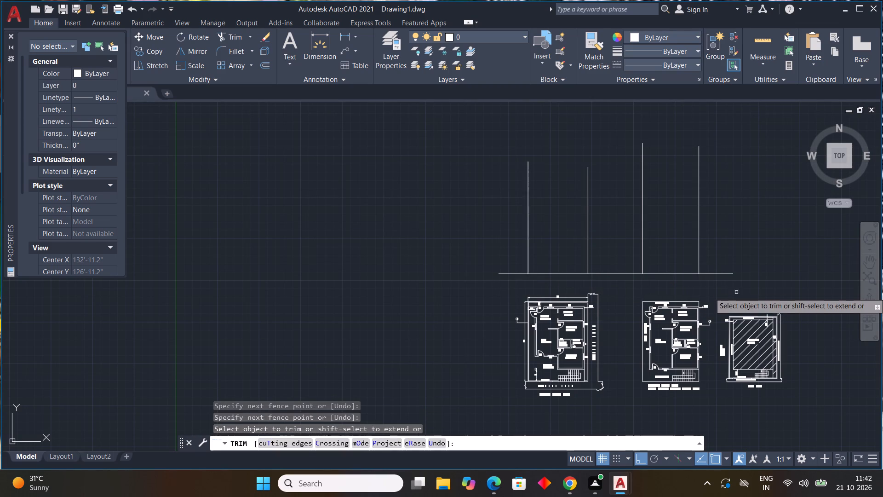
{"action": "key", "text": "Escape"}
{"action": "key", "text": "Escape"}
{"action": "key", "text": "Escape"}
{"action": "key", "text": "Escape"}
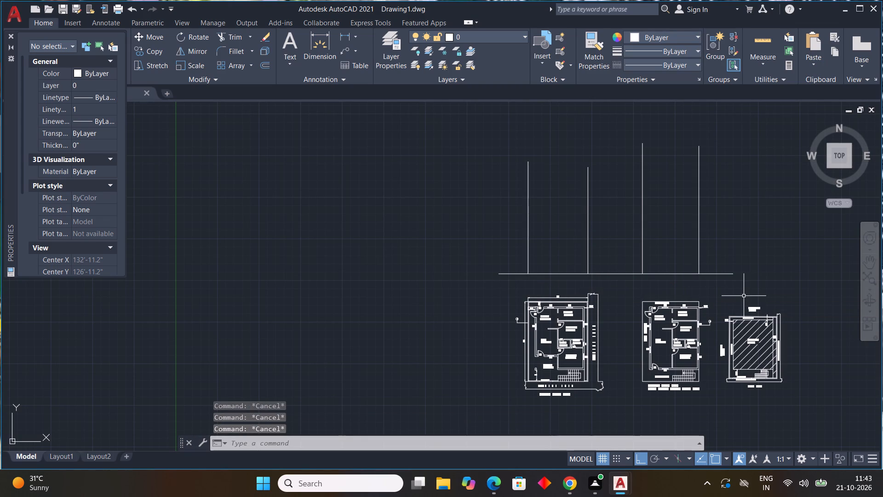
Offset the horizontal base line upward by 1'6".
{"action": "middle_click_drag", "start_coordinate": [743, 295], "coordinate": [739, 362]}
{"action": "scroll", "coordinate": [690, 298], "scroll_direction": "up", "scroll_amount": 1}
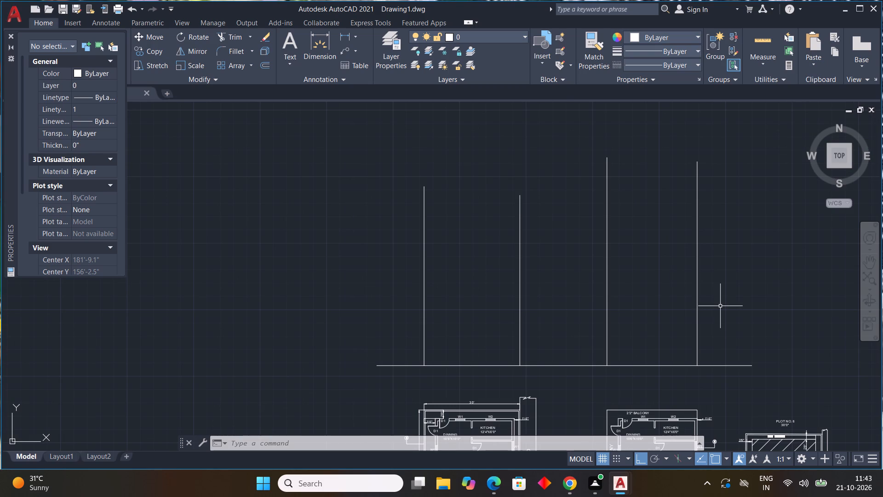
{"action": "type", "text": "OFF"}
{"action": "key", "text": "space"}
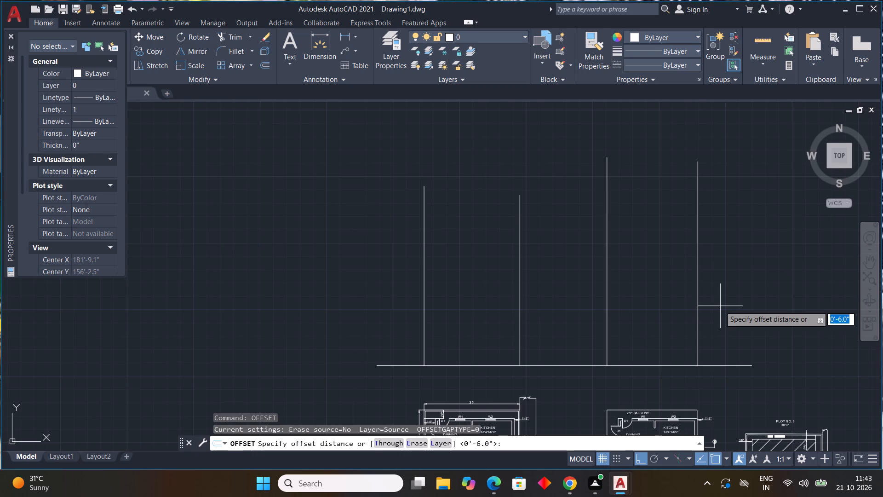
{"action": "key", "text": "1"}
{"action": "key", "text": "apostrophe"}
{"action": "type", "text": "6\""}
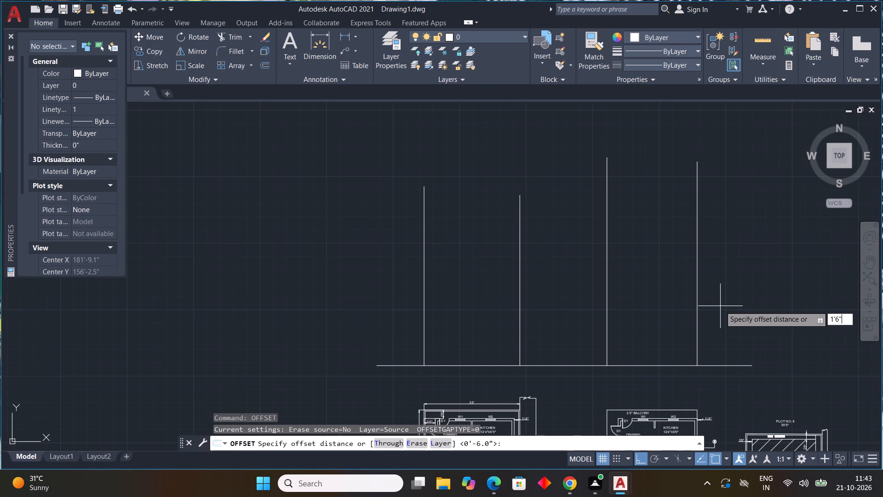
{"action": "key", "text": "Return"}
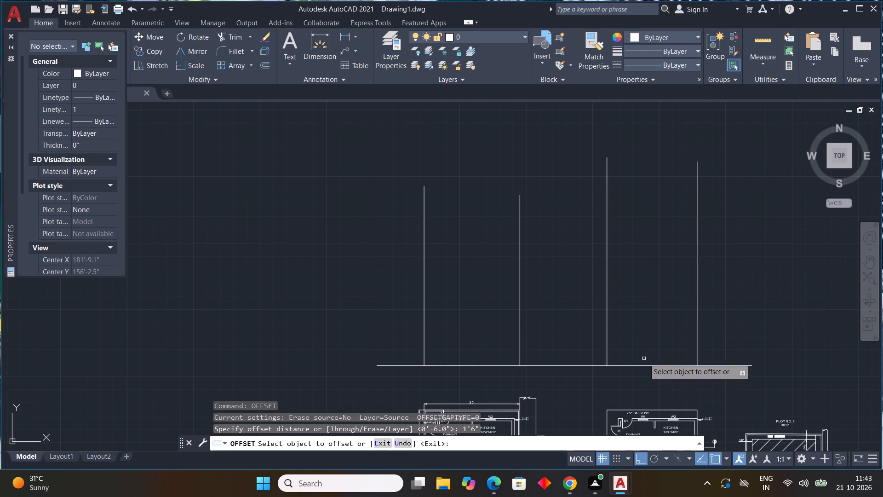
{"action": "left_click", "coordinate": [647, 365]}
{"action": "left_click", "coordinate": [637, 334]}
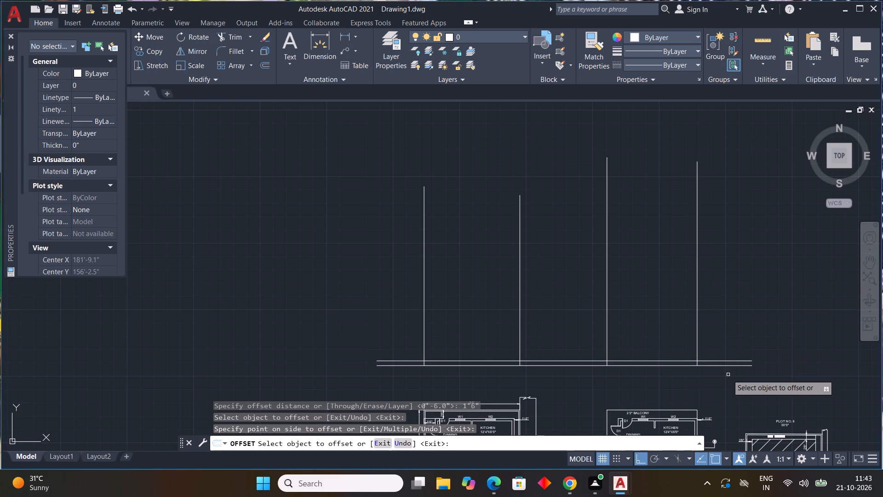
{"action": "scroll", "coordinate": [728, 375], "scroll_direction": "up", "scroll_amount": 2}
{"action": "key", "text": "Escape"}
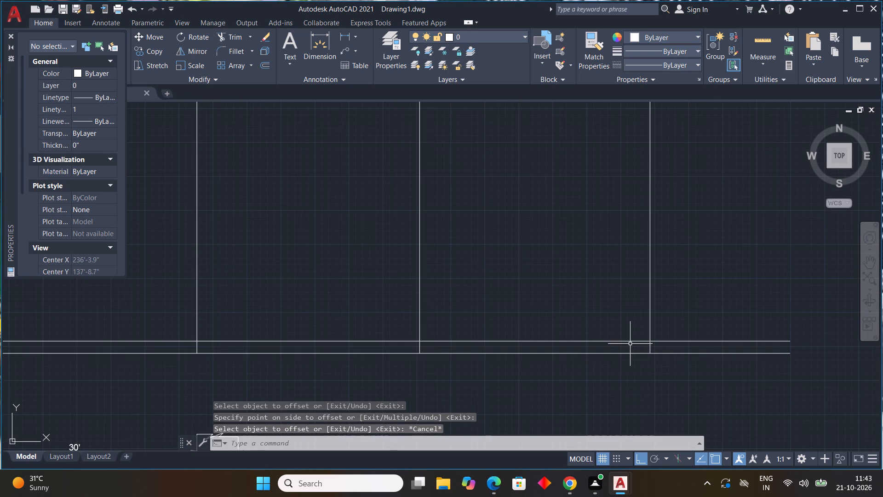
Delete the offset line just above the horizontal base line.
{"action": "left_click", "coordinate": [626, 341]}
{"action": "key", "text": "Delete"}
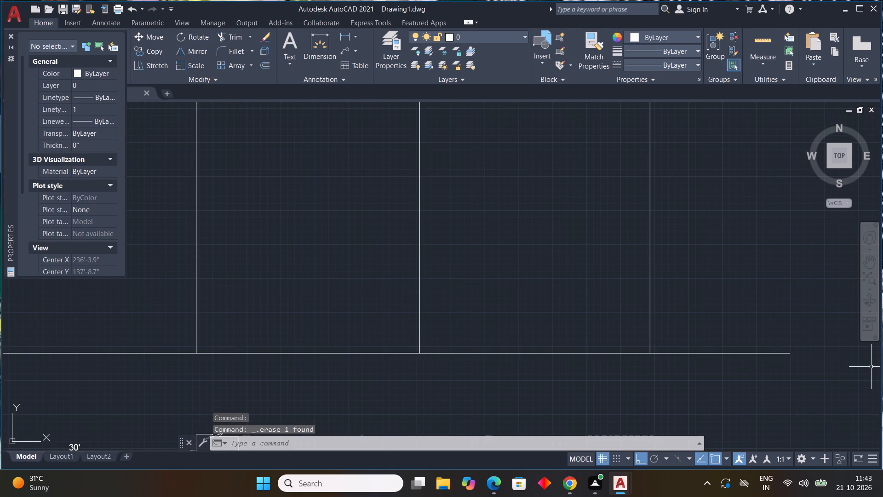
Offset the horizontal base line 1'6" upward across the vertical projection lines.
{"action": "type", "text": "OFF"}
{"action": "key", "text": "space"}
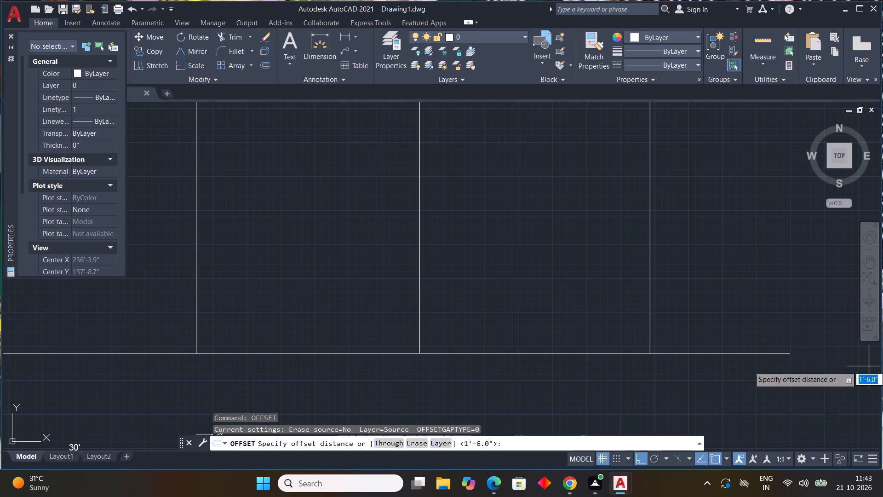
{"action": "type", "text": "1'"}
{"action": "key", "text": "6"}
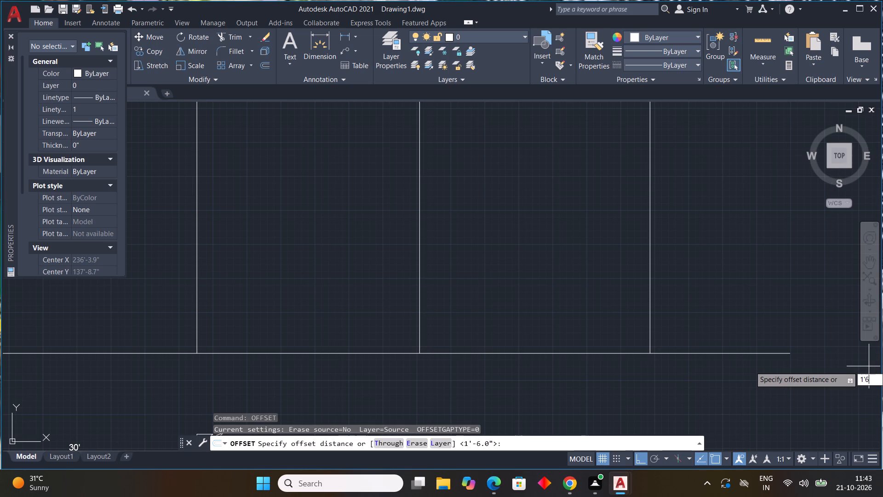
{"action": "key", "text": "shift+quotedbl"}
{"action": "key", "text": "Return"}
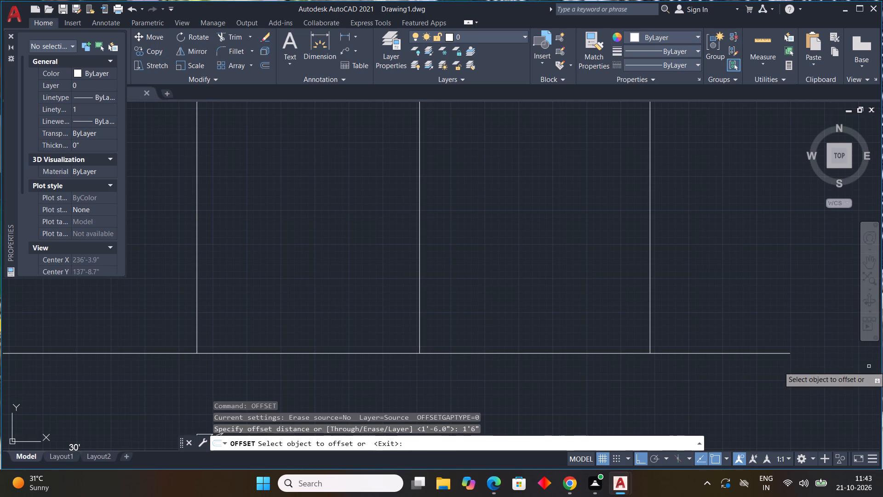
{"action": "left_click", "coordinate": [730, 355]}
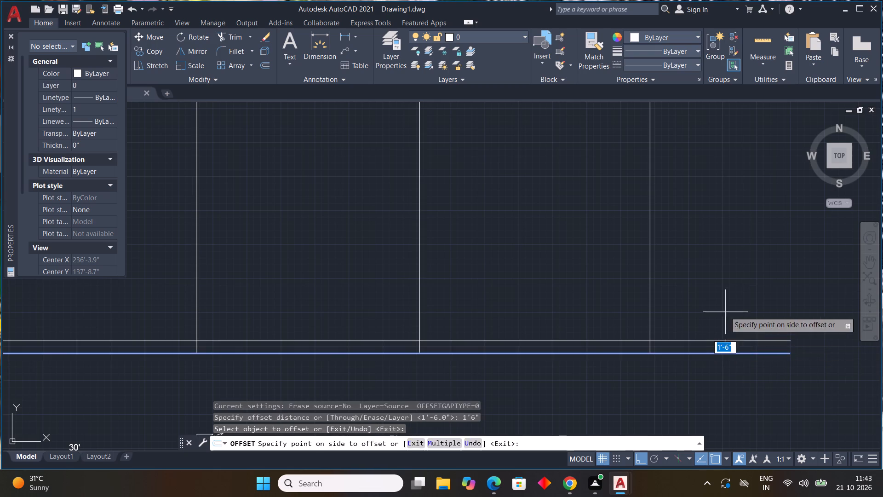
{"action": "left_click", "coordinate": [722, 308]}
{"action": "key", "text": "Escape"}
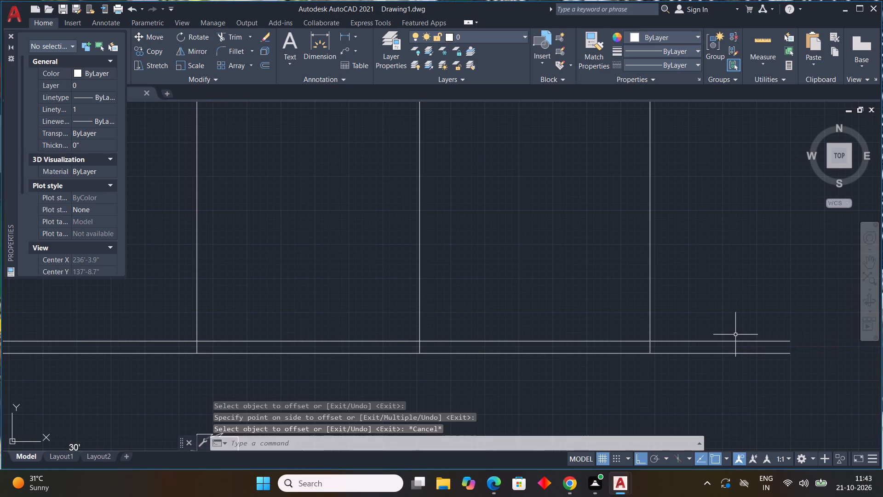
Offset the horizontal line just above the base line 10'0" upward.
{"action": "key", "text": "space"}
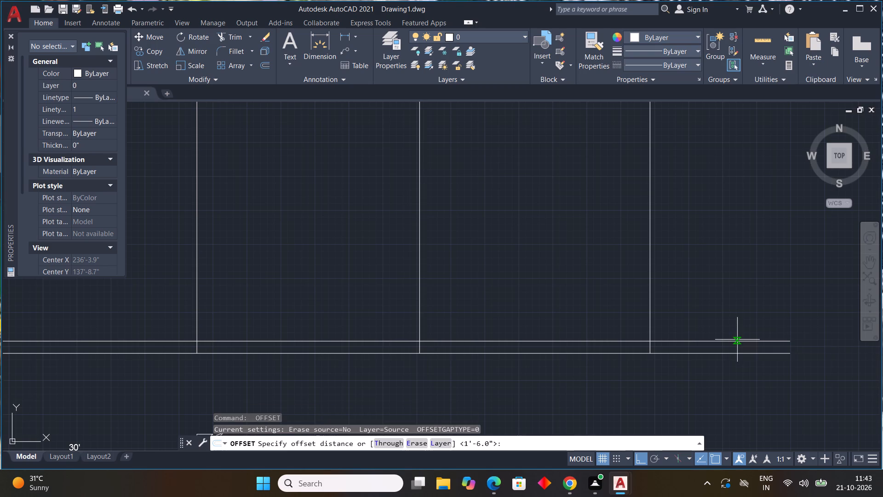
{"action": "key", "text": "1"}
{"action": "type", "text": "0'0"}
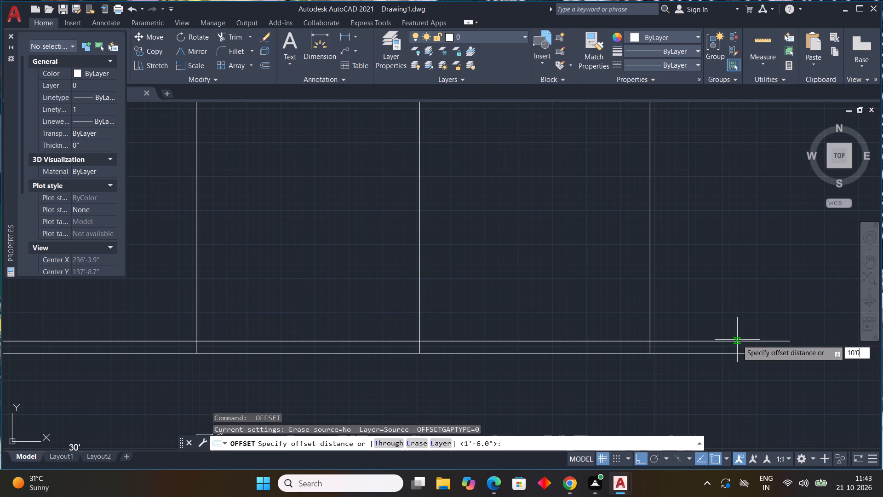
{"action": "key", "text": "shift+quotedbl"}
{"action": "key", "text": "Return"}
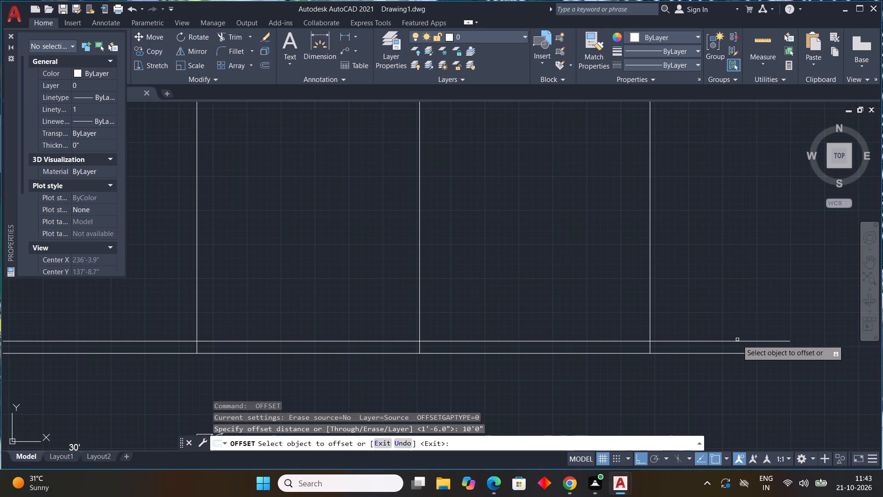
{"action": "left_click", "coordinate": [735, 342]}
{"action": "left_click", "coordinate": [728, 314]}
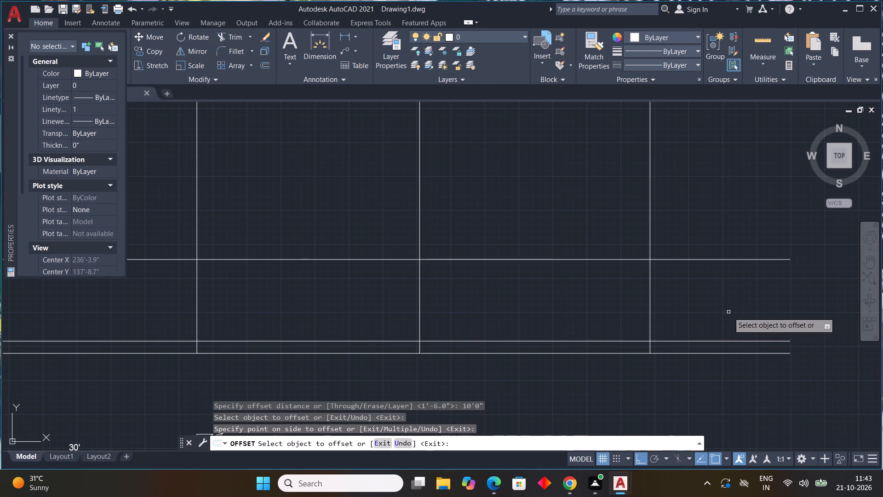
{"action": "key", "text": "Escape"}
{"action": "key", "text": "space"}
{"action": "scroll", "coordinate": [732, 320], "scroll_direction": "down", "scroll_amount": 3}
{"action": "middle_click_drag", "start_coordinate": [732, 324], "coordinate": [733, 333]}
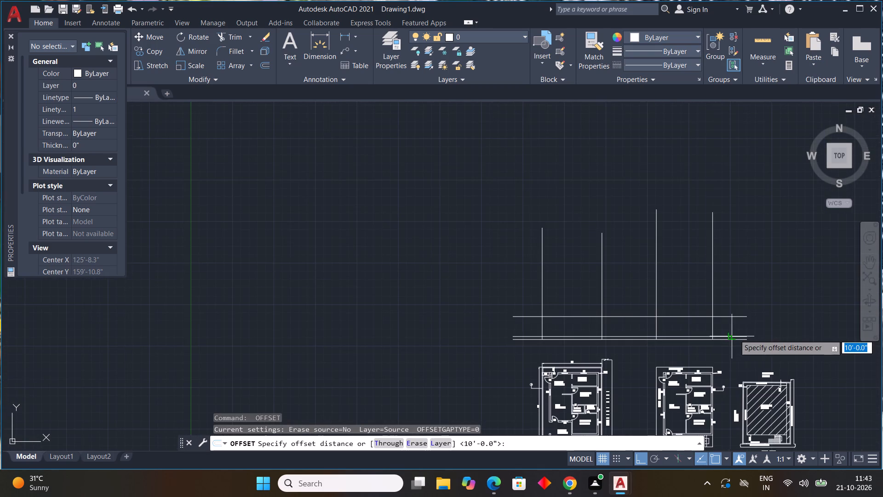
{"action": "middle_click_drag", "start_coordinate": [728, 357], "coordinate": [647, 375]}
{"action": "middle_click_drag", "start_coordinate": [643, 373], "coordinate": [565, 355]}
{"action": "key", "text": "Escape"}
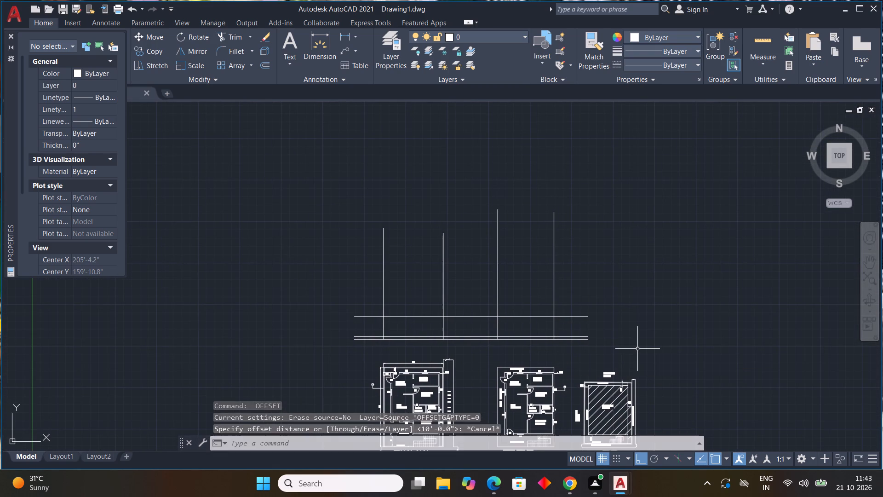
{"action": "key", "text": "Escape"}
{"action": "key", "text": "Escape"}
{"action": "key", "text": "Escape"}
Offset the uppermost horizontal level line 10'0" upward, and repeat from the new line for one more 10'0" storey.
{"action": "key", "text": "space"}
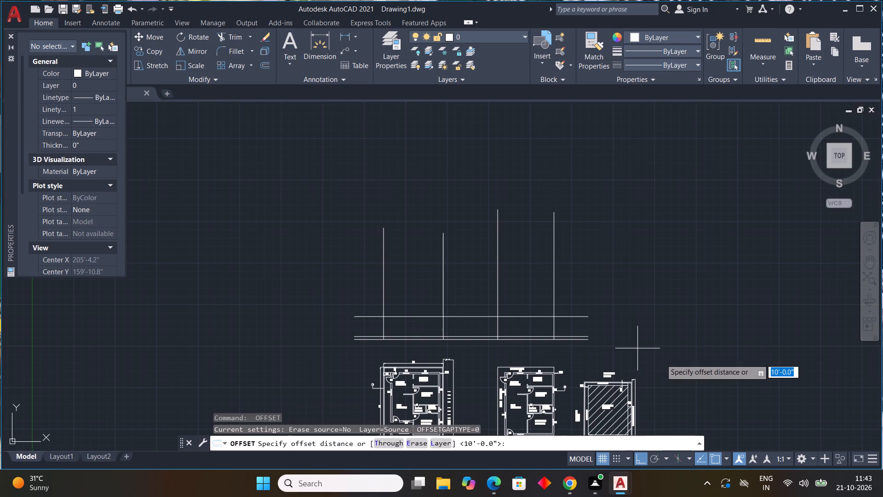
{"action": "middle_click_drag", "start_coordinate": [666, 399], "coordinate": [657, 439]}
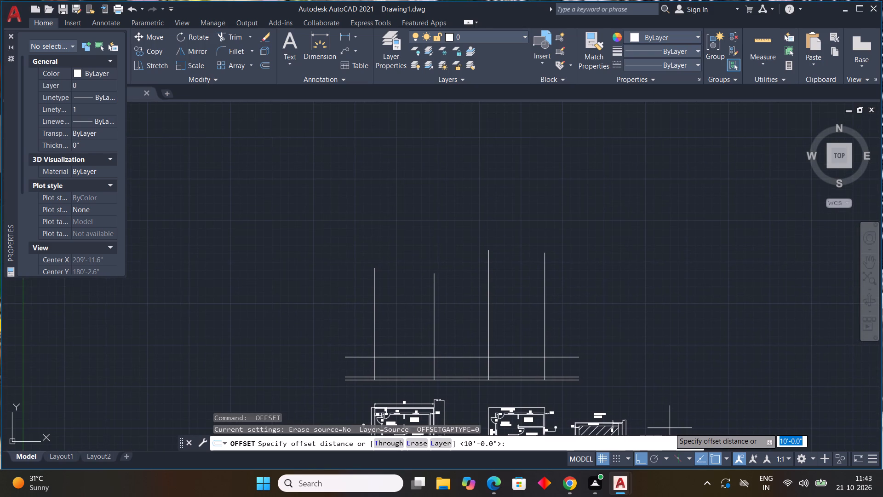
{"action": "key", "text": "1"}
{"action": "type", "text": "0'"}
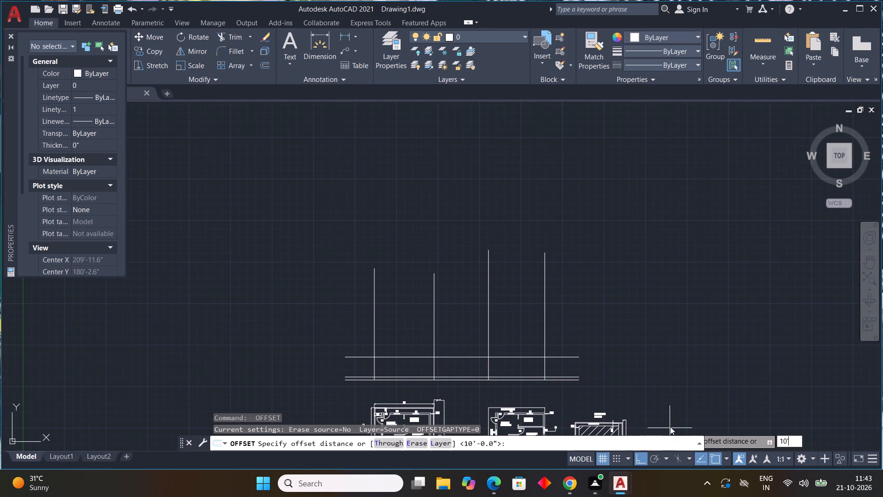
{"action": "key", "text": "0"}
{"action": "key", "text": "shift+quotedbl"}
{"action": "key", "text": "Return"}
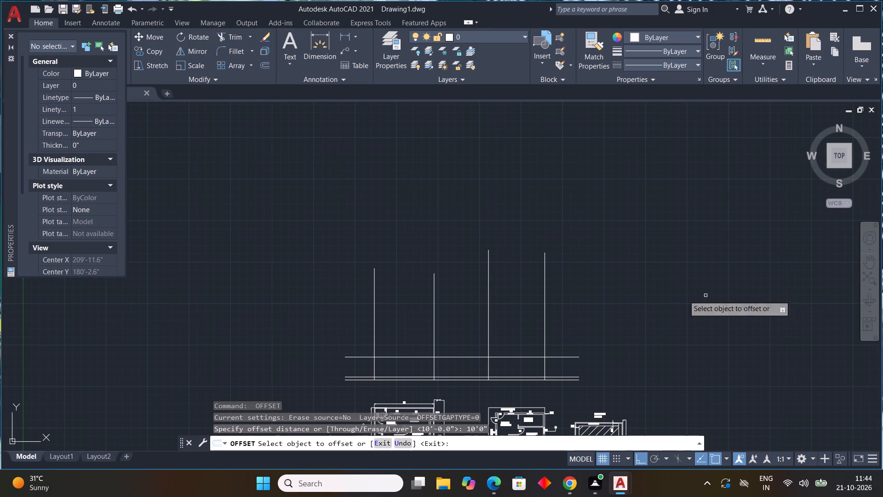
{"action": "left_click_drag", "start_coordinate": [570, 355], "coordinate": [573, 342]}
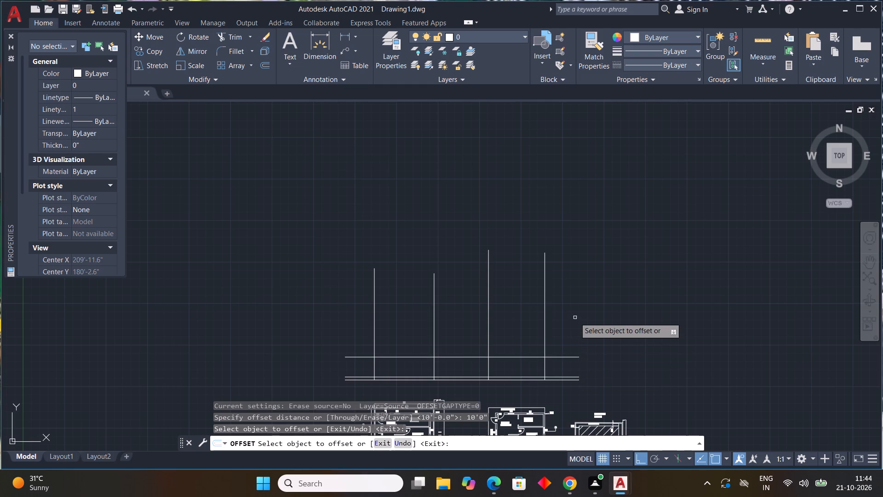
{"action": "left_click_drag", "start_coordinate": [568, 357], "coordinate": [569, 347]}
{"action": "left_click", "coordinate": [560, 306]}
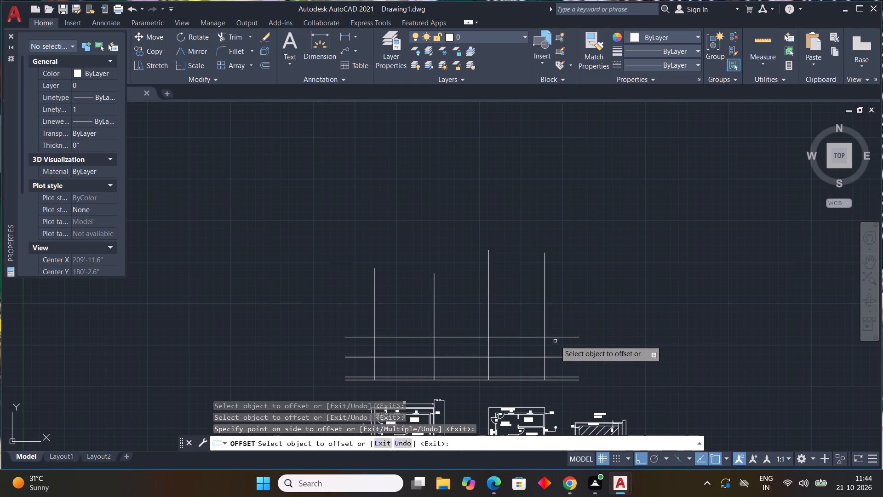
{"action": "left_click_drag", "start_coordinate": [556, 337], "coordinate": [559, 333]}
{"action": "left_click", "coordinate": [565, 303]}
{"action": "key", "text": "Escape"}
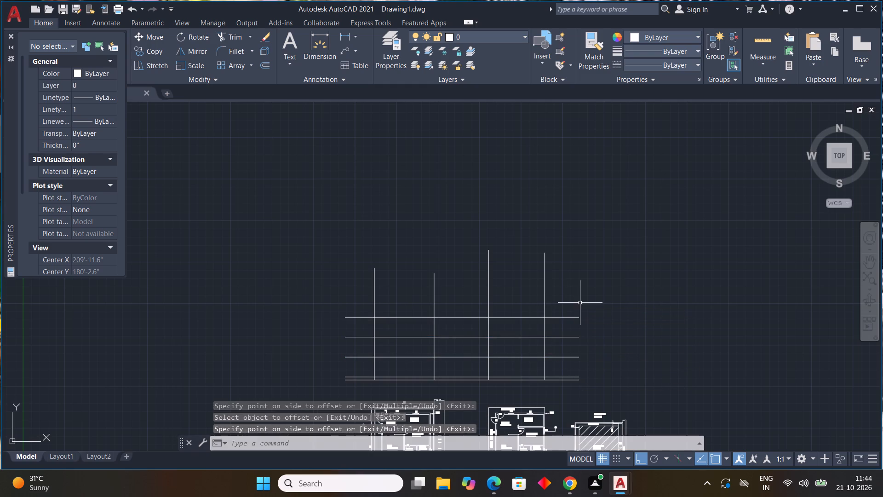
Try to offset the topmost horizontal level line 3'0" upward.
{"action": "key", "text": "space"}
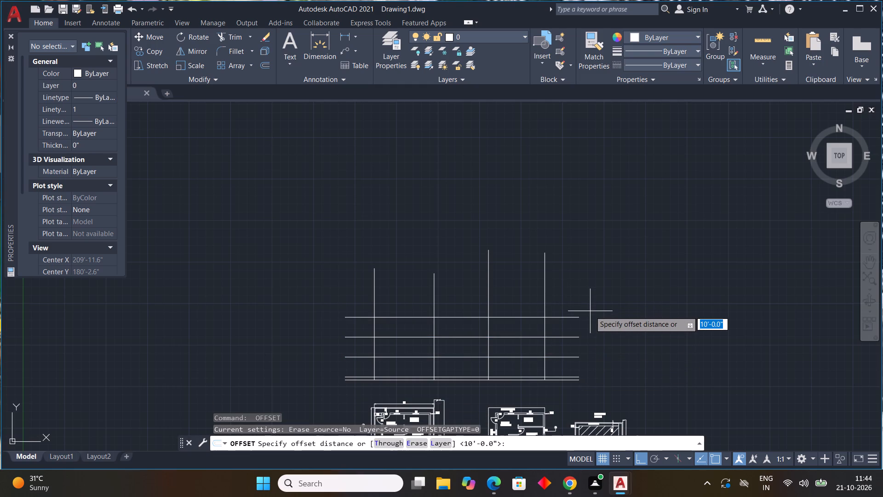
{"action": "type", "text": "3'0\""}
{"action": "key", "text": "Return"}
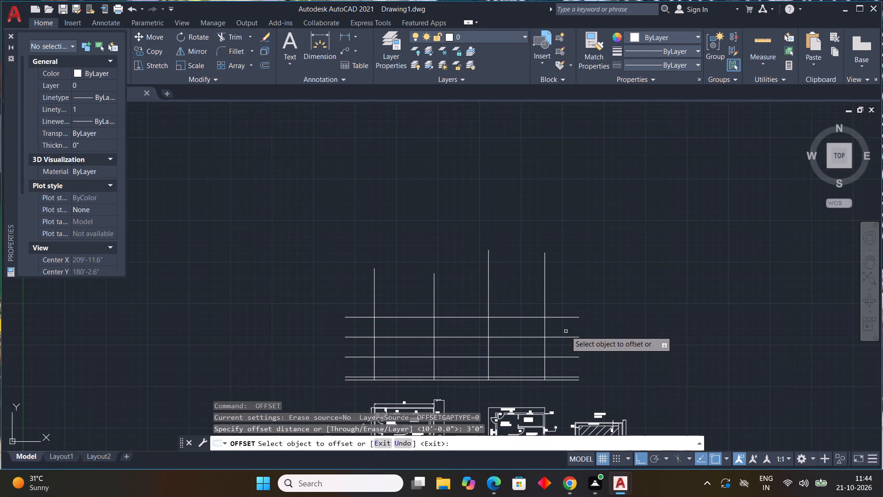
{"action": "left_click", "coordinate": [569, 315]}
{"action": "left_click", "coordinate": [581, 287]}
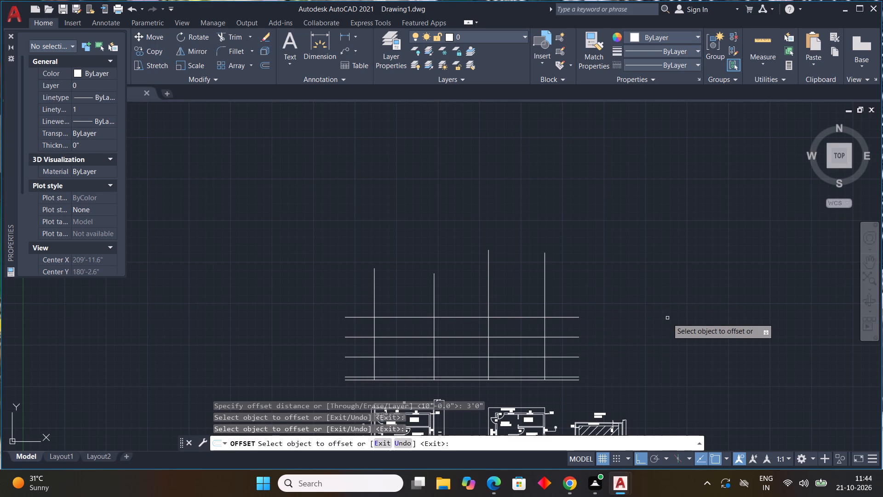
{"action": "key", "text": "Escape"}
Offset each of the four level lines above the base line 4.5" upward to form the slab thicknesses.
{"action": "middle_click_drag", "start_coordinate": [641, 346], "coordinate": [642, 310]}
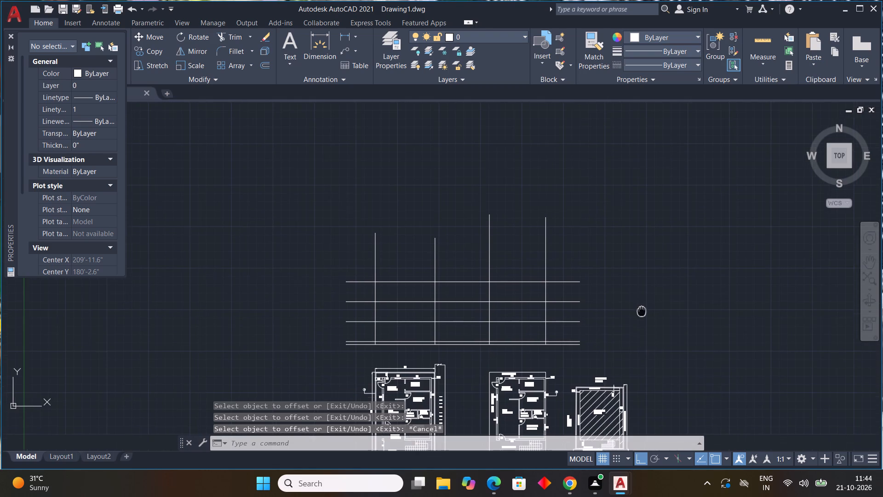
{"action": "scroll", "coordinate": [586, 357], "scroll_direction": "up", "scroll_amount": 1}
{"action": "type", "text": "OFF 4.5\""}
{"action": "key", "text": "Return"}
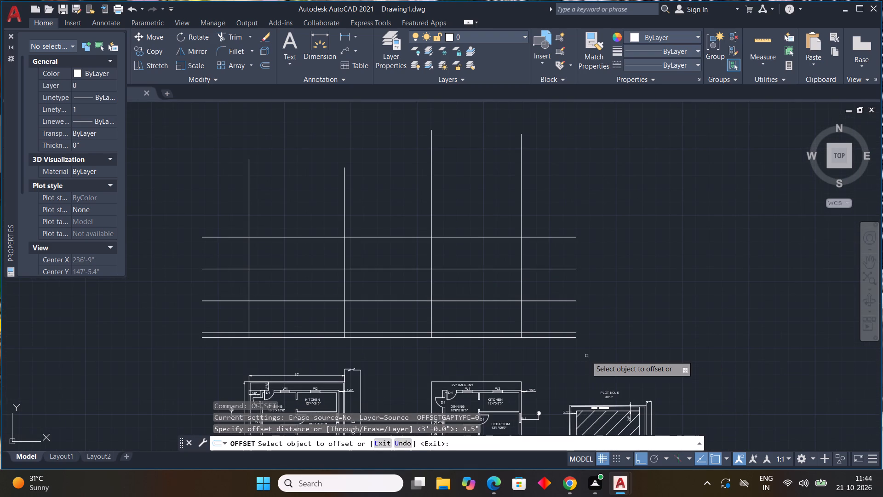
{"action": "scroll", "coordinate": [501, 332], "scroll_direction": "up", "scroll_amount": 1}
{"action": "left_click_drag", "start_coordinate": [501, 334], "coordinate": [500, 325]}
{"action": "left_click", "coordinate": [499, 320]}
{"action": "left_click", "coordinate": [501, 282]}
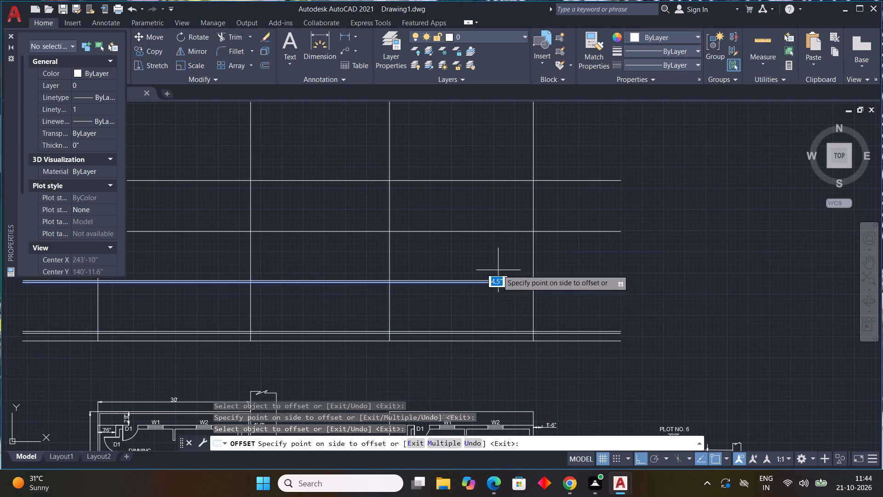
{"action": "left_click", "coordinate": [498, 268]}
{"action": "left_click", "coordinate": [506, 230]}
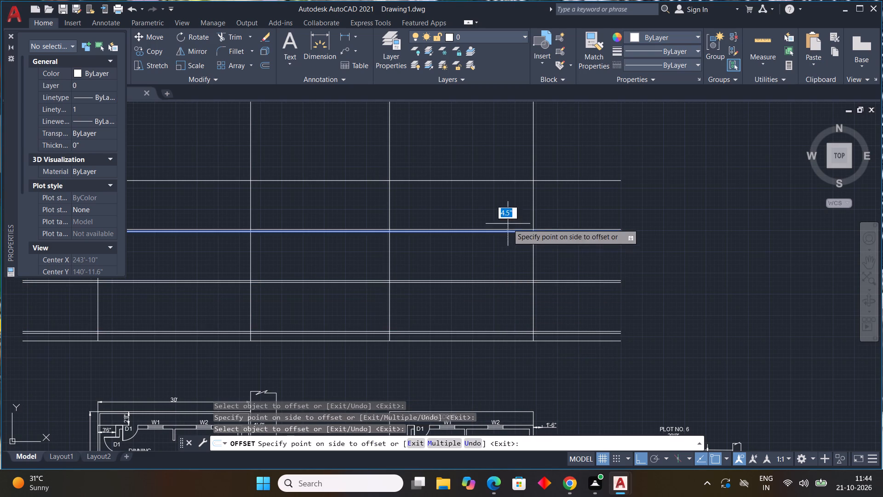
{"action": "left_click", "coordinate": [508, 219]}
{"action": "scroll", "coordinate": [505, 179], "scroll_direction": "down", "scroll_amount": 4}
{"action": "scroll", "coordinate": [505, 179], "scroll_direction": "up", "scroll_amount": 2}
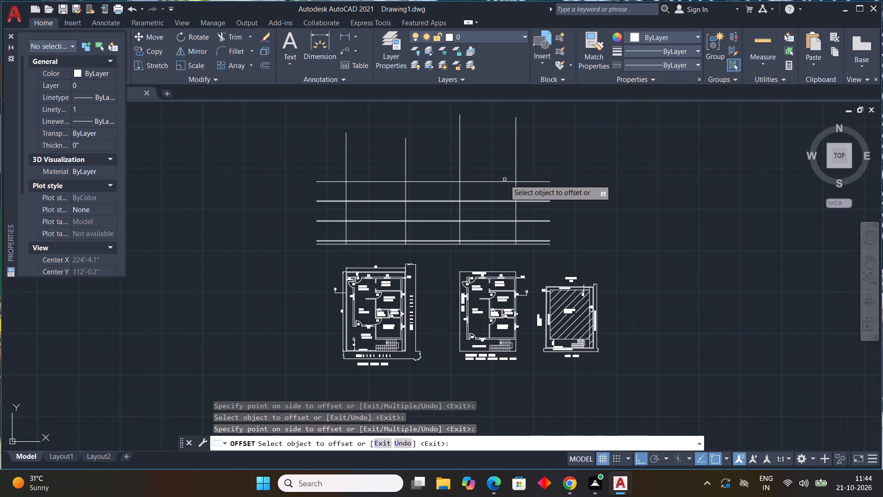
{"action": "left_click", "coordinate": [503, 181]}
{"action": "left_click", "coordinate": [505, 165]}
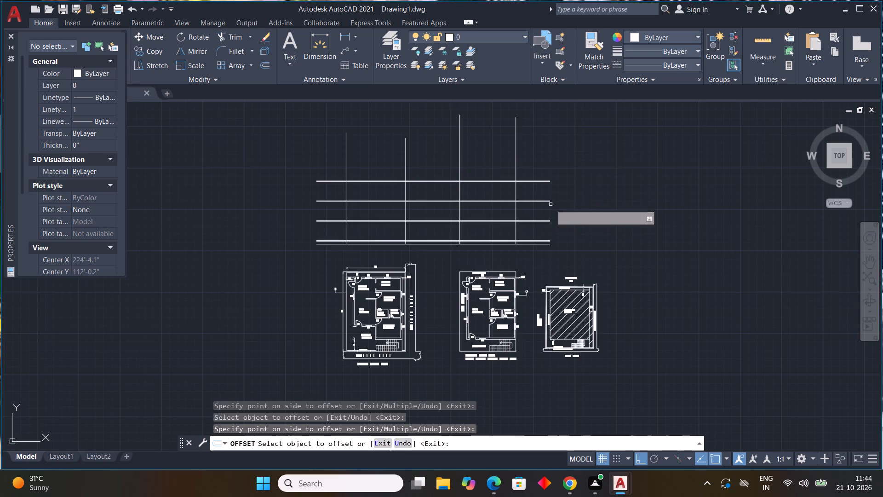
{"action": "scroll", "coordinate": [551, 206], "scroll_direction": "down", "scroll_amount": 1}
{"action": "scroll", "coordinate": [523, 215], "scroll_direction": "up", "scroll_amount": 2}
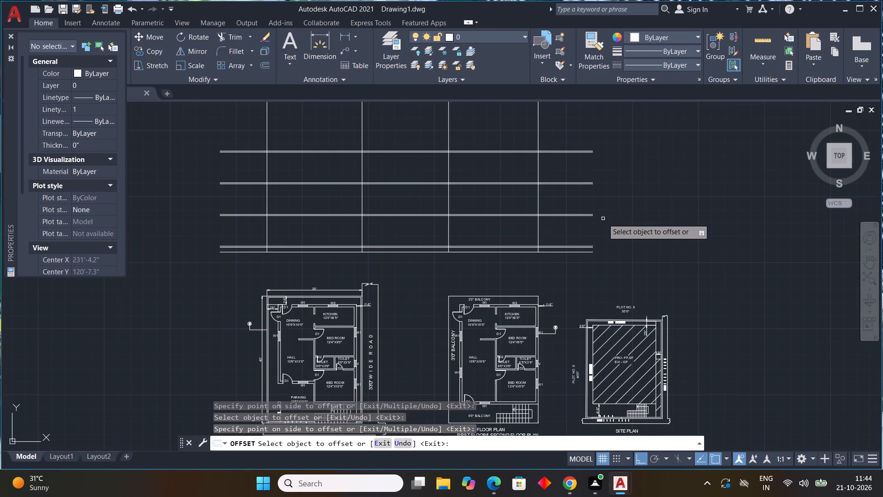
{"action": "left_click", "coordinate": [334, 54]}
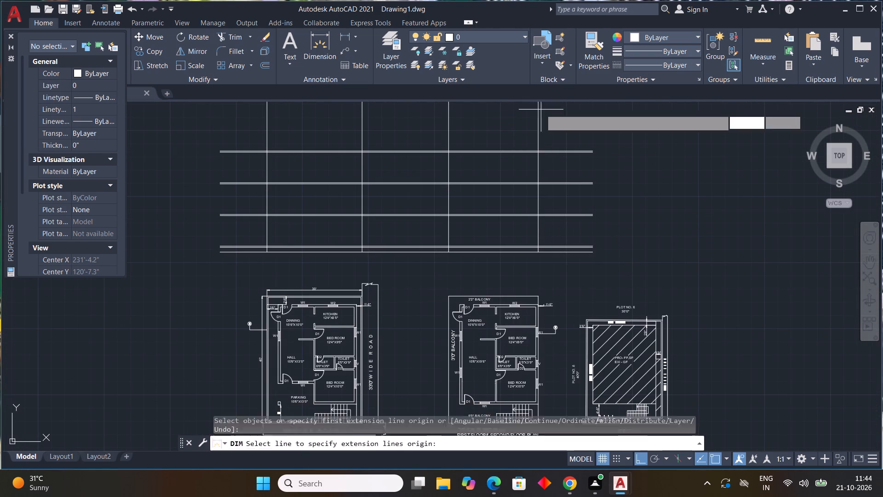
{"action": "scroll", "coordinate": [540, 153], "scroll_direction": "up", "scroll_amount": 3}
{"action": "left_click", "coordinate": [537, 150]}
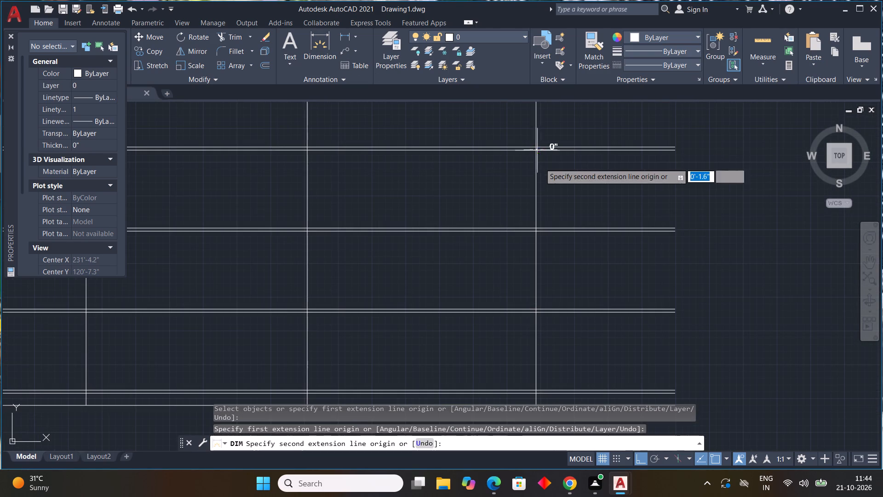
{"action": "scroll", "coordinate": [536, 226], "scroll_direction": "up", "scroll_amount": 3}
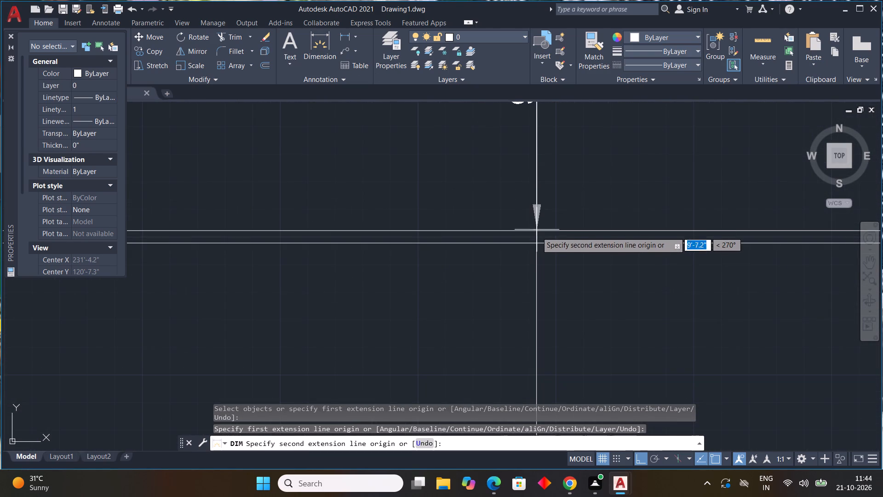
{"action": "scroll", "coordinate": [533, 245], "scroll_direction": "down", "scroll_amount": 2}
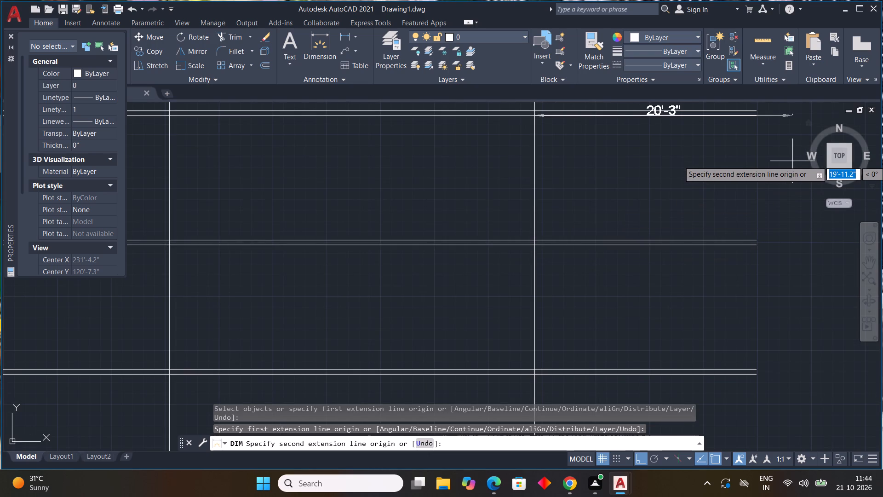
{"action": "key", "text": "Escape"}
Offset the lower line of the topmost slab pair 3'0" upward for the parapet level.
{"action": "scroll", "coordinate": [777, 175], "scroll_direction": "down", "scroll_amount": 4}
{"action": "middle_click_drag", "start_coordinate": [763, 193], "coordinate": [752, 217]}
{"action": "middle_click", "coordinate": [751, 217]}
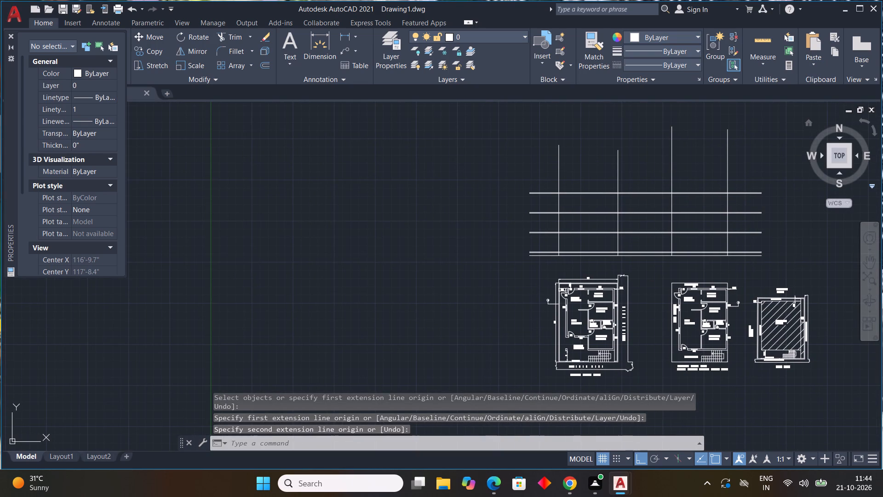
{"action": "type", "text": "OFF 3'0\""}
{"action": "key", "text": "Return"}
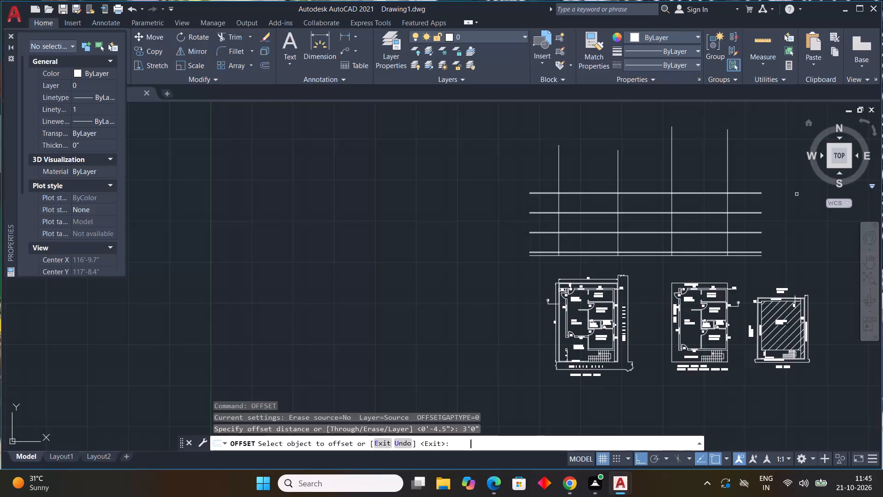
{"action": "scroll", "coordinate": [730, 176], "scroll_direction": "up", "scroll_amount": 4}
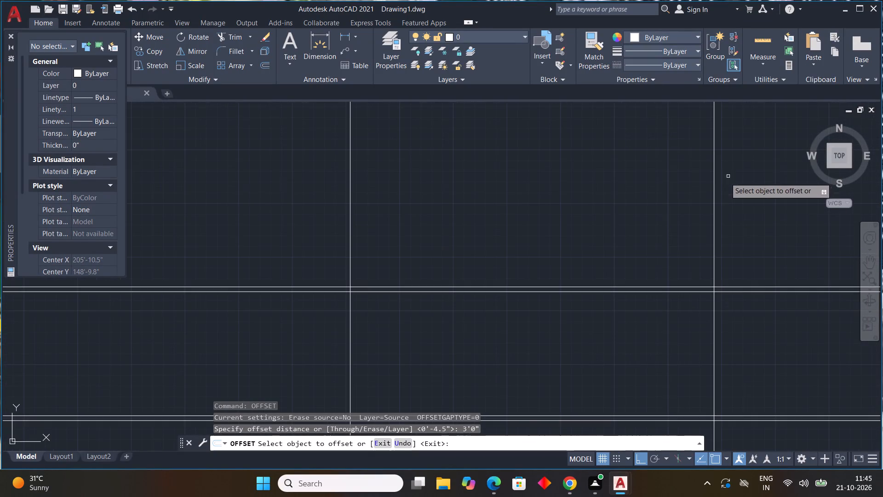
{"action": "left_click_drag", "start_coordinate": [622, 293], "coordinate": [623, 288]}
{"action": "left_click", "coordinate": [597, 198]}
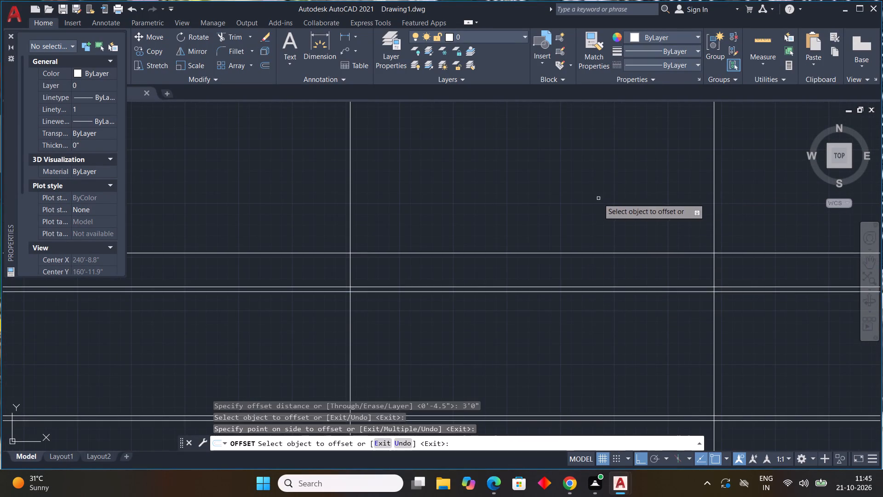
{"action": "middle_click_drag", "start_coordinate": [610, 208], "coordinate": [631, 231]}
{"action": "scroll", "coordinate": [611, 211], "scroll_direction": "down", "scroll_amount": 5}
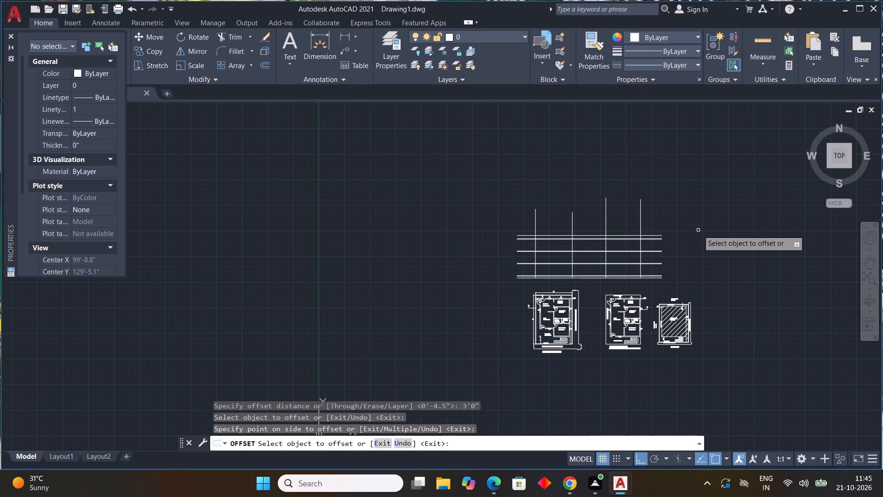
{"action": "key", "text": "Escape"}
{"action": "key", "text": "Escape"}
{"action": "key", "text": "Escape"}
{"action": "key", "text": "Escape"}
{"action": "key", "text": "Escape"}
{"action": "key", "text": "Escape"}
{"action": "key", "text": "Escape"}
{"action": "key", "text": "Escape"}
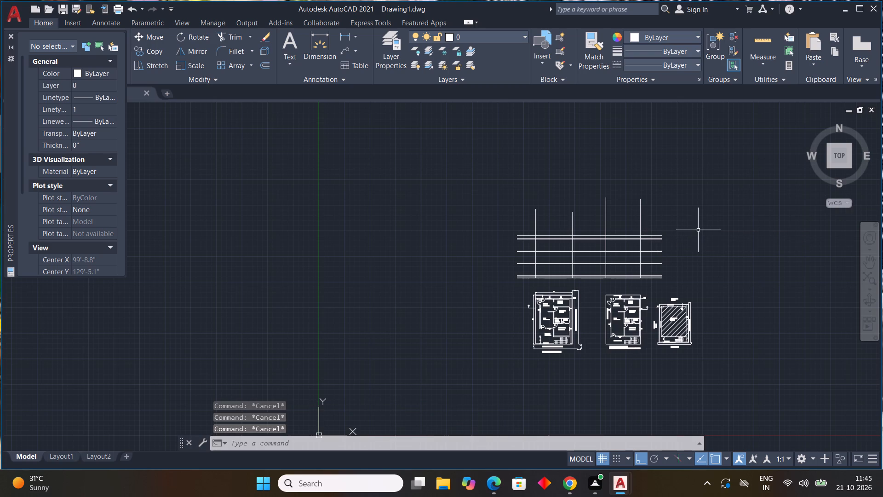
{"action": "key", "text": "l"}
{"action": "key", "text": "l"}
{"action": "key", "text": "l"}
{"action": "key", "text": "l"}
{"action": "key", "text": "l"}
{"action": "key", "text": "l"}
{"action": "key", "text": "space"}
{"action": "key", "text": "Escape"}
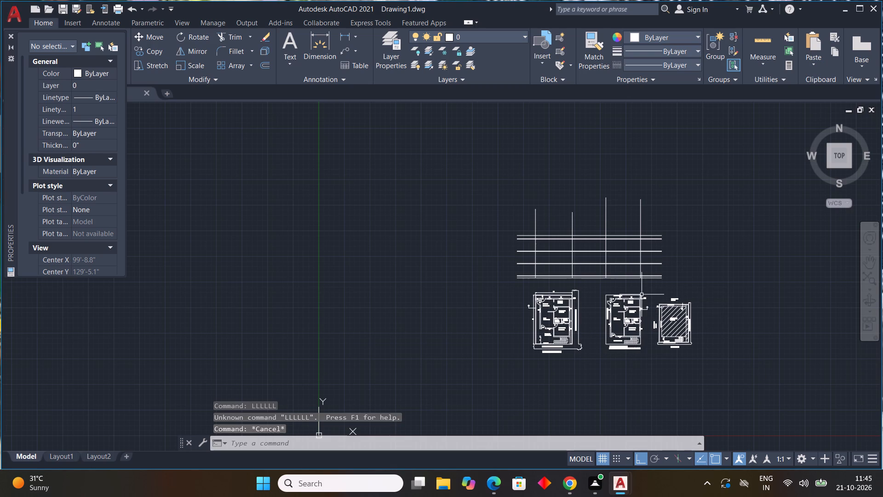
Draw a vertical projection line from the outer wall corner beside door D1 in the typical floor plan up to the top parapet line.
{"action": "key", "text": "l"}
{"action": "key", "text": "space"}
{"action": "scroll", "coordinate": [610, 303], "scroll_direction": "up", "scroll_amount": 3}
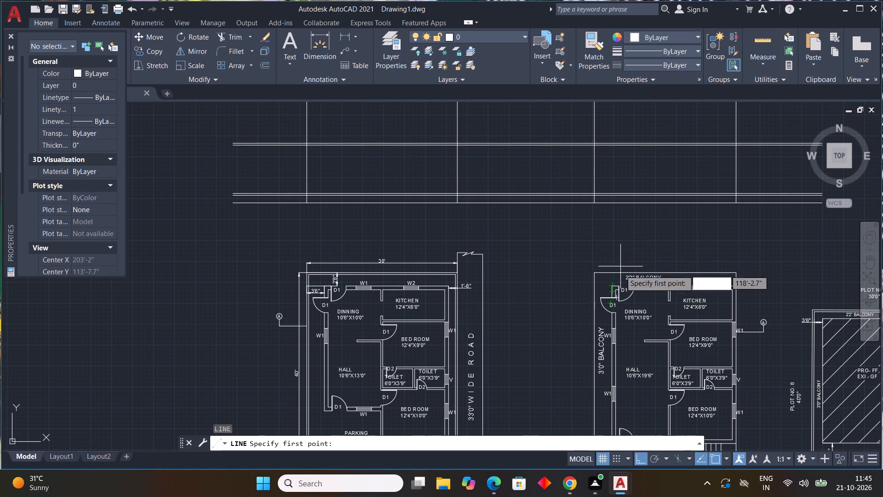
{"action": "scroll", "coordinate": [619, 283], "scroll_direction": "up", "scroll_amount": 4}
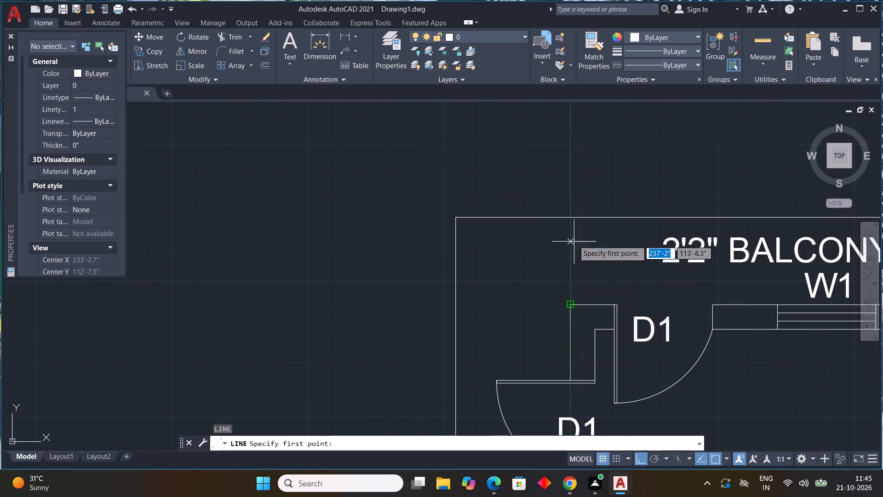
{"action": "middle_click_drag", "start_coordinate": [571, 197], "coordinate": [552, 353]}
{"action": "scroll", "coordinate": [571, 197], "scroll_direction": "down", "scroll_amount": 1}
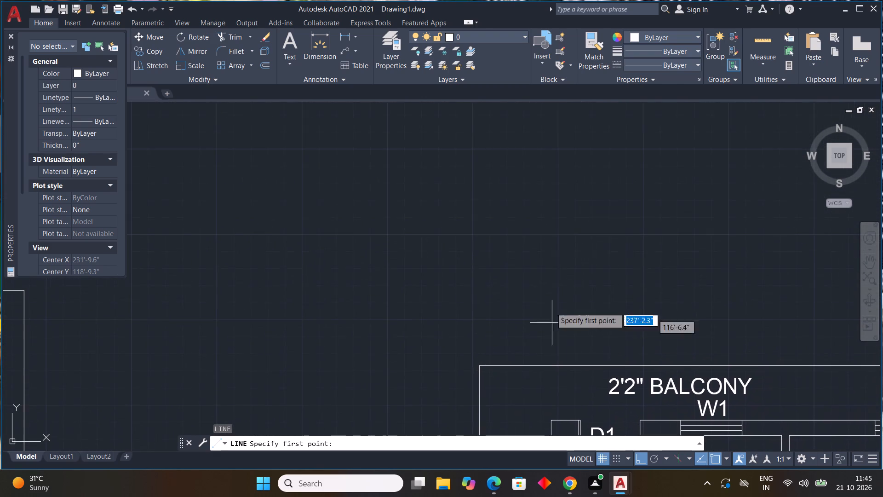
{"action": "left_click_drag", "start_coordinate": [551, 422], "coordinate": [553, 416]}
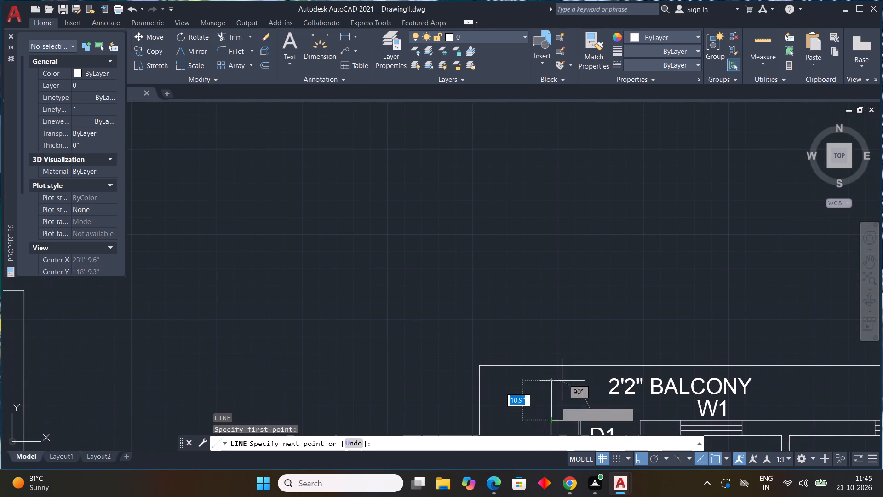
{"action": "middle_click_drag", "start_coordinate": [549, 174], "coordinate": [542, 324]}
{"action": "scroll", "coordinate": [541, 266], "scroll_direction": "down", "scroll_amount": 2}
{"action": "middle_click_drag", "start_coordinate": [556, 246], "coordinate": [554, 273]}
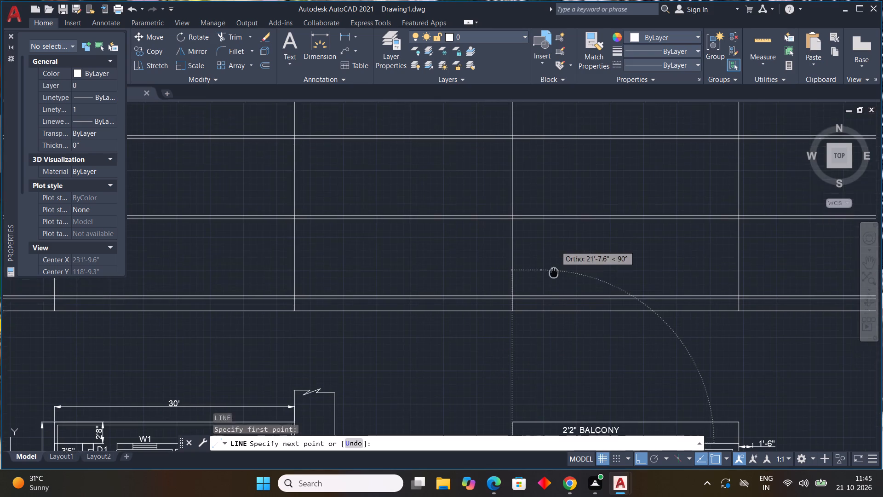
{"action": "middle_click_drag", "start_coordinate": [554, 273], "coordinate": [556, 310]}
{"action": "scroll", "coordinate": [556, 310], "scroll_direction": "up", "scroll_amount": 1}
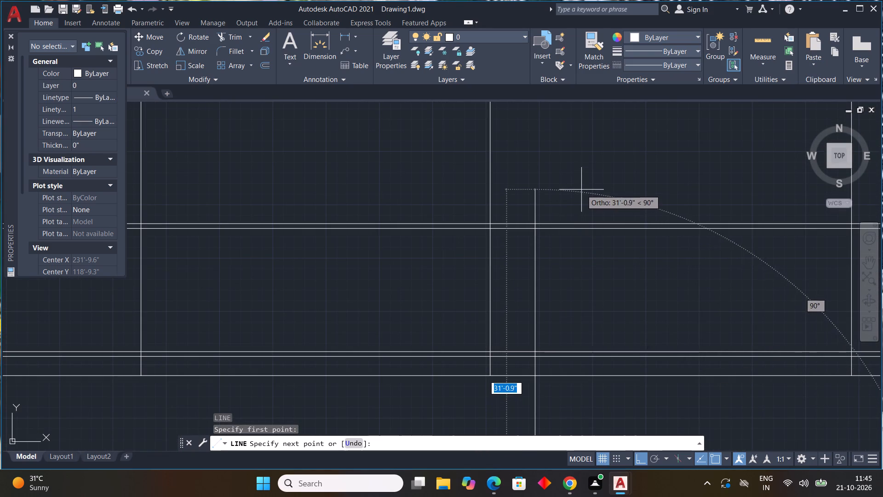
{"action": "middle_click_drag", "start_coordinate": [581, 190], "coordinate": [569, 272]}
{"action": "scroll", "coordinate": [569, 269], "scroll_direction": "down", "scroll_amount": 5}
{"action": "middle_click_drag", "start_coordinate": [560, 248], "coordinate": [556, 289]}
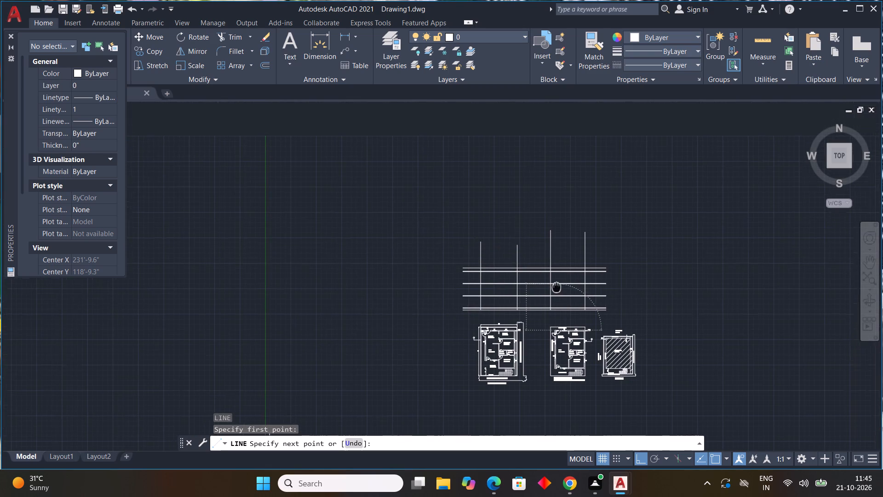
{"action": "middle_click_drag", "start_coordinate": [556, 289], "coordinate": [556, 292]}
{"action": "scroll", "coordinate": [554, 278], "scroll_direction": "up", "scroll_amount": 5}
{"action": "left_click", "coordinate": [549, 247]}
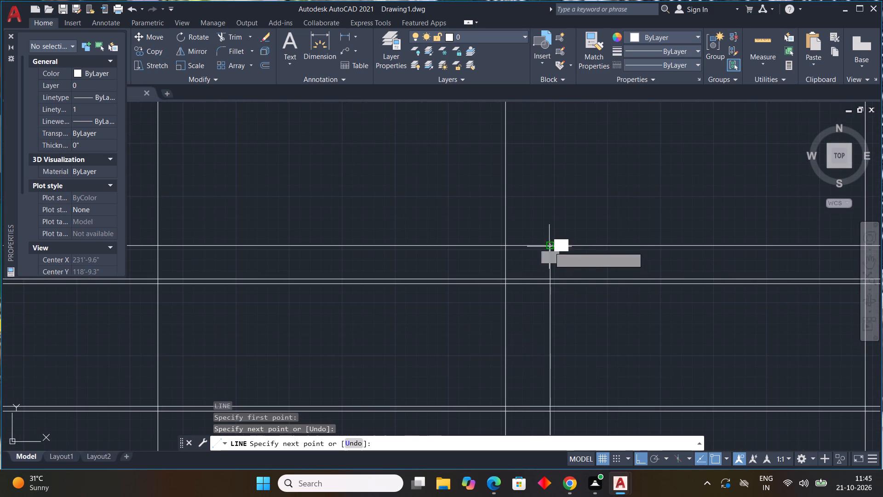
{"action": "key", "text": "grave"}
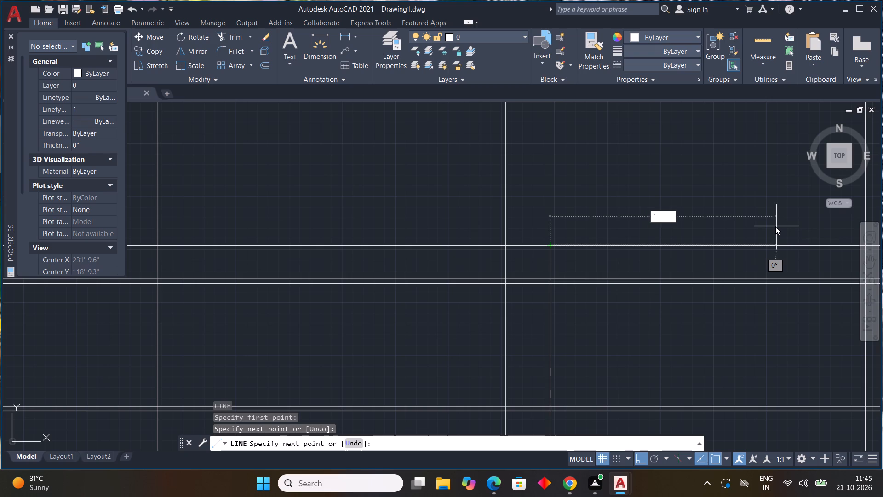
{"action": "scroll", "coordinate": [768, 231], "scroll_direction": "down", "scroll_amount": 3}
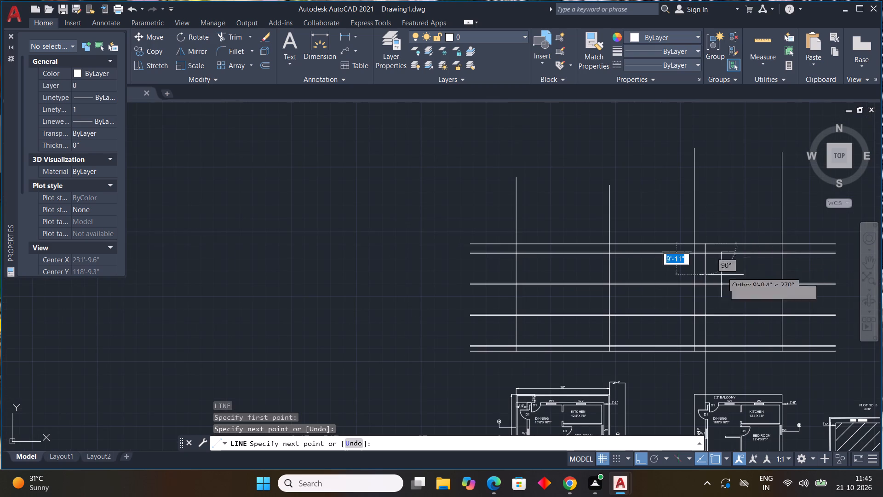
{"action": "key", "text": "Escape"}
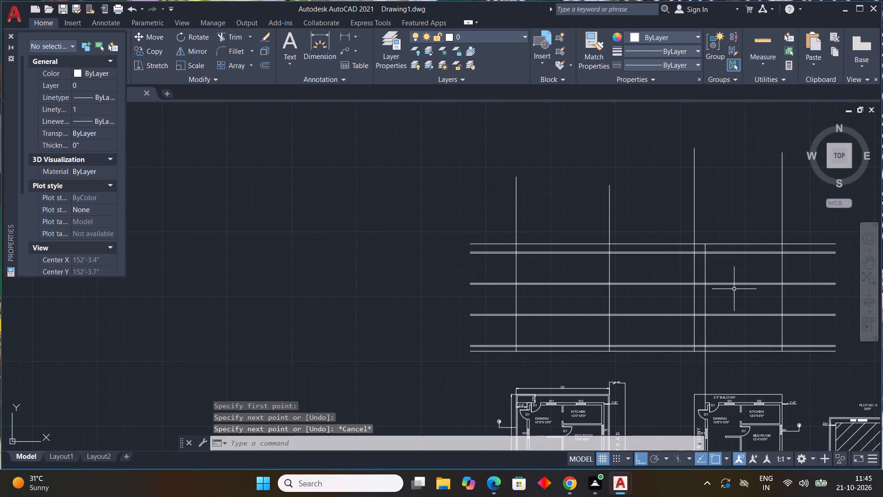
Trim the ends of the vertical projection lines that extend above the top parapet line.
{"action": "type", "text": "TR"}
{"action": "key", "text": "space"}
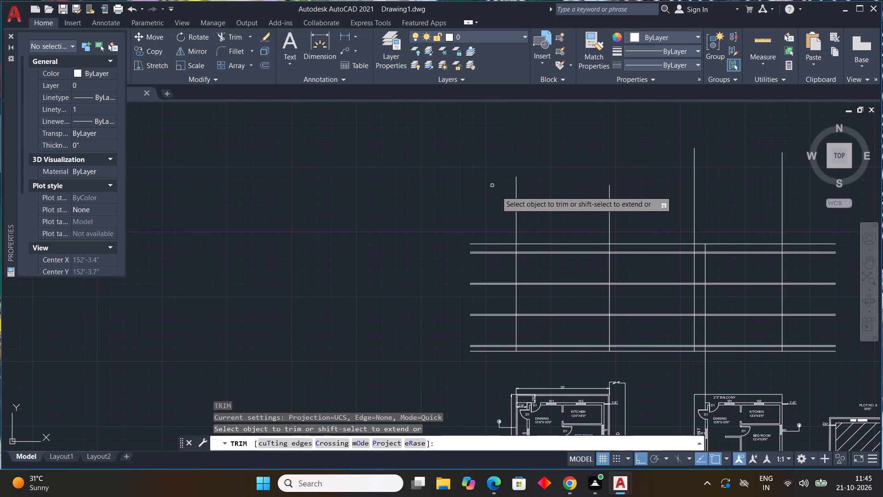
{"action": "left_click_drag", "start_coordinate": [476, 203], "coordinate": [794, 202]}
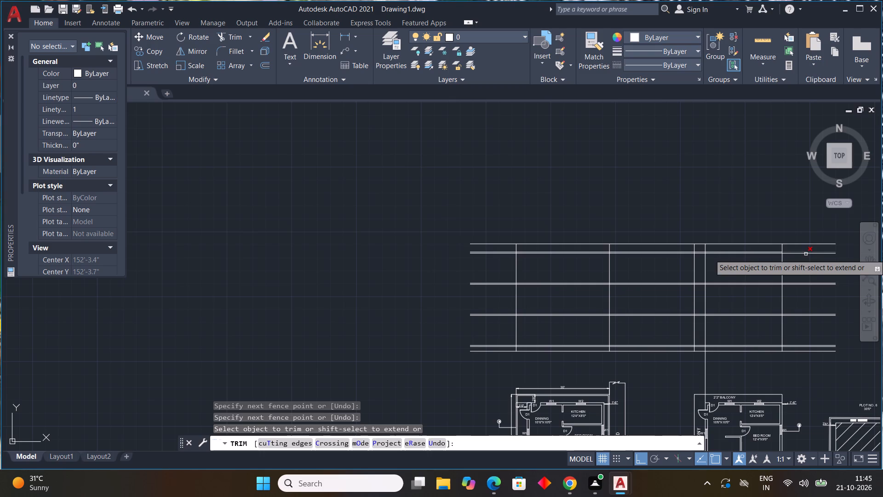
{"action": "key", "text": "Escape"}
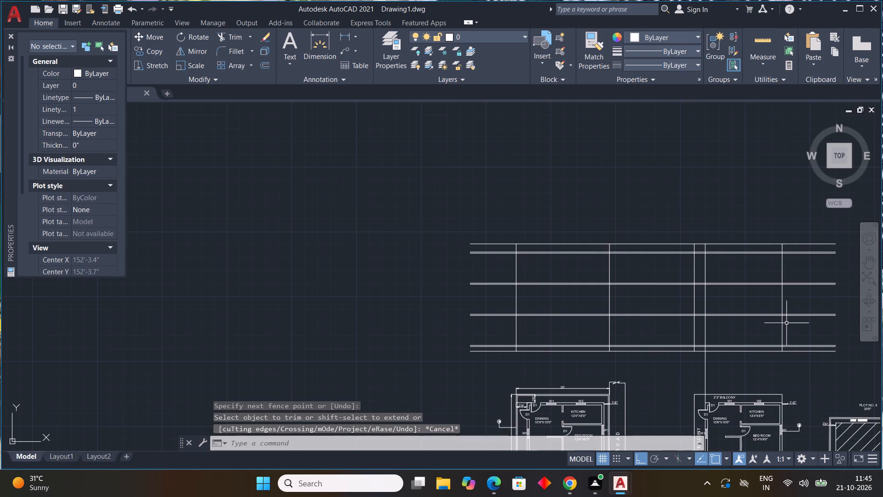
Offset the new projection line and the rightmost projection line 9" inward to form the two outer wall thicknesses above the typical floor plan.
{"action": "middle_click_drag", "start_coordinate": [747, 350], "coordinate": [672, 296]}
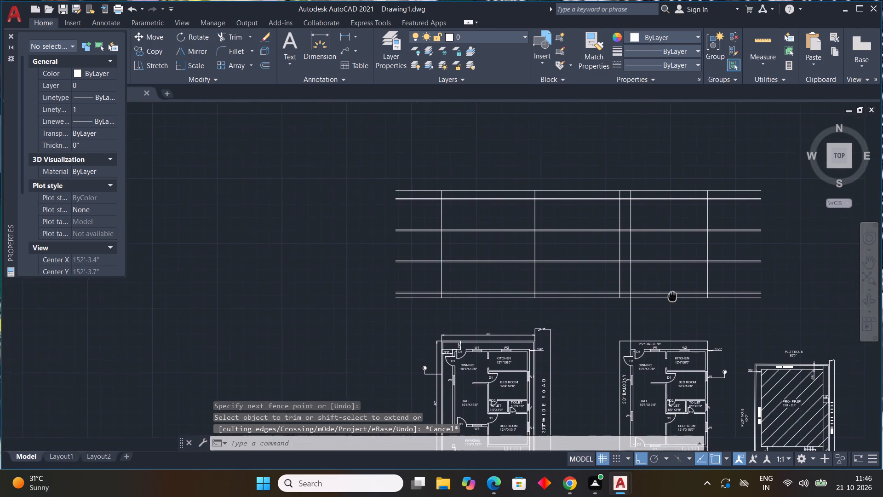
{"action": "middle_click_drag", "start_coordinate": [672, 296], "coordinate": [669, 313]}
{"action": "middle_click", "coordinate": [670, 316]}
{"action": "middle_click", "coordinate": [671, 323]}
{"action": "middle_click_drag", "start_coordinate": [672, 326], "coordinate": [643, 278]}
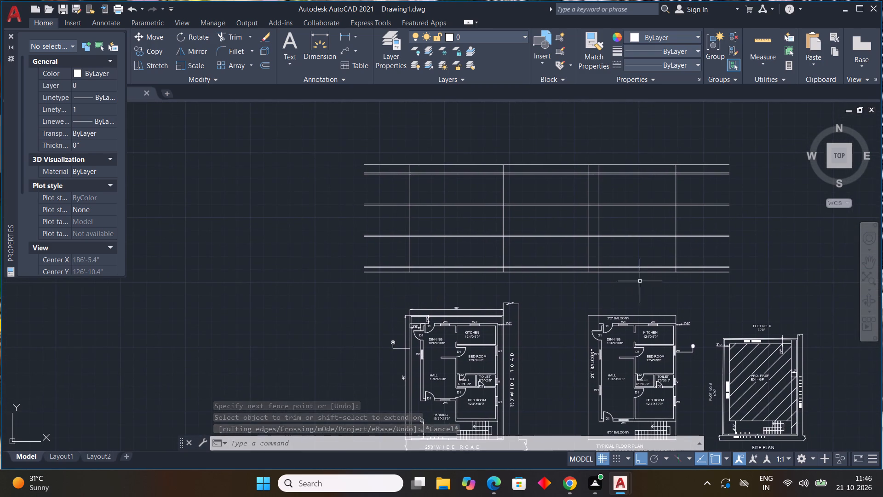
{"action": "scroll", "coordinate": [631, 284], "scroll_direction": "up", "scroll_amount": 2}
{"action": "middle_click_drag", "start_coordinate": [636, 301], "coordinate": [644, 353]}
{"action": "scroll", "coordinate": [643, 349], "scroll_direction": "down", "scroll_amount": 1}
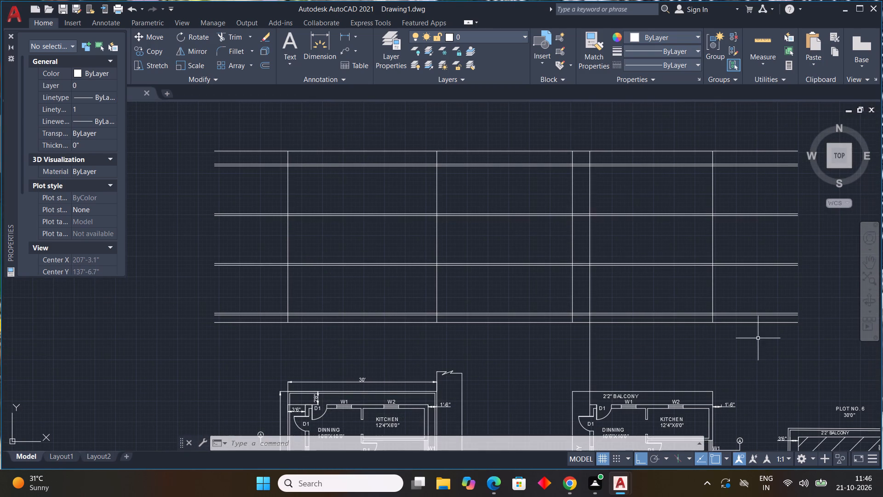
{"action": "type", "text": "OFF"}
{"action": "key", "text": "space"}
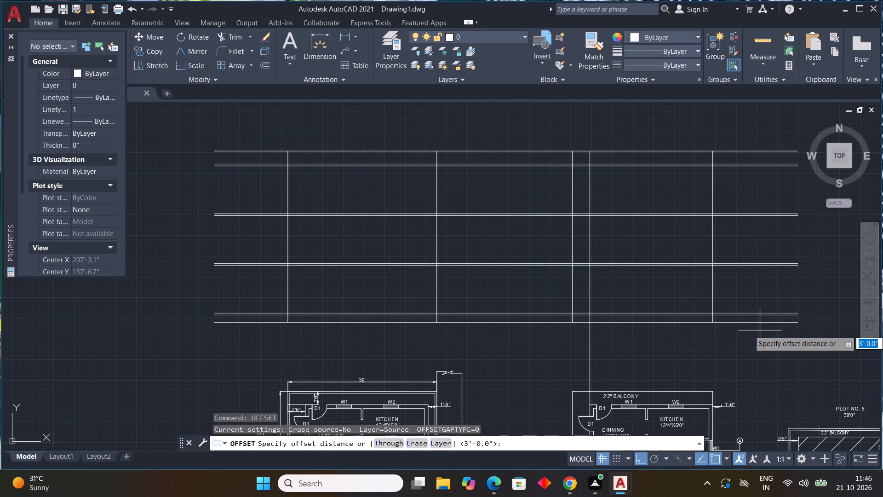
{"action": "type", "text": "9\""}
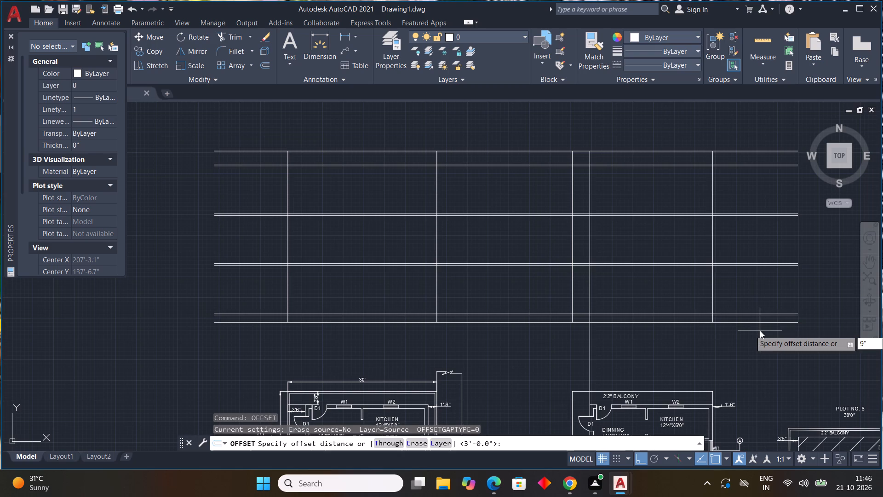
{"action": "key", "text": "Return"}
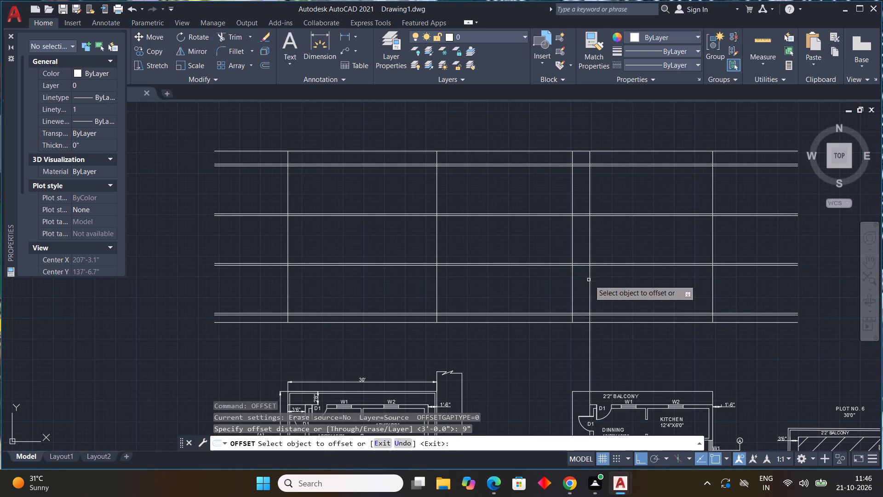
{"action": "left_click_drag", "start_coordinate": [590, 281], "coordinate": [602, 278]}
{"action": "left_click", "coordinate": [612, 276]}
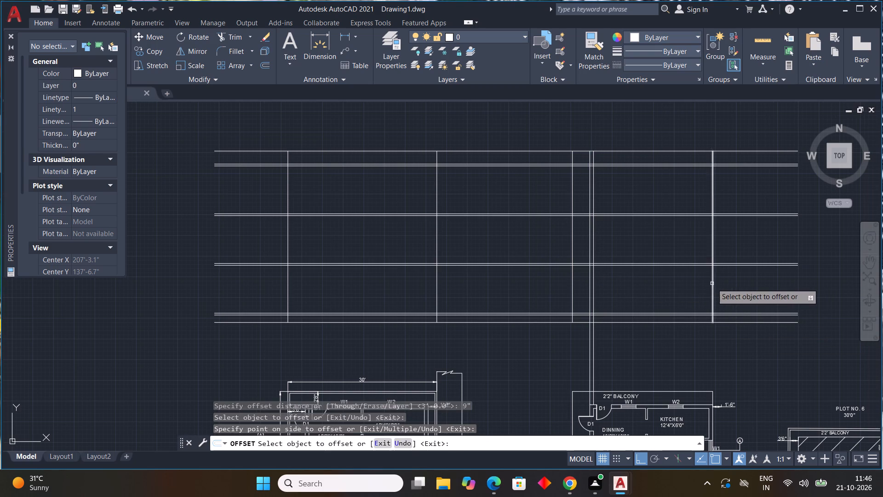
{"action": "left_click_drag", "start_coordinate": [712, 283], "coordinate": [707, 283]}
{"action": "left_click", "coordinate": [692, 284]}
{"action": "key", "text": "Escape"}
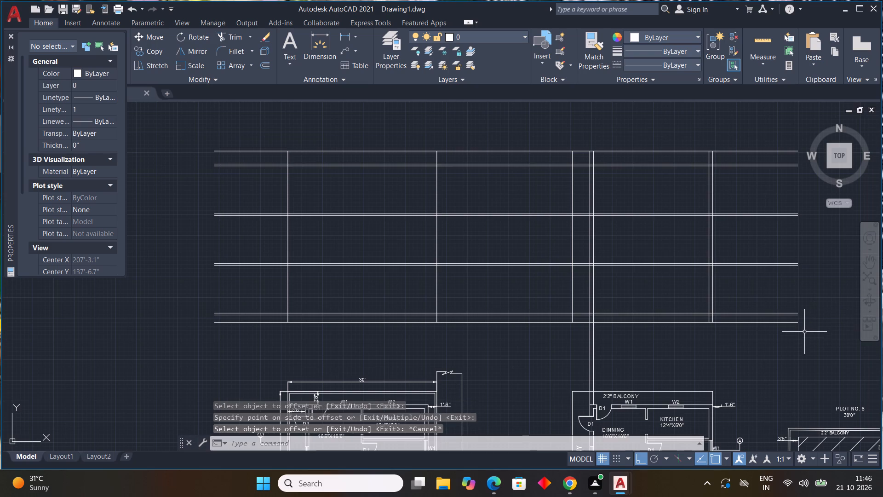
Trim the wall line pair below the base line and the level lines extending past the rightmost wall line.
{"action": "type", "text": "TR"}
{"action": "key", "text": "space"}
{"action": "left_click_drag", "start_coordinate": [663, 375], "coordinate": [517, 353]}
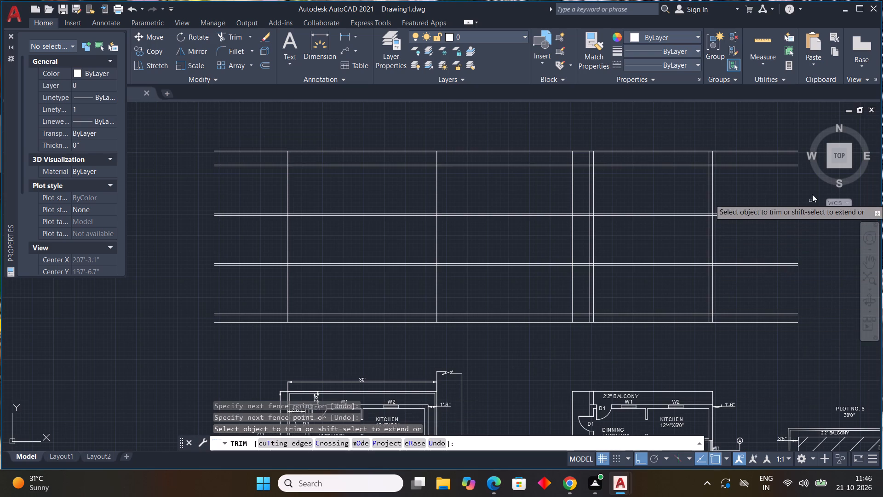
{"action": "left_click_drag", "start_coordinate": [751, 145], "coordinate": [748, 339]}
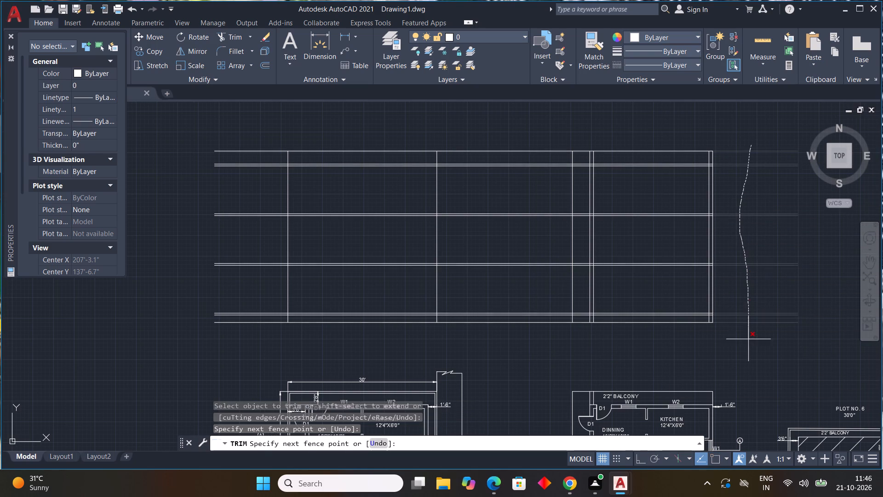
{"action": "left_click_drag", "start_coordinate": [748, 339], "coordinate": [748, 344]}
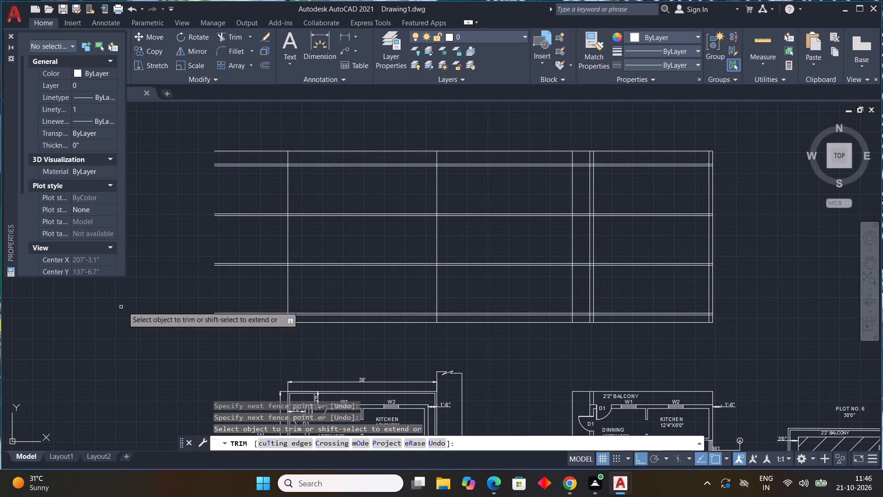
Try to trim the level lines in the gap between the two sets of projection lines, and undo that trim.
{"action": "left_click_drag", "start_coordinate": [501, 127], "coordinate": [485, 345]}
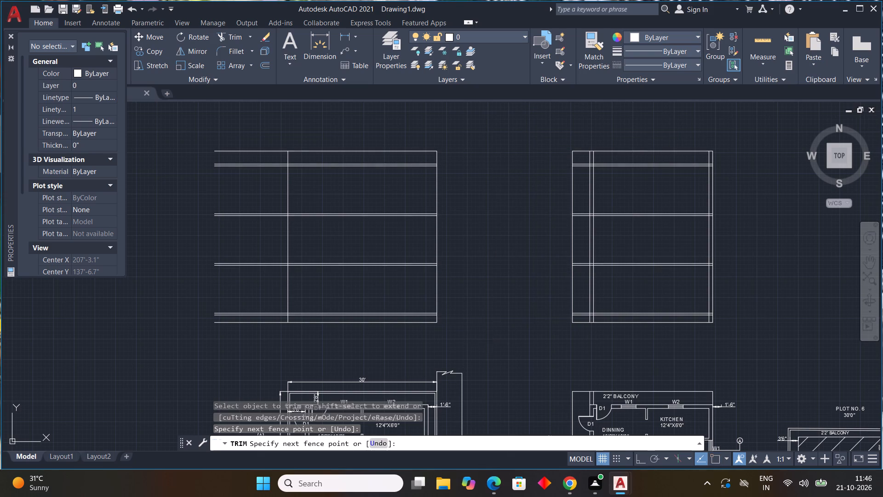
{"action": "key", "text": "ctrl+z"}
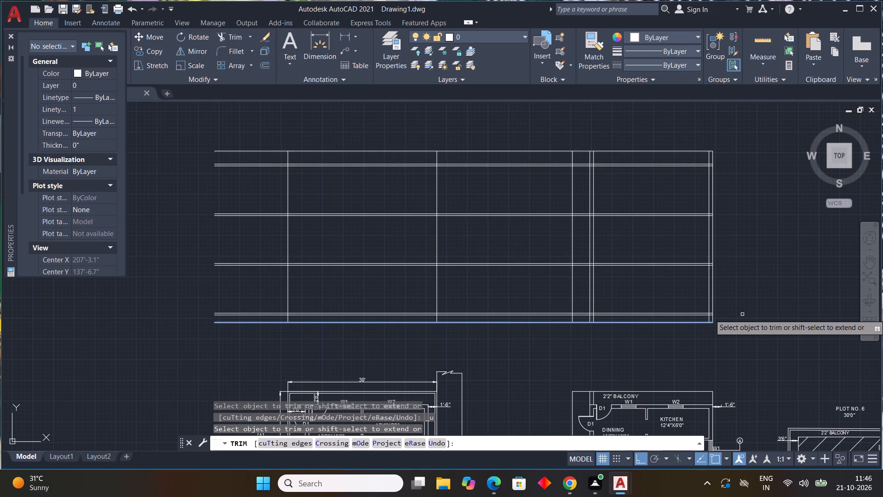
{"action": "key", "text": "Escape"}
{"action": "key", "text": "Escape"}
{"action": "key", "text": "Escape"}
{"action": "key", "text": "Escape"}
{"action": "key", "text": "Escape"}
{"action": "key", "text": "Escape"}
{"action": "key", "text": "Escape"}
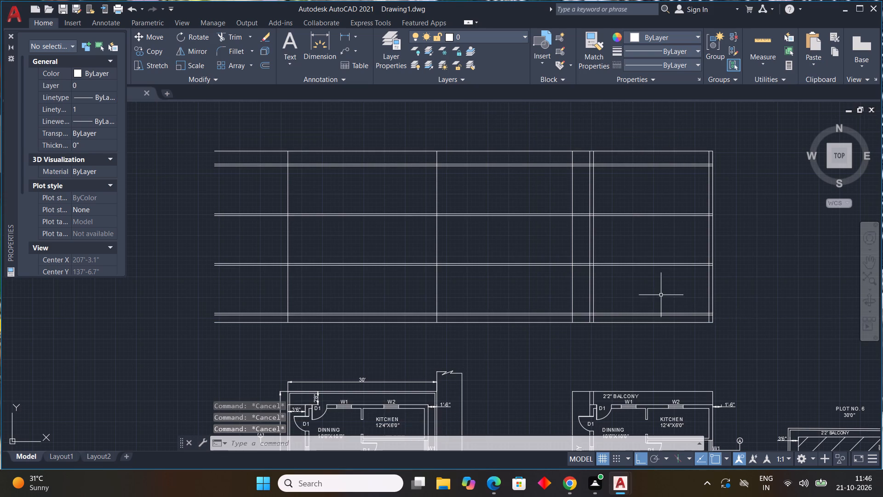
Trim all horizontal level lines in the gap between the projections of the two floor plans.
{"action": "middle_click_drag", "start_coordinate": [657, 294], "coordinate": [651, 260]}
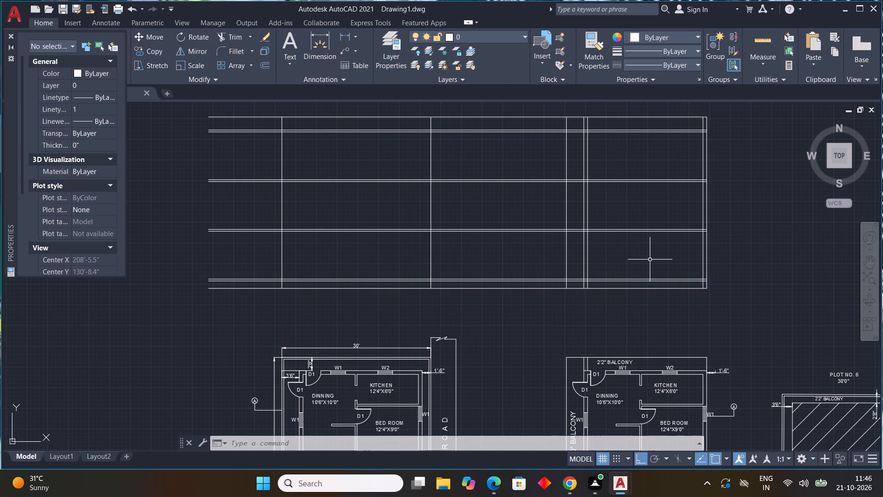
{"action": "type", "text": "TR"}
{"action": "key", "text": "space"}
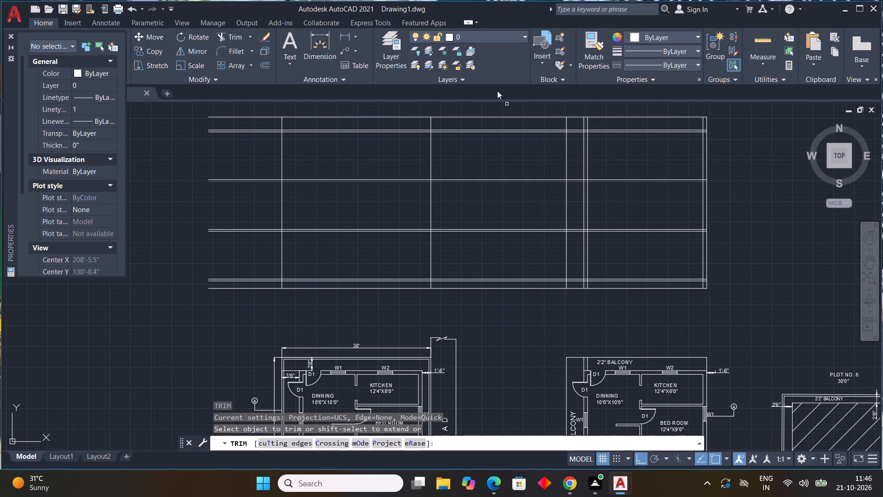
{"action": "left_click_drag", "start_coordinate": [498, 111], "coordinate": [499, 300]}
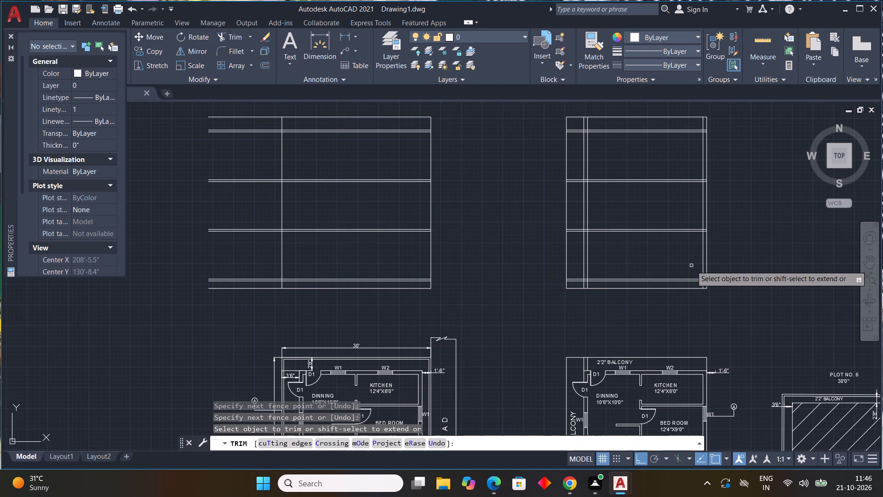
{"action": "key", "text": "Escape"}
{"action": "key", "text": "Escape"}
Draw a vertical line from the base line to the top line above the typical floor plan, aligned with the dining side of the kitchen partition wall.
{"action": "scroll", "coordinate": [597, 277], "scroll_direction": "up", "scroll_amount": 2}
{"action": "middle_click_drag", "start_coordinate": [684, 249], "coordinate": [684, 249]}
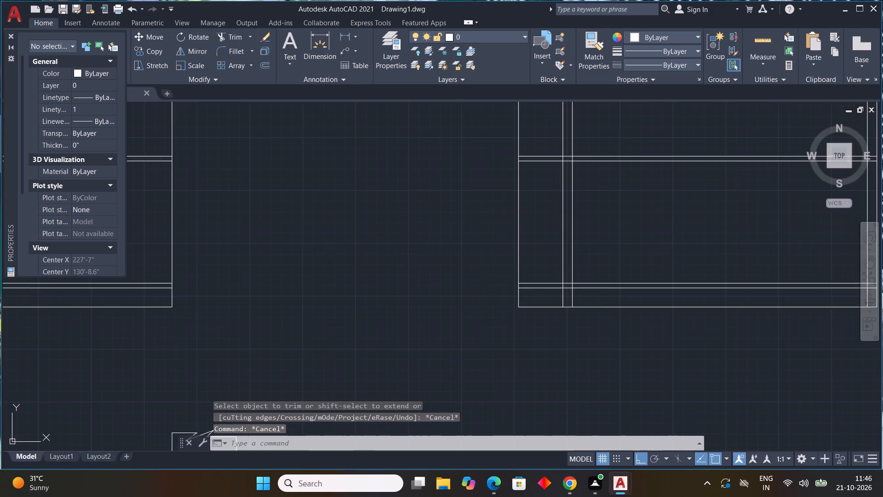
{"action": "middle_click_drag", "start_coordinate": [684, 249], "coordinate": [545, 310]}
{"action": "scroll", "coordinate": [580, 300], "scroll_direction": "down", "scroll_amount": 1}
{"action": "middle_click", "coordinate": [545, 310]}
{"action": "scroll", "coordinate": [587, 289], "scroll_direction": "down", "scroll_amount": 2}
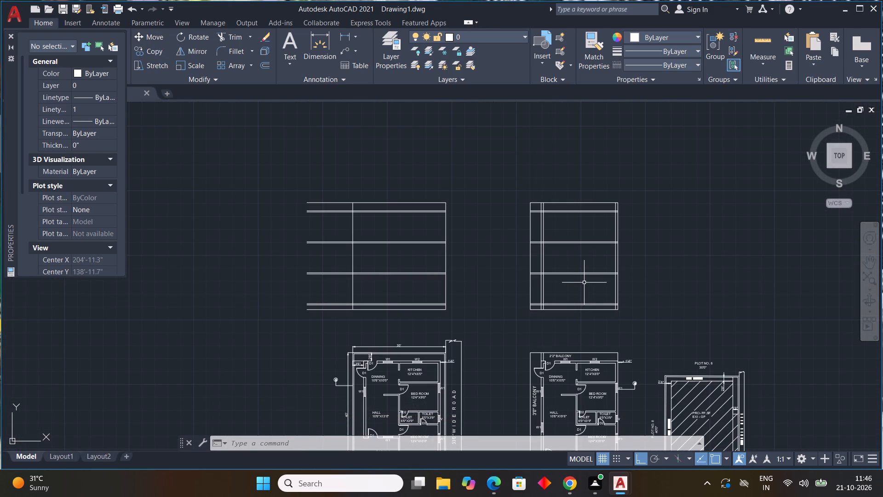
{"action": "type", "text": "L"}
{"action": "key", "text": "space"}
{"action": "scroll", "coordinate": [581, 371], "scroll_direction": "up", "scroll_amount": 3}
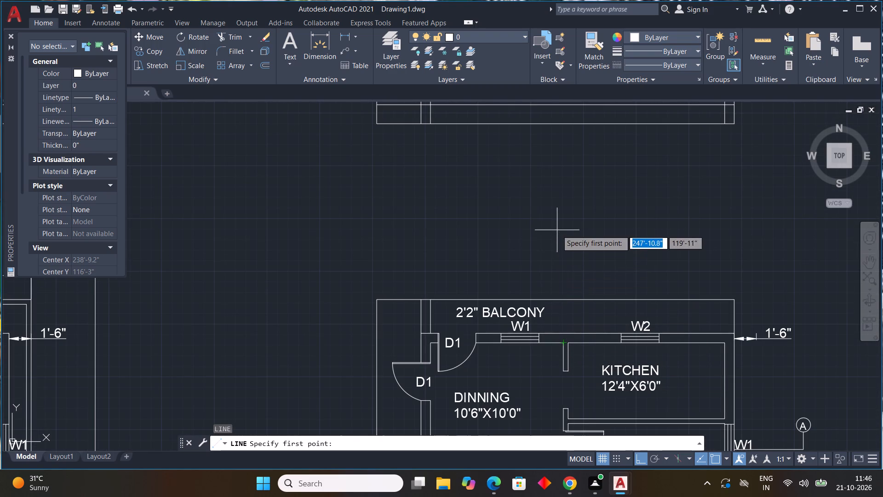
{"action": "middle_click_drag", "start_coordinate": [562, 209], "coordinate": [561, 225]}
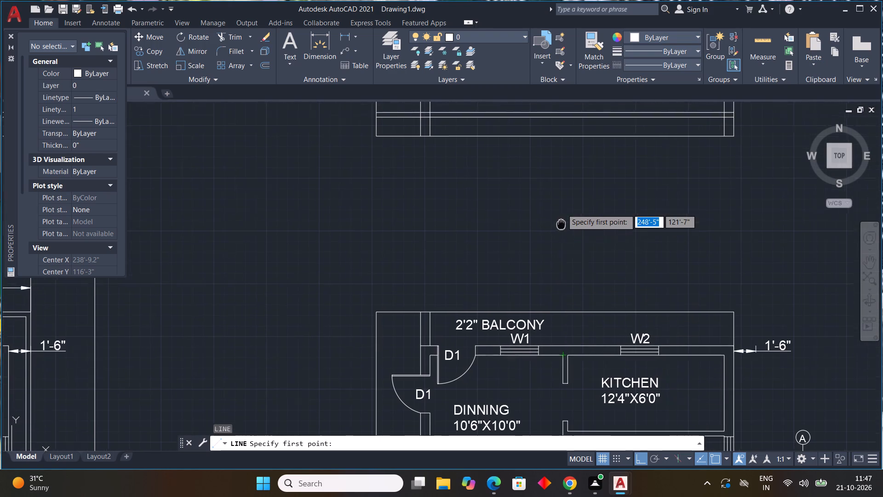
{"action": "middle_click_drag", "start_coordinate": [561, 225], "coordinate": [550, 277]}
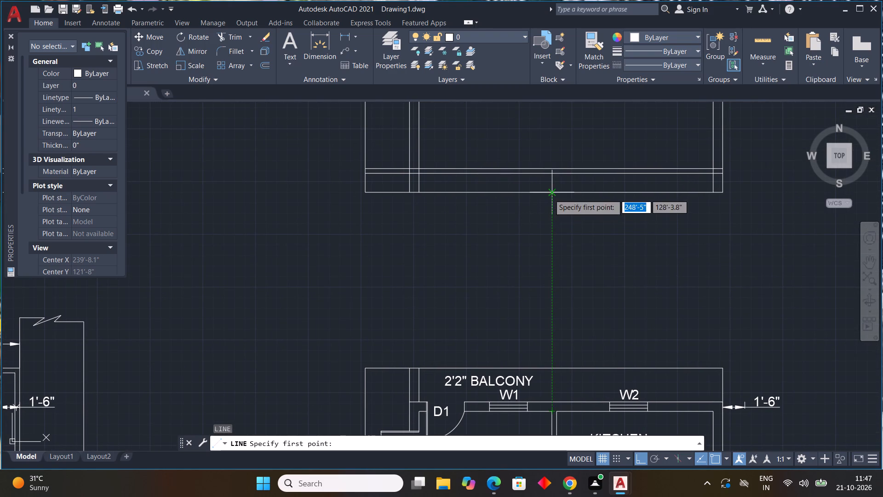
{"action": "left_click", "coordinate": [549, 194]}
{"action": "middle_click_drag", "start_coordinate": [556, 114], "coordinate": [543, 302]}
{"action": "scroll", "coordinate": [542, 265], "scroll_direction": "down", "scroll_amount": 1}
{"action": "middle_click", "coordinate": [543, 302]}
{"action": "scroll", "coordinate": [543, 302], "scroll_direction": "down", "scroll_amount": 1}
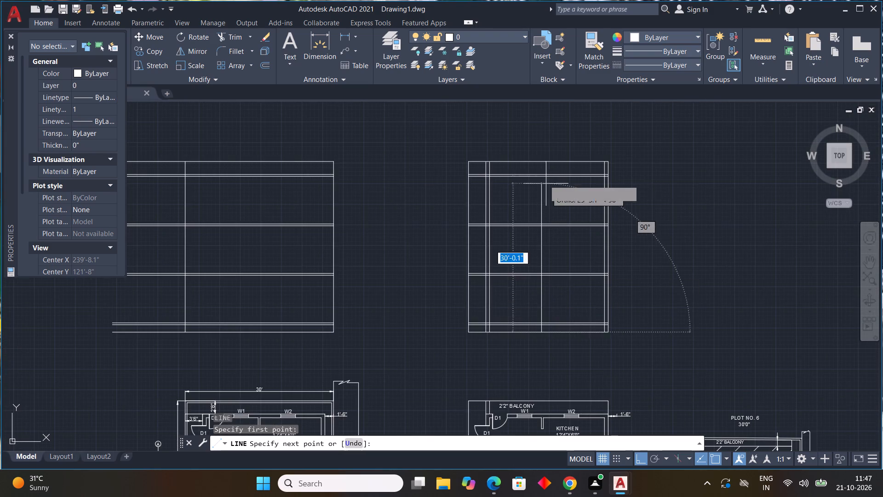
{"action": "scroll", "coordinate": [539, 156], "scroll_direction": "up", "scroll_amount": 2}
{"action": "left_click", "coordinate": [547, 168]}
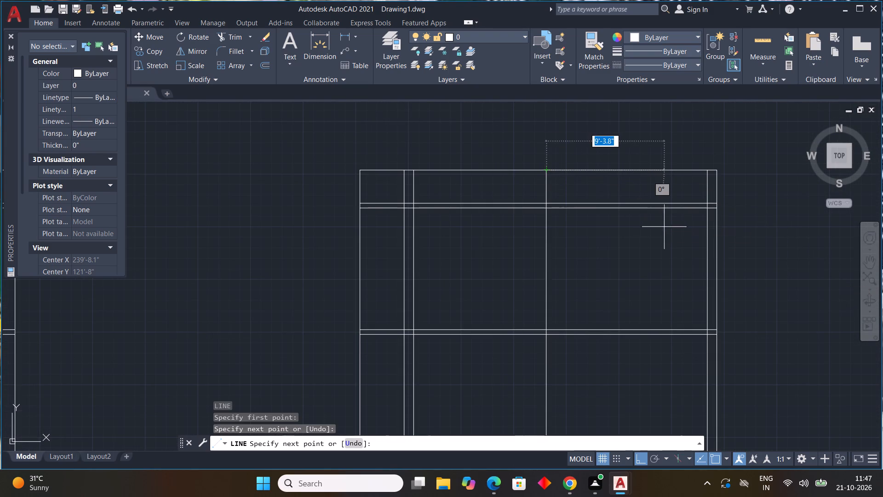
{"action": "key", "text": "Escape"}
Draw a second vertical line from the base line to the top line, aligned with the kitchen side of the same partition wall.
{"action": "scroll", "coordinate": [641, 254], "scroll_direction": "down", "scroll_amount": 3}
{"action": "middle_click_drag", "start_coordinate": [652, 343], "coordinate": [554, 259]}
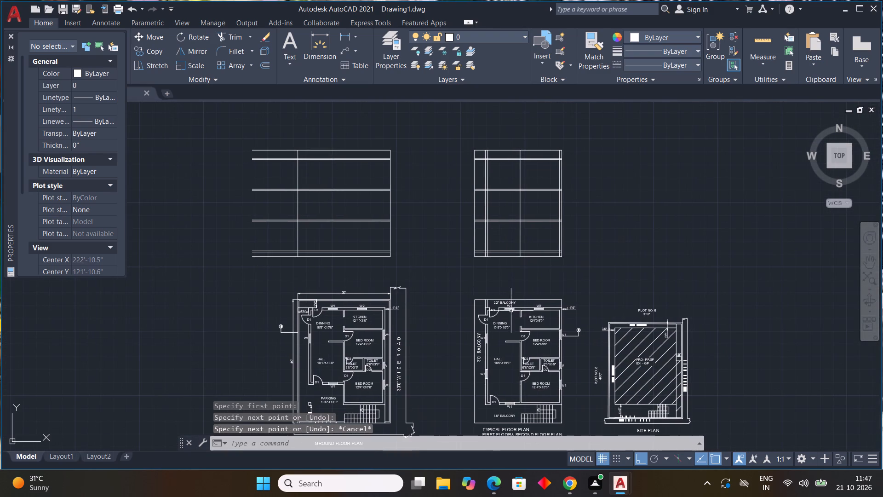
{"action": "key", "text": "l"}
{"action": "key", "text": "space"}
{"action": "scroll", "coordinate": [522, 324], "scroll_direction": "up", "scroll_amount": 3}
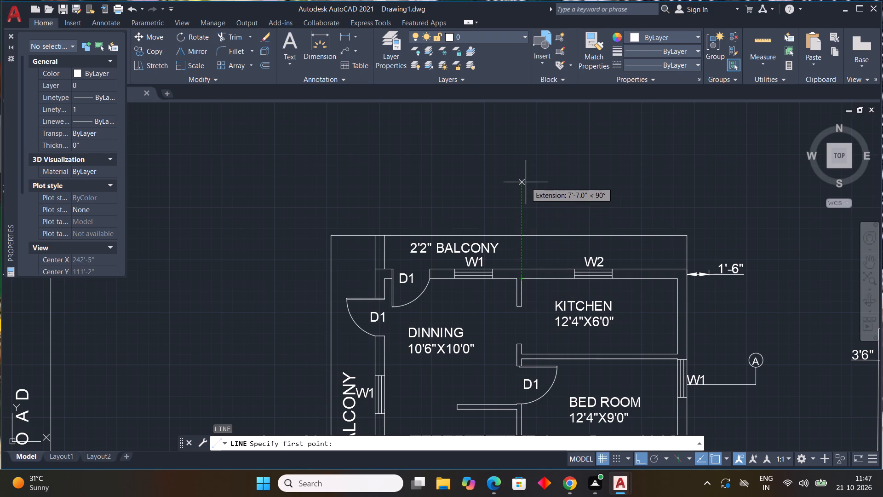
{"action": "middle_click_drag", "start_coordinate": [526, 182], "coordinate": [520, 285]}
{"action": "middle_click", "coordinate": [520, 285]}
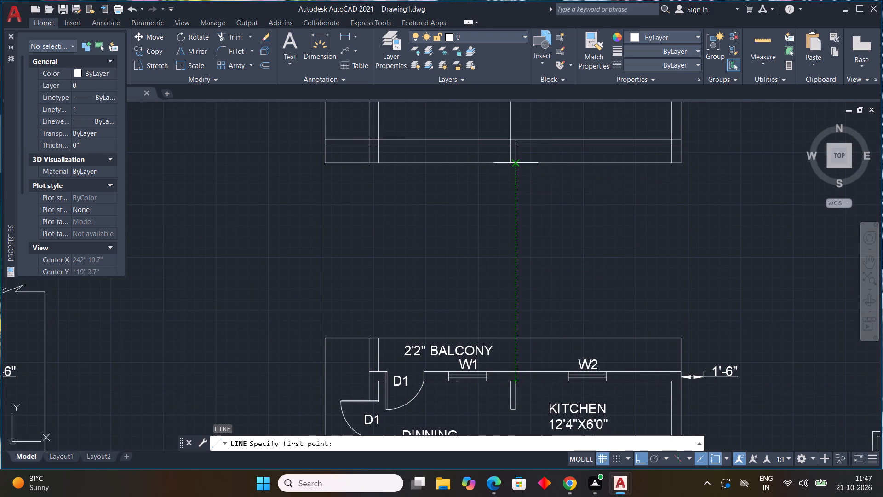
{"action": "left_click", "coordinate": [519, 162]}
{"action": "scroll", "coordinate": [536, 144], "scroll_direction": "down", "scroll_amount": 2}
{"action": "middle_click_drag", "start_coordinate": [536, 144], "coordinate": [508, 364]}
{"action": "scroll", "coordinate": [509, 283], "scroll_direction": "down", "scroll_amount": 1}
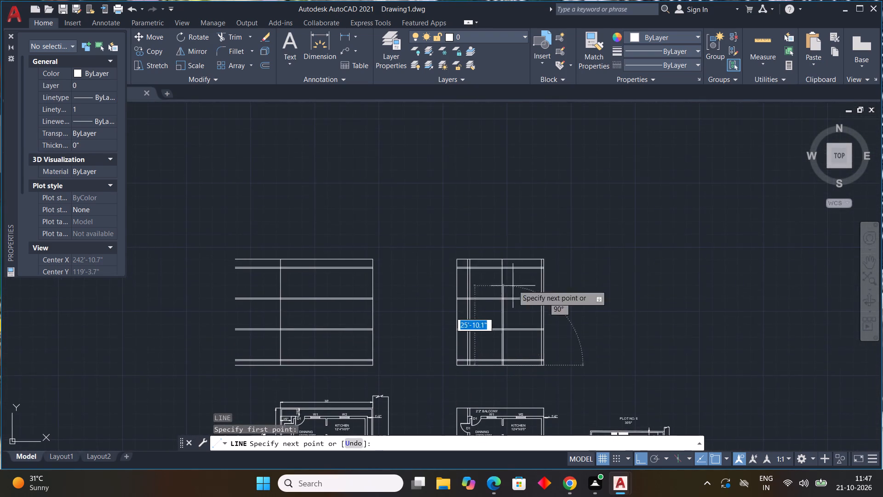
{"action": "scroll", "coordinate": [505, 245], "scroll_direction": "up", "scroll_amount": 3}
{"action": "scroll", "coordinate": [507, 300], "scroll_direction": "up", "scroll_amount": 4}
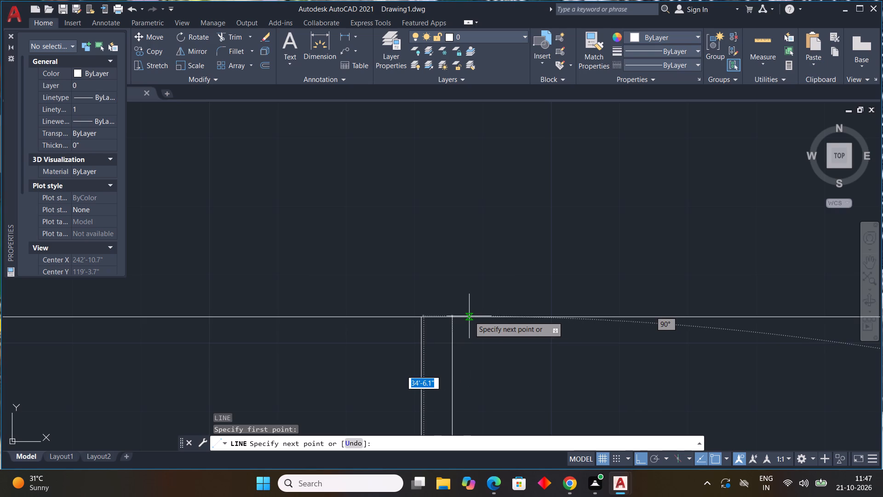
{"action": "key", "text": "F8"}
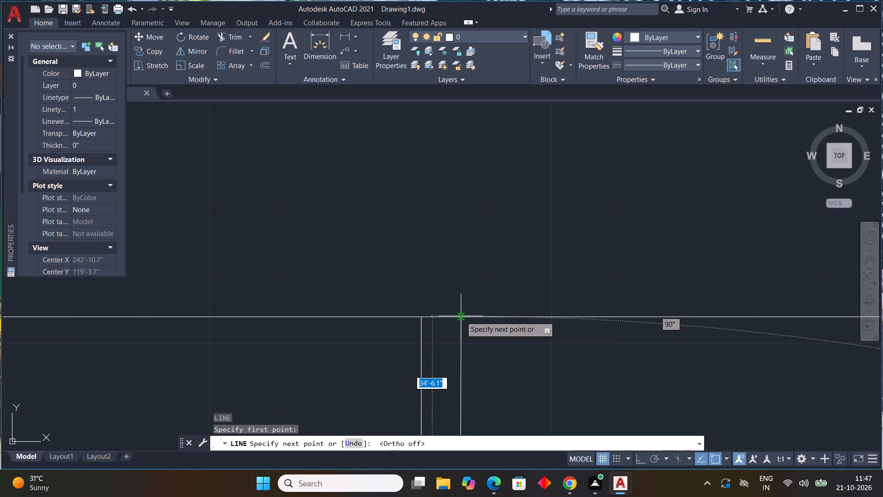
{"action": "key", "text": "F8"}
{"action": "scroll", "coordinate": [461, 316], "scroll_direction": "down", "scroll_amount": 2}
{"action": "left_click", "coordinate": [454, 315]}
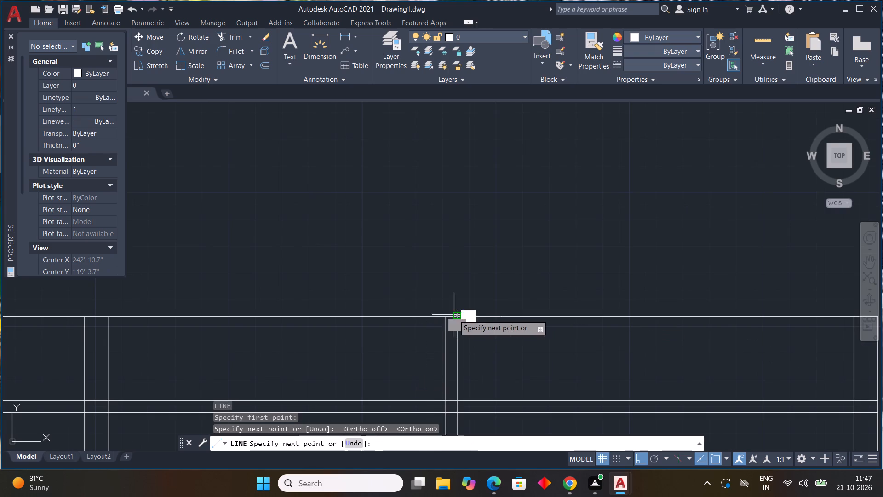
{"action": "key", "text": "Escape"}
Offset the leftmost vertical line above the typical floor plan 4.5" inward to form the balcony parapet thickness.
{"action": "scroll", "coordinate": [592, 286], "scroll_direction": "down", "scroll_amount": 4}
{"action": "middle_click_drag", "start_coordinate": [598, 341], "coordinate": [538, 288]}
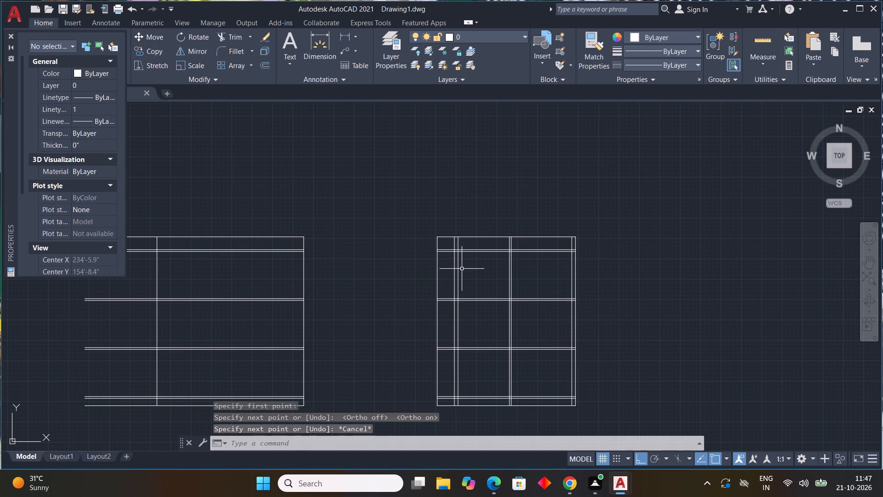
{"action": "scroll", "coordinate": [462, 269], "scroll_direction": "up", "scroll_amount": 2}
{"action": "scroll", "coordinate": [463, 268], "scroll_direction": "down", "scroll_amount": 1}
{"action": "type", "text": "OFF"}
{"action": "key", "text": "space"}
{"action": "type", "text": "4.5\""}
{"action": "key", "text": "Return"}
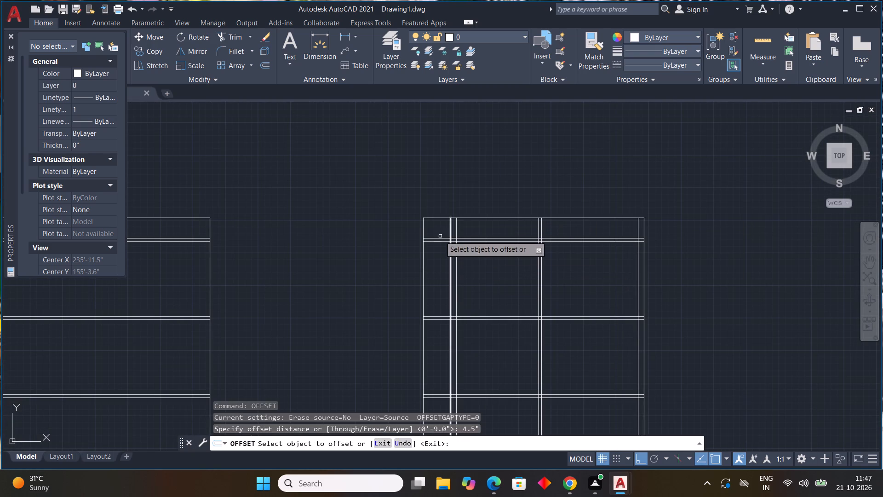
{"action": "left_click_drag", "start_coordinate": [424, 265], "coordinate": [431, 263]}
{"action": "left_click", "coordinate": [439, 262]}
{"action": "key", "text": "Escape"}
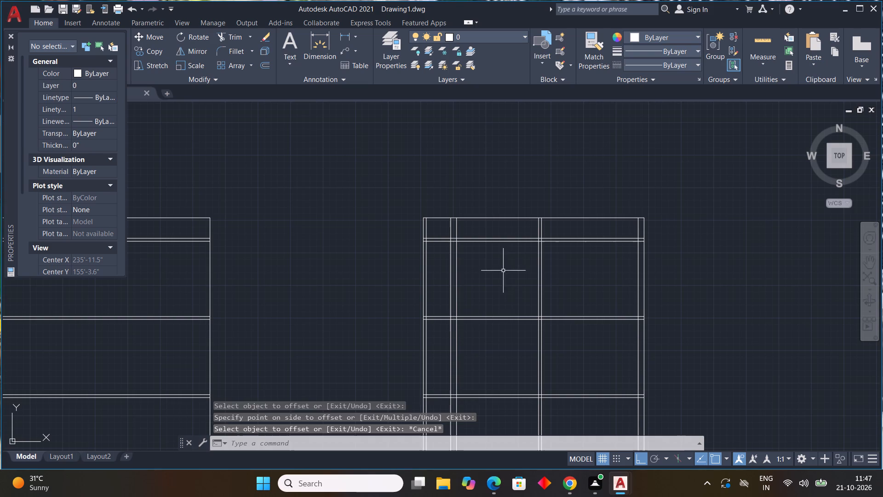
{"action": "key", "text": "Escape"}
{"action": "key", "text": "Escape"}
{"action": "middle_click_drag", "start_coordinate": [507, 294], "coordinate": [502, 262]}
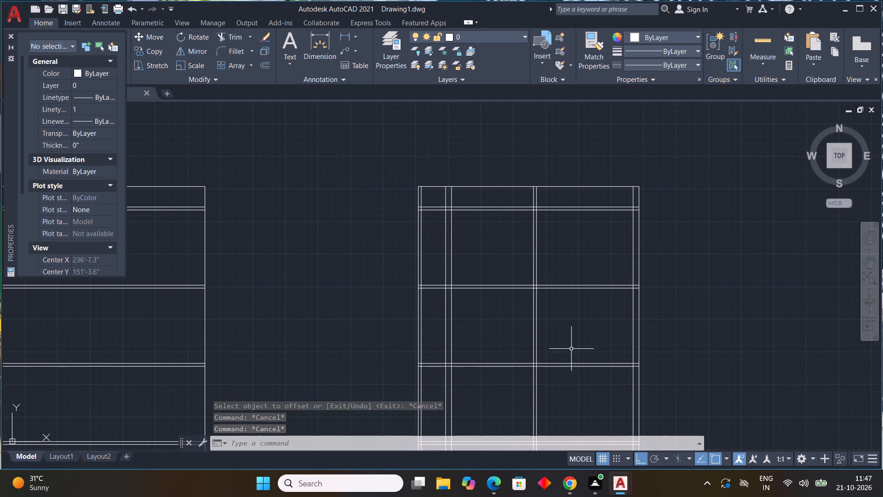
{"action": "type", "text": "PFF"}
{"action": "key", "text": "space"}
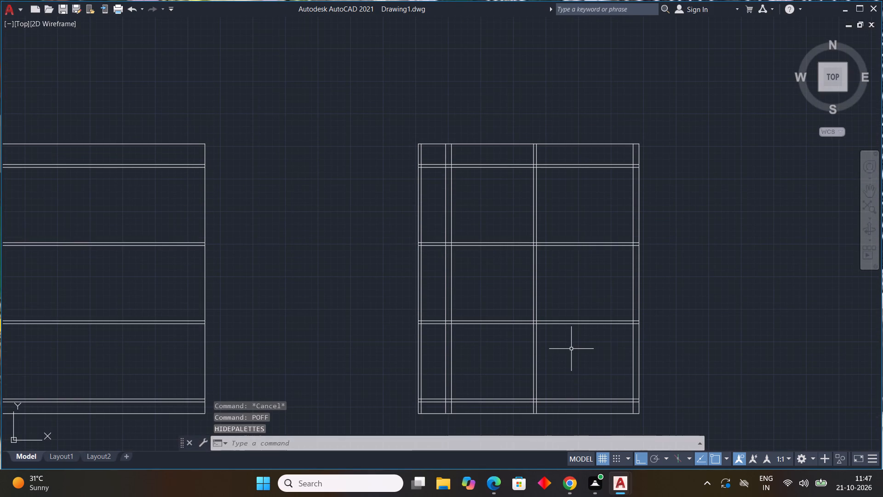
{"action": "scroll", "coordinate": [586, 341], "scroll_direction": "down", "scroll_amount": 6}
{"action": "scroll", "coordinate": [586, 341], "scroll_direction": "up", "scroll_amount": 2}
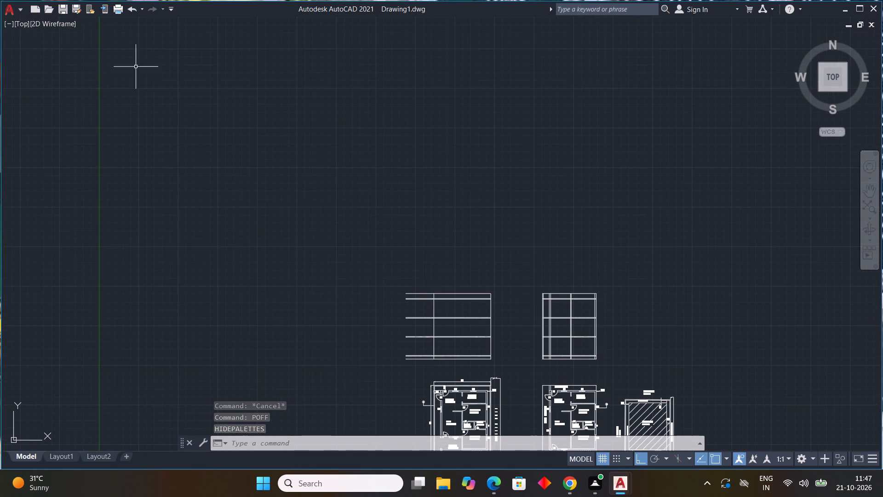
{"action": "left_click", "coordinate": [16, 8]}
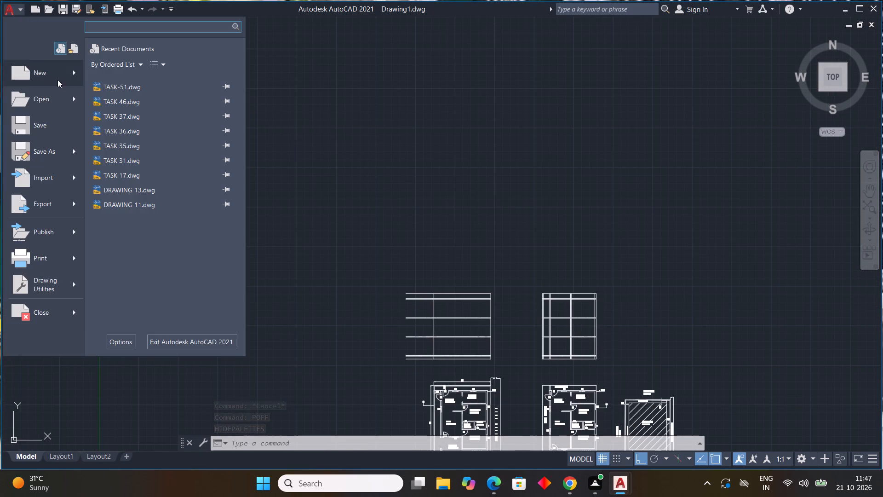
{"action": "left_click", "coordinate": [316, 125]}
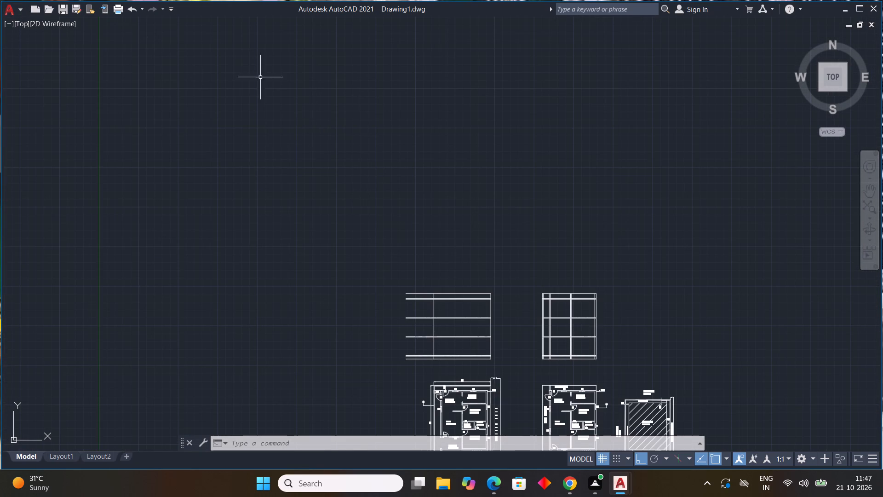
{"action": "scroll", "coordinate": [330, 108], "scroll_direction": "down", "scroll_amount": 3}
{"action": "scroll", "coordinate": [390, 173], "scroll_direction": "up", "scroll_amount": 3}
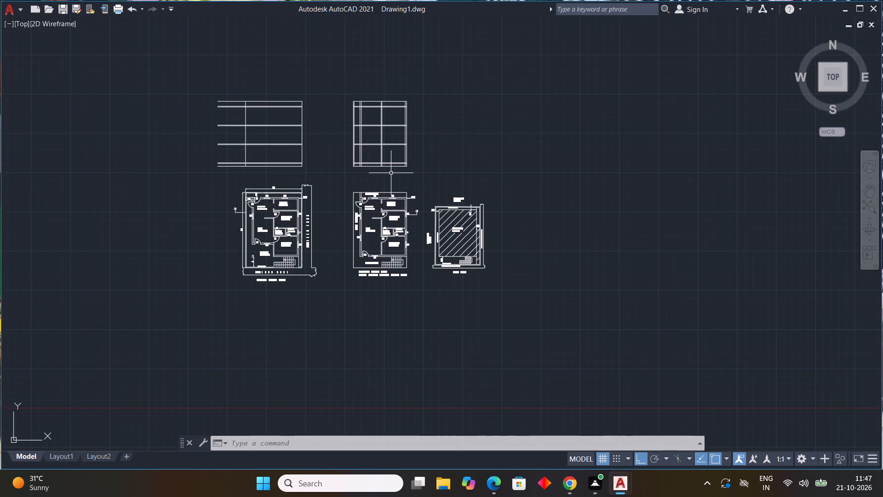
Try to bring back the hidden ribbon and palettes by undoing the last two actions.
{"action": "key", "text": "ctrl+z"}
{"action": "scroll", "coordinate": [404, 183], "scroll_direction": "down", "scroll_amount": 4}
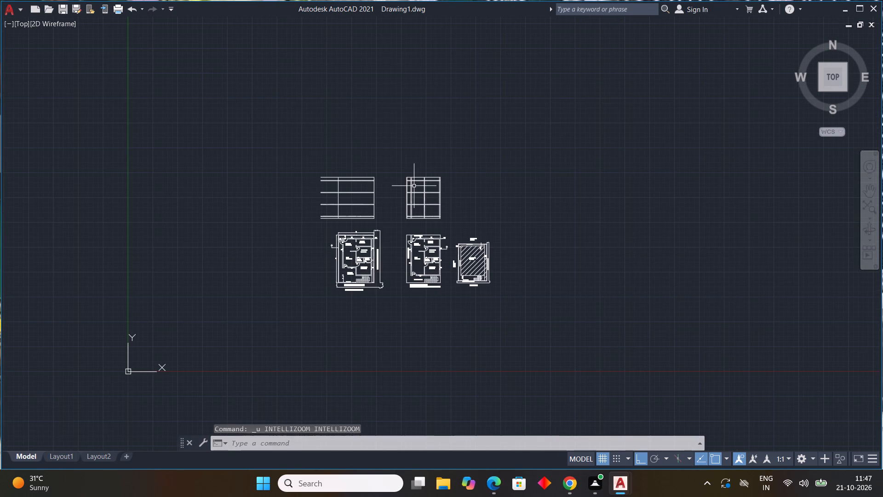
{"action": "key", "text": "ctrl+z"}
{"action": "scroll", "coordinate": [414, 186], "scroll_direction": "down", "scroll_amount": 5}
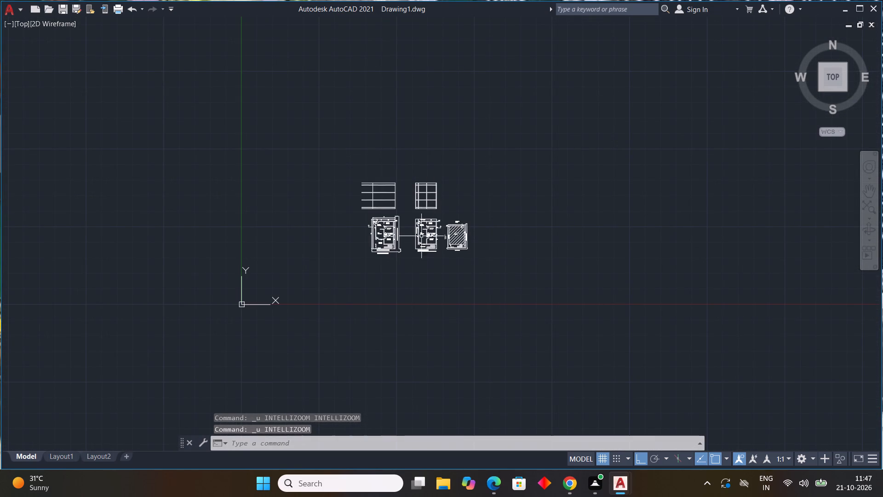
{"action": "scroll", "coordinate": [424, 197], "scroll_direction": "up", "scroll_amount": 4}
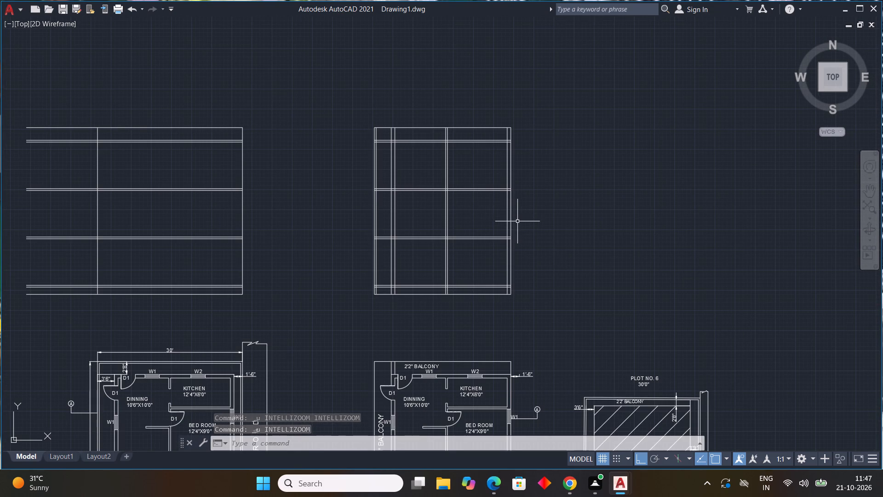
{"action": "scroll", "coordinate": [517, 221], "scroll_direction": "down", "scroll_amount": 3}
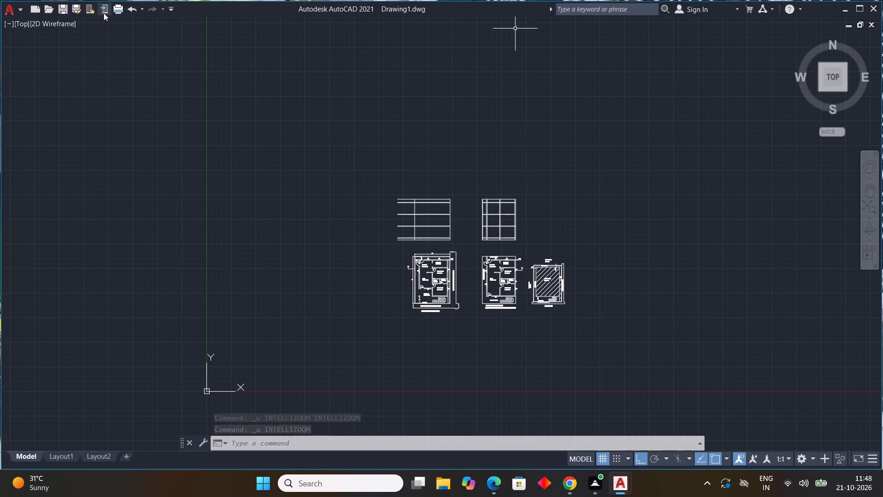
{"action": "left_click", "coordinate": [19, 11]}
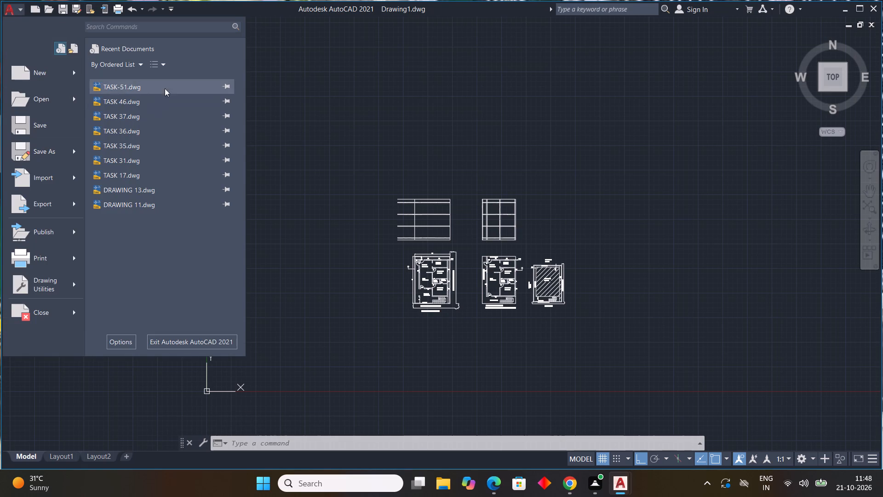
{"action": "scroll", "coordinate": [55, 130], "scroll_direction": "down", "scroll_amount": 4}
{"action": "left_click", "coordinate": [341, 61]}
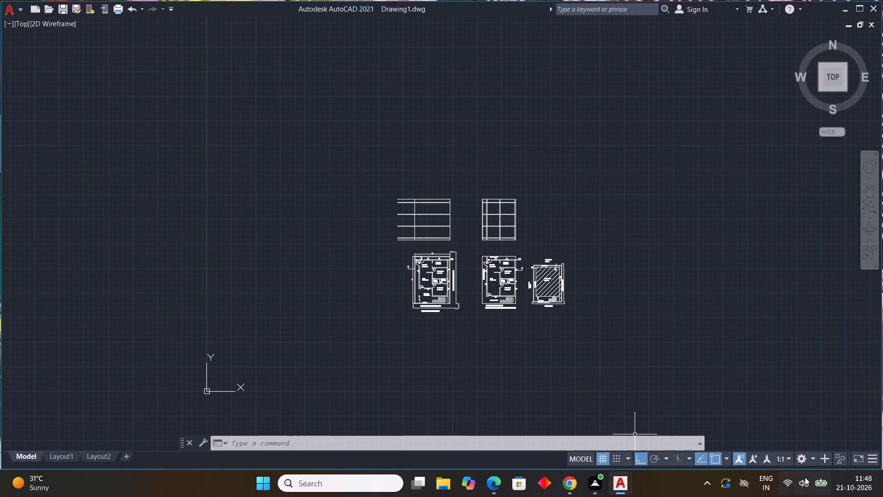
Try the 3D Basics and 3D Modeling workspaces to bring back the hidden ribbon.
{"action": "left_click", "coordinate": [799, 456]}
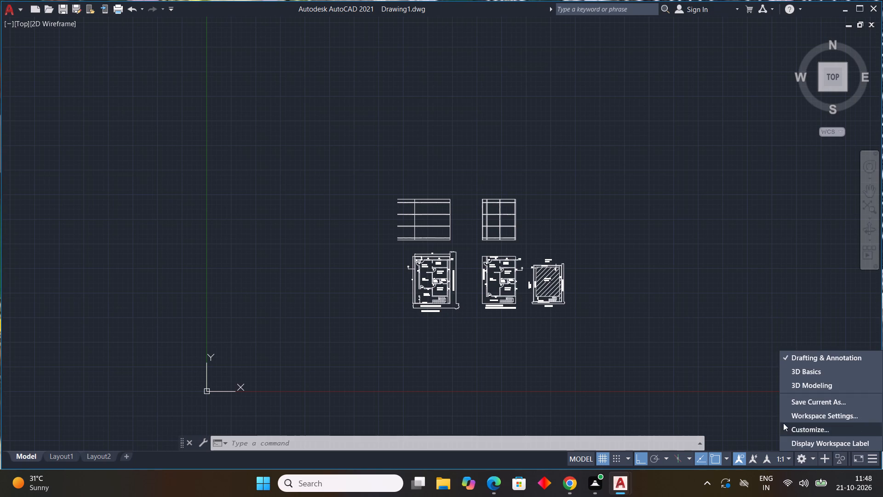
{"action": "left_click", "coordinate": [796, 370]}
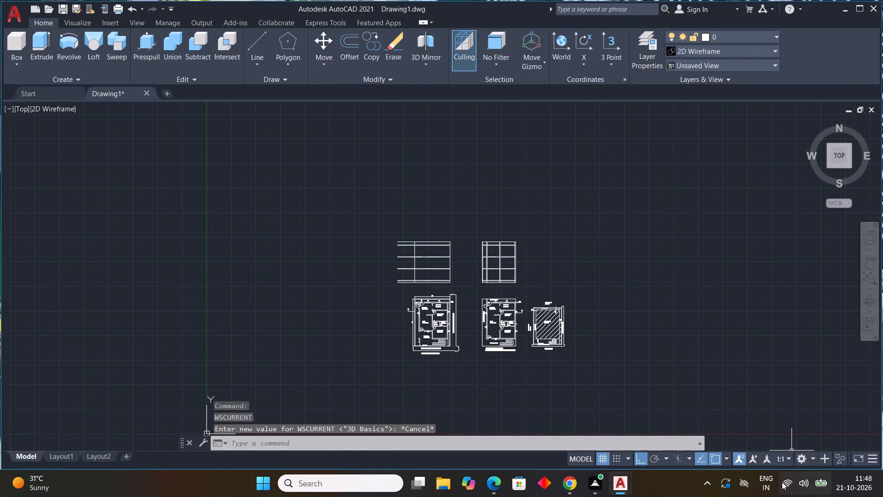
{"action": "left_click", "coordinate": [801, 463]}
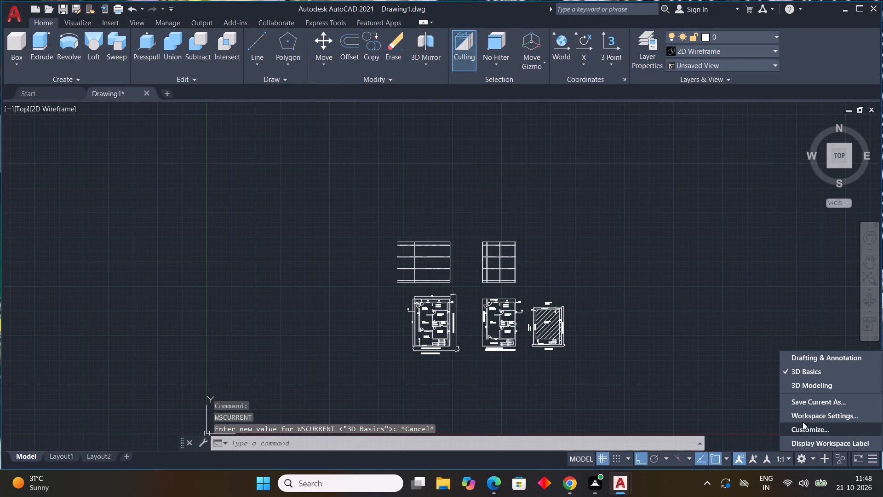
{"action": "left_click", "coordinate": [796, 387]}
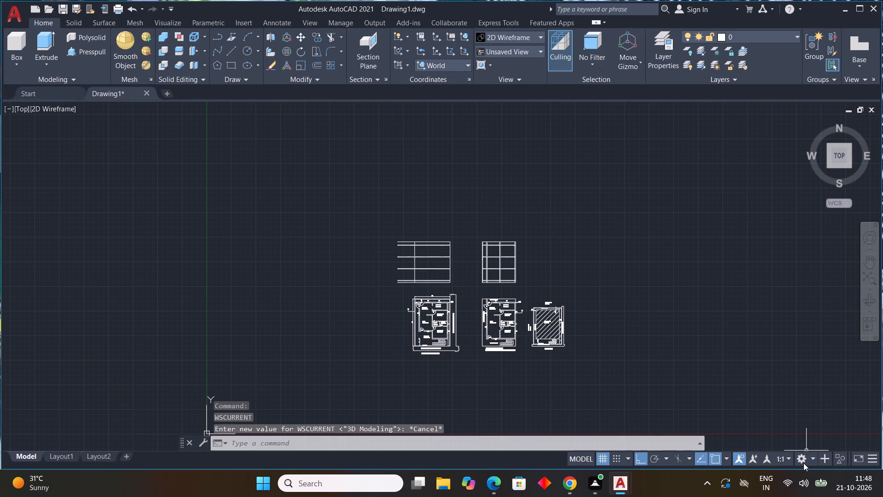
Turn on the display of the current workspace's label.
{"action": "left_click", "coordinate": [803, 463]}
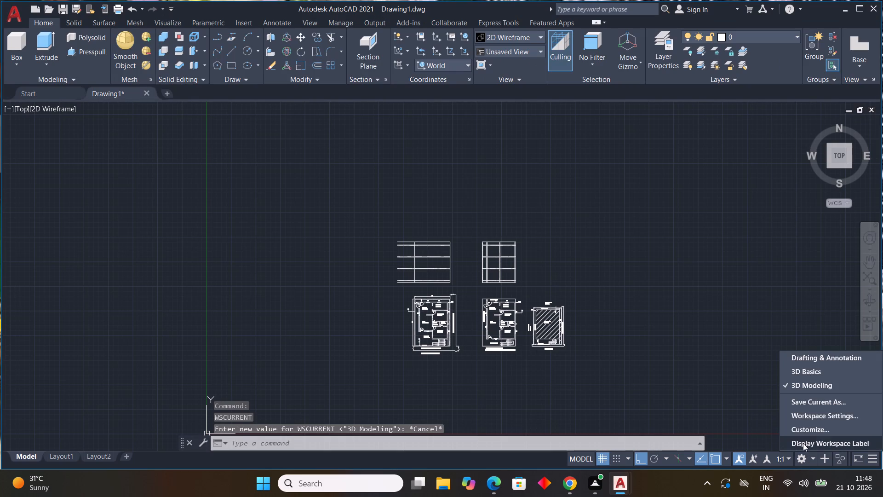
{"action": "left_click", "coordinate": [812, 443]}
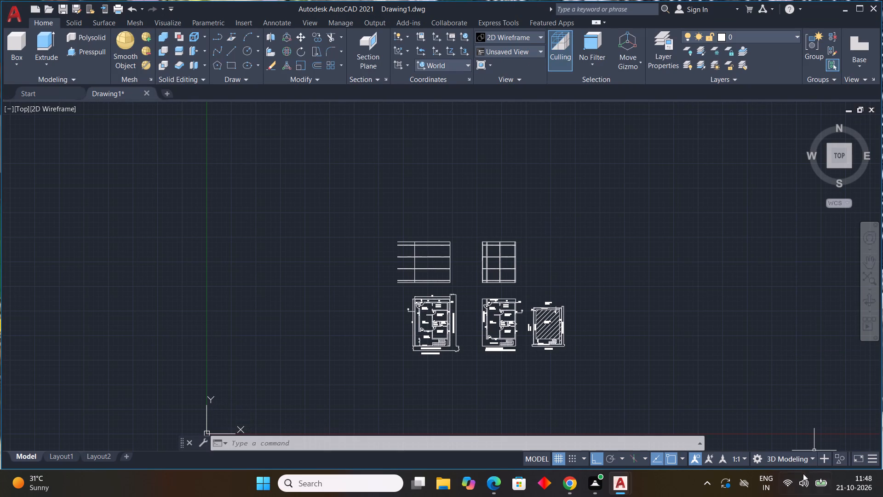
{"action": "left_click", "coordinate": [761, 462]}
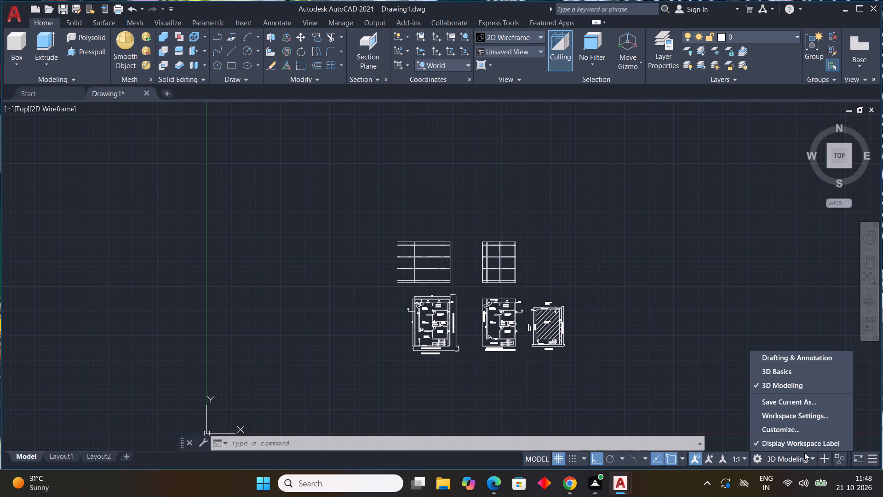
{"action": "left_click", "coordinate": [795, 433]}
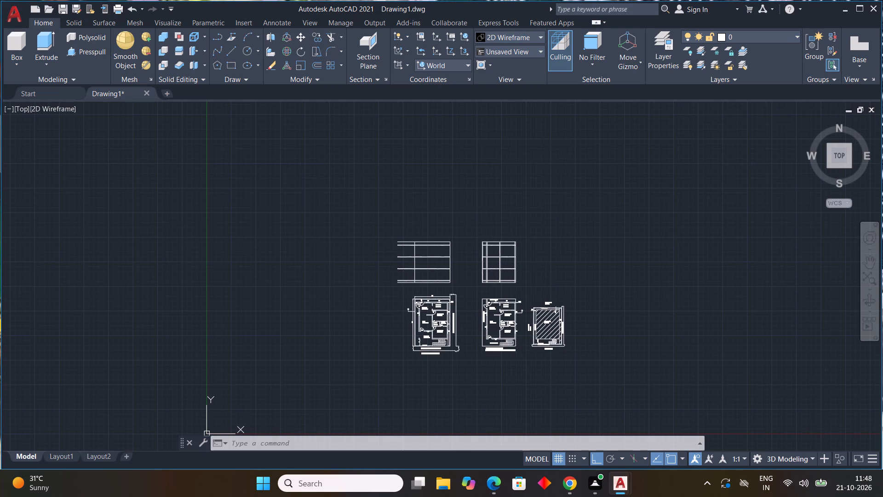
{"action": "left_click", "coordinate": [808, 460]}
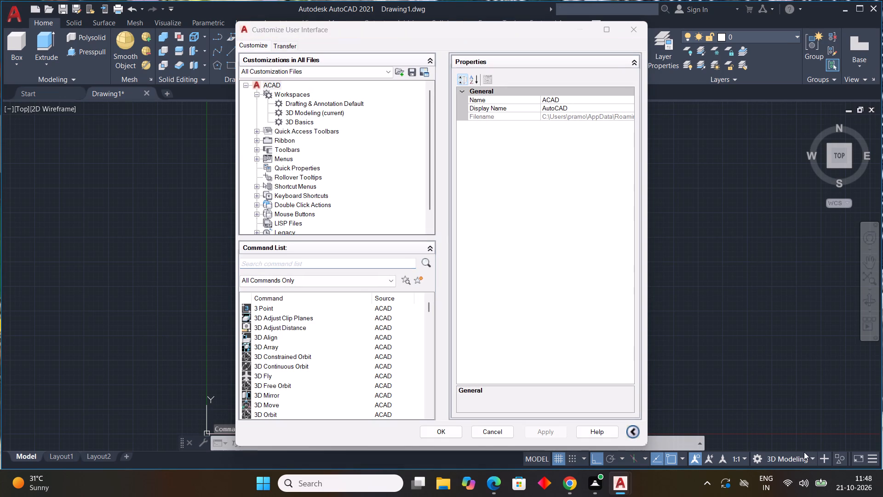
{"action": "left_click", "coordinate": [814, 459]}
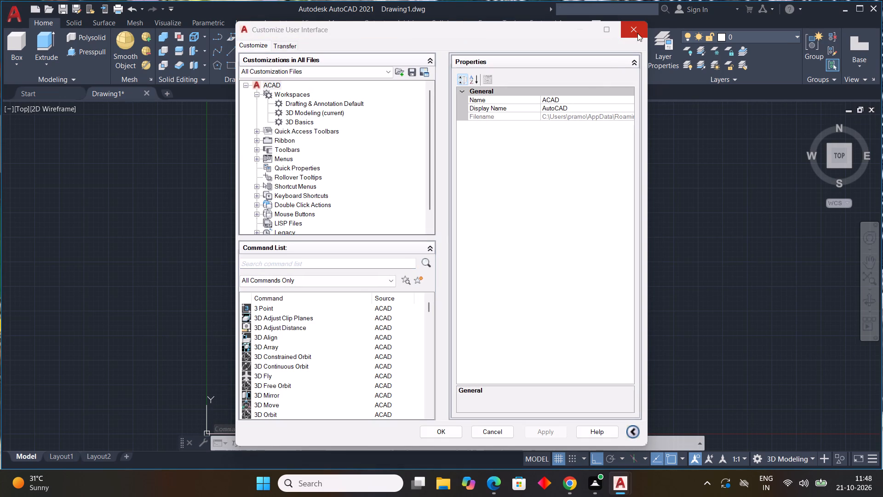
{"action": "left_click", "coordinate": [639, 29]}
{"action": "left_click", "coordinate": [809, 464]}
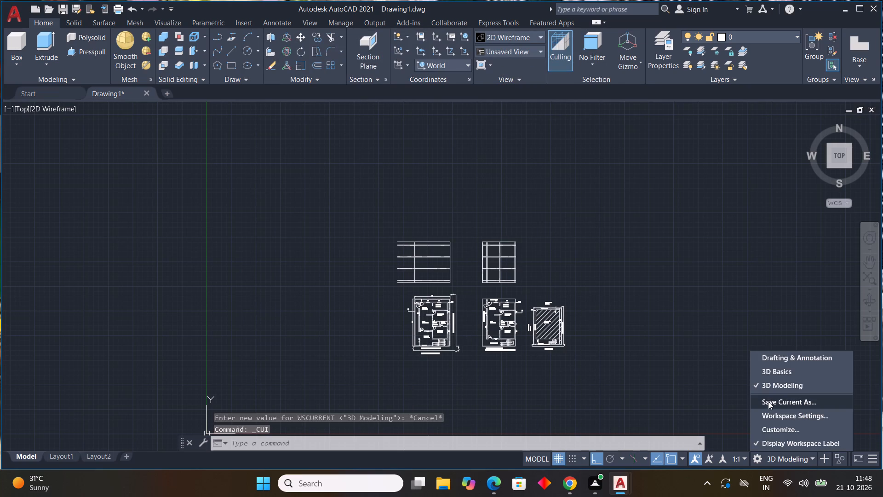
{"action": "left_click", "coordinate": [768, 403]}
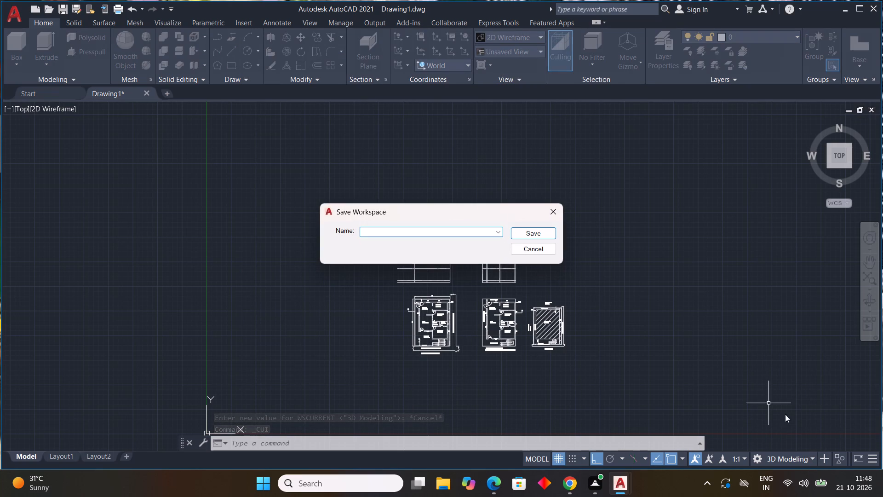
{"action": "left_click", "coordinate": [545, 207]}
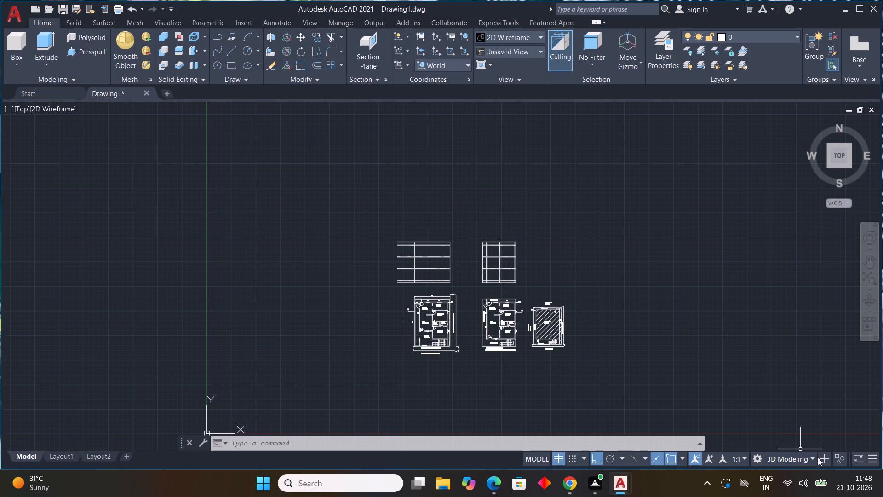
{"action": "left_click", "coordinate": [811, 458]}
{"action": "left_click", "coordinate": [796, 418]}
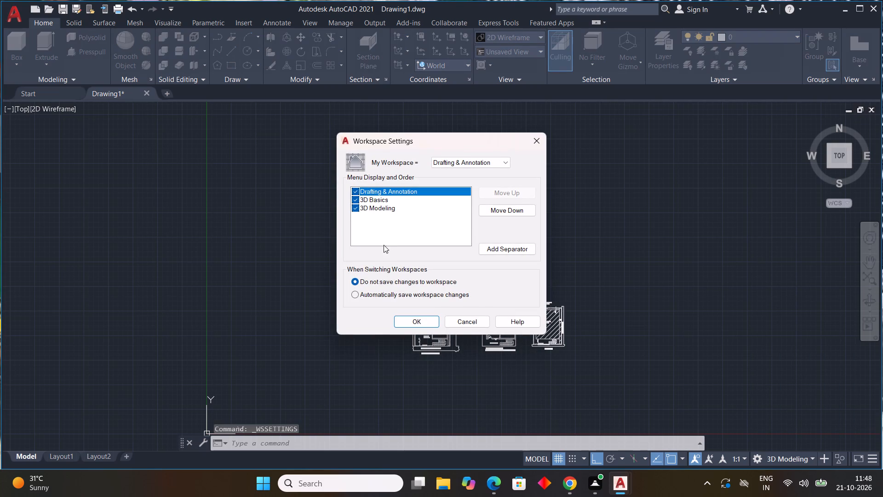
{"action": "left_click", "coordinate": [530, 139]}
Switch the workspace to Drafting & Annotation.
{"action": "left_click", "coordinate": [791, 454]}
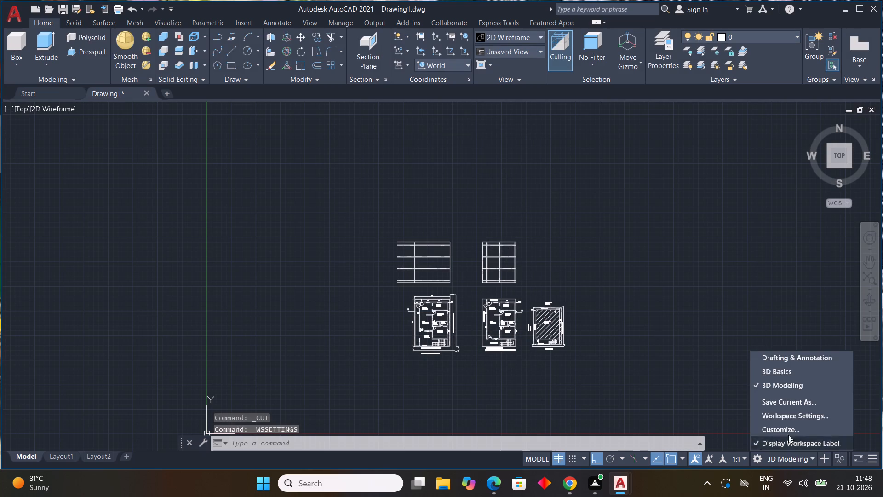
{"action": "left_click", "coordinate": [765, 357]}
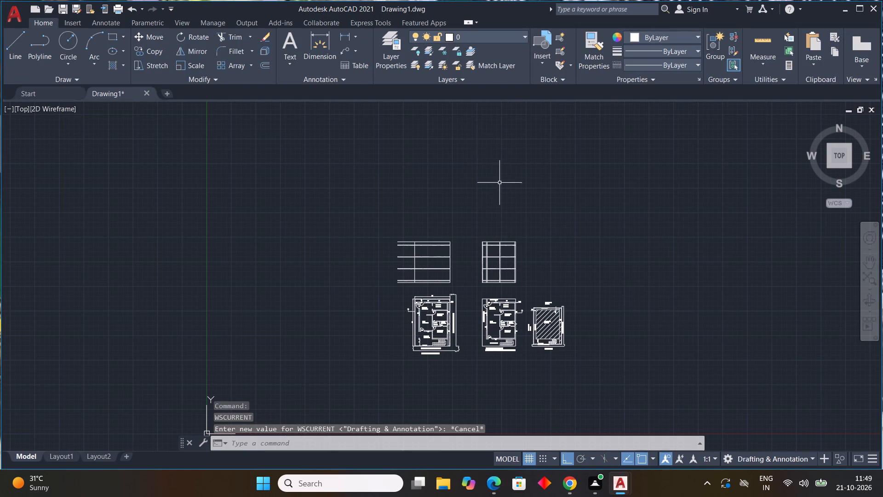
Save the drawing in the Documents folder under the name TASK-53.
{"action": "scroll", "coordinate": [511, 236], "scroll_direction": "down", "scroll_amount": 2}
{"action": "scroll", "coordinate": [501, 258], "scroll_direction": "up", "scroll_amount": 4}
{"action": "middle_click_drag", "start_coordinate": [529, 201], "coordinate": [505, 257]}
{"action": "scroll", "coordinate": [497, 219], "scroll_direction": "up", "scroll_amount": 2}
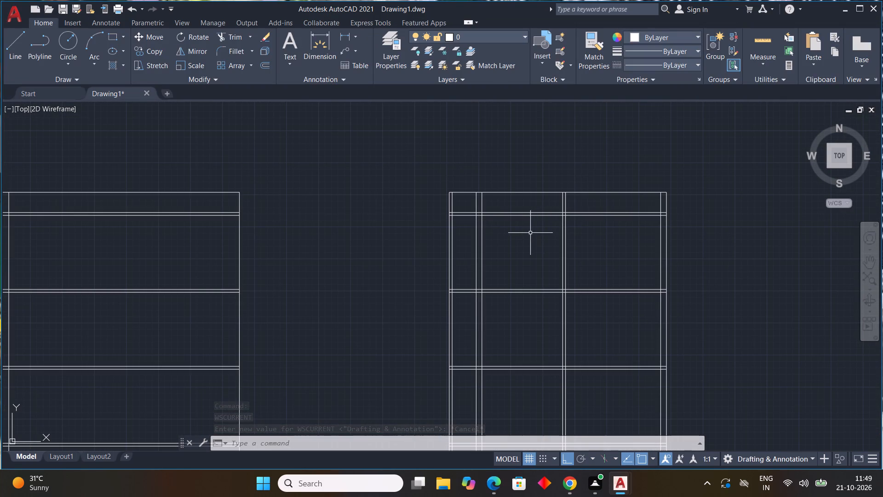
{"action": "key", "text": "ctrl+s"}
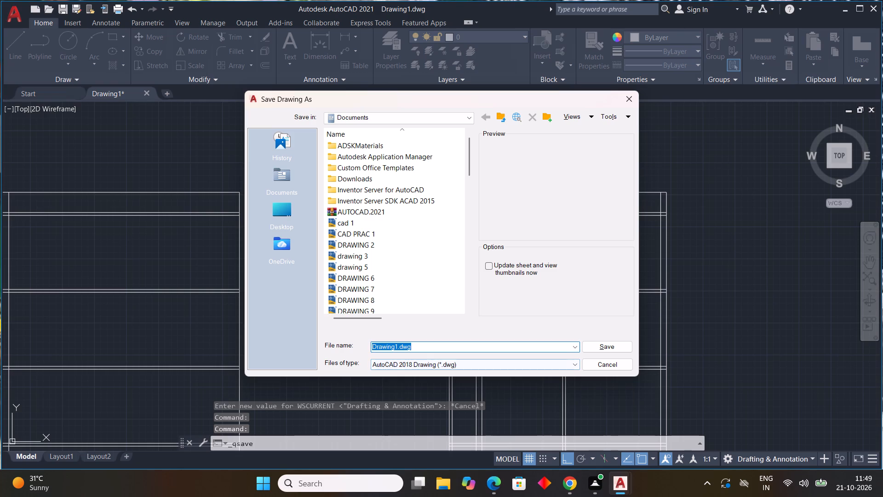
{"action": "left_click_drag", "start_coordinate": [426, 348], "coordinate": [0, 242]}
{"action": "type", "text": "TASK"}
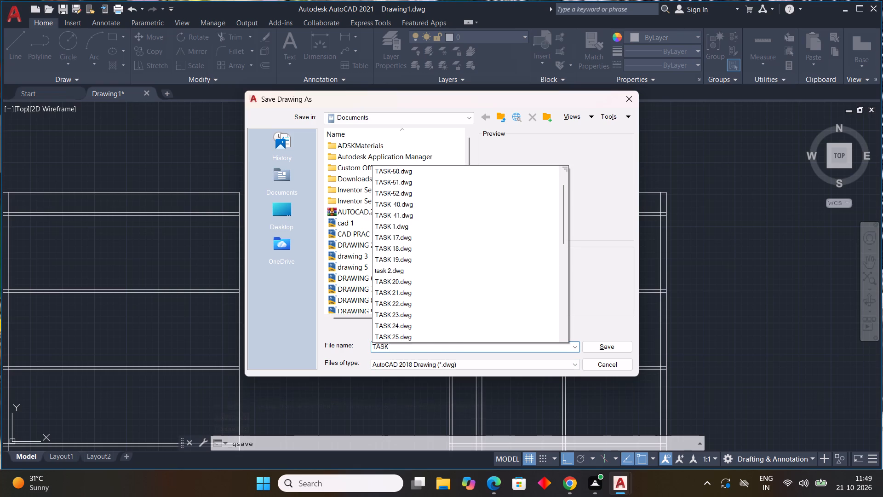
{"action": "key", "text": "minus"}
{"action": "type", "text": "53"}
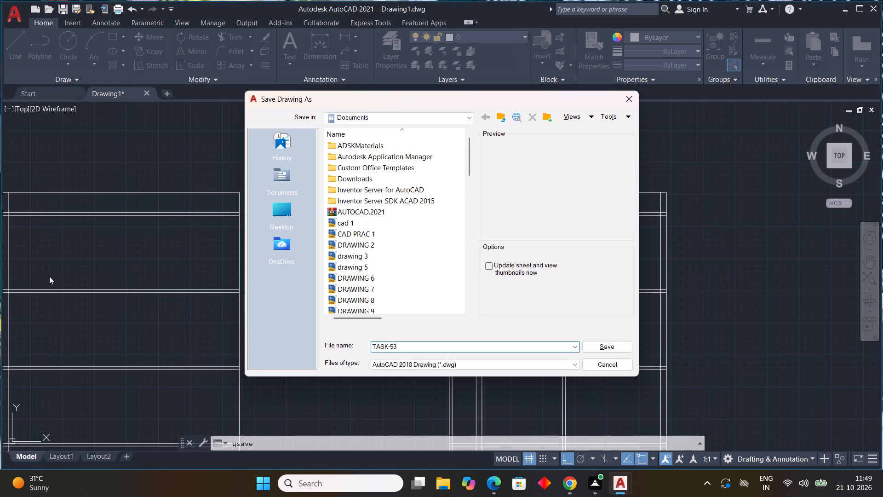
{"action": "scroll", "coordinate": [371, 210], "scroll_direction": "down", "scroll_amount": 5}
{"action": "scroll", "coordinate": [374, 263], "scroll_direction": "down", "scroll_amount": 18}
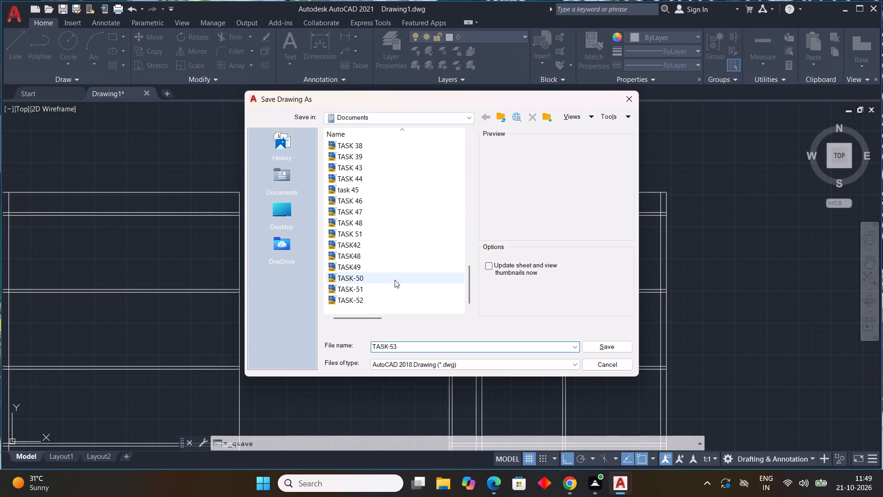
{"action": "scroll", "coordinate": [395, 280], "scroll_direction": "down", "scroll_amount": 2}
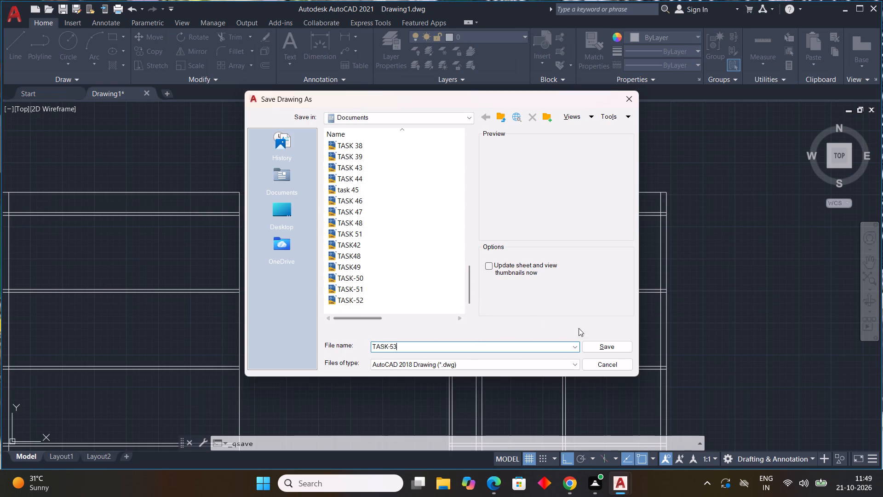
{"action": "left_click", "coordinate": [608, 345]}
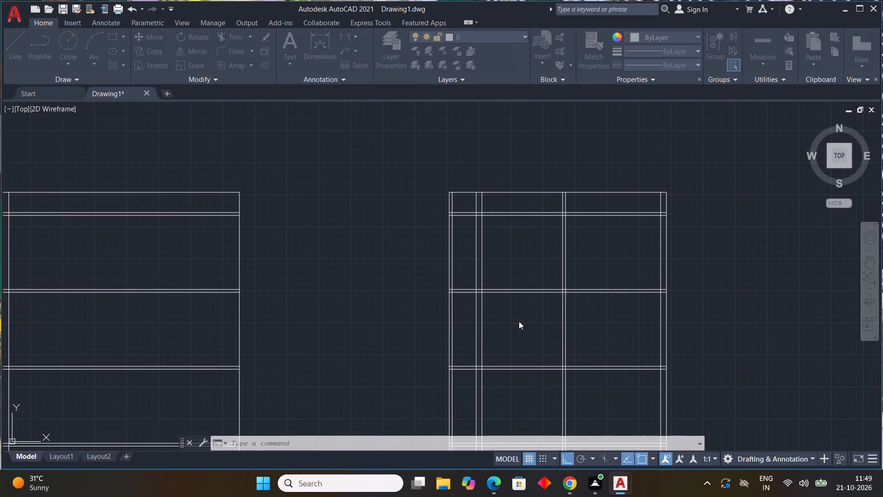
Offset the top lines of the two intermediate floor slabs 3' upward in the grid above the typical floor plan.
{"action": "scroll", "coordinate": [553, 334], "scroll_direction": "down", "scroll_amount": 3}
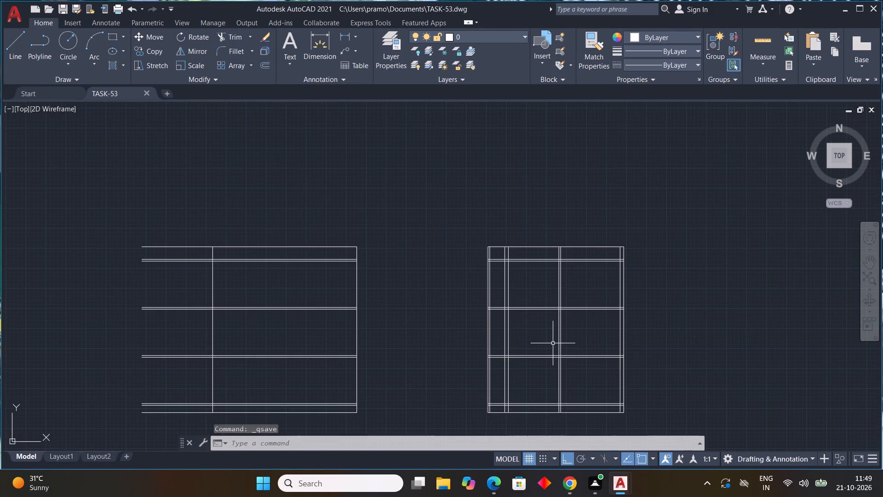
{"action": "scroll", "coordinate": [504, 321], "scroll_direction": "up", "scroll_amount": 3}
{"action": "type", "text": "OFF"}
{"action": "key", "text": "space"}
{"action": "type", "text": "3'"}
{"action": "key", "text": "Return"}
{"action": "scroll", "coordinate": [551, 259], "scroll_direction": "up", "scroll_amount": 1}
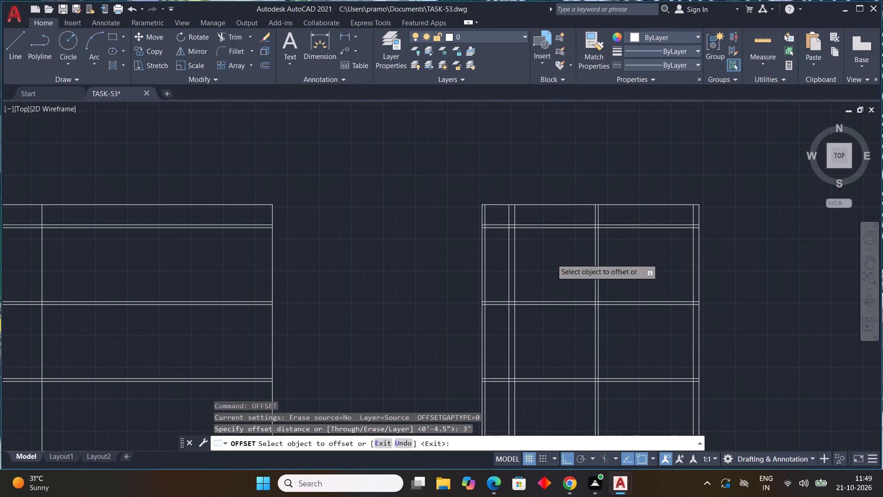
{"action": "left_click_drag", "start_coordinate": [519, 328], "coordinate": [519, 322]}
{"action": "left_click", "coordinate": [517, 302]}
{"action": "middle_click_drag", "start_coordinate": [543, 360], "coordinate": [510, 241]}
{"action": "left_click_drag", "start_coordinate": [504, 329], "coordinate": [503, 312]}
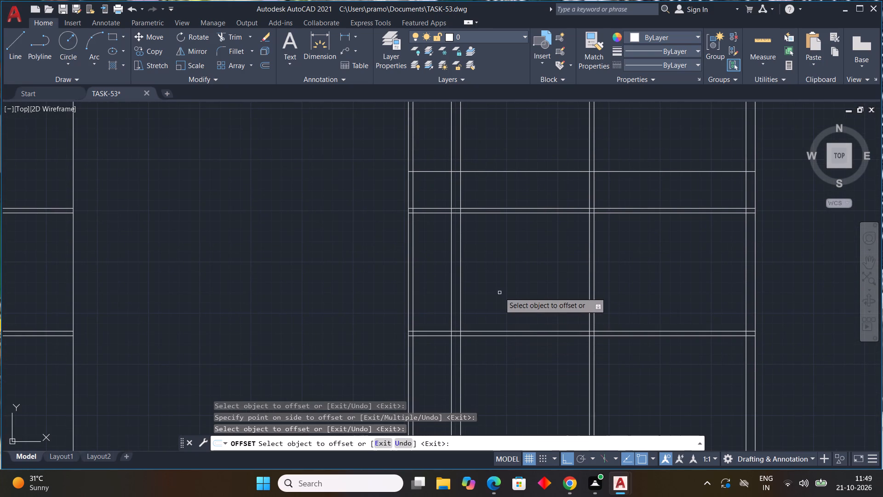
{"action": "left_click", "coordinate": [499, 292]}
{"action": "left_click_drag", "start_coordinate": [499, 330], "coordinate": [500, 306]}
{"action": "left_click", "coordinate": [496, 292]}
{"action": "scroll", "coordinate": [508, 295], "scroll_direction": "down", "scroll_amount": 2}
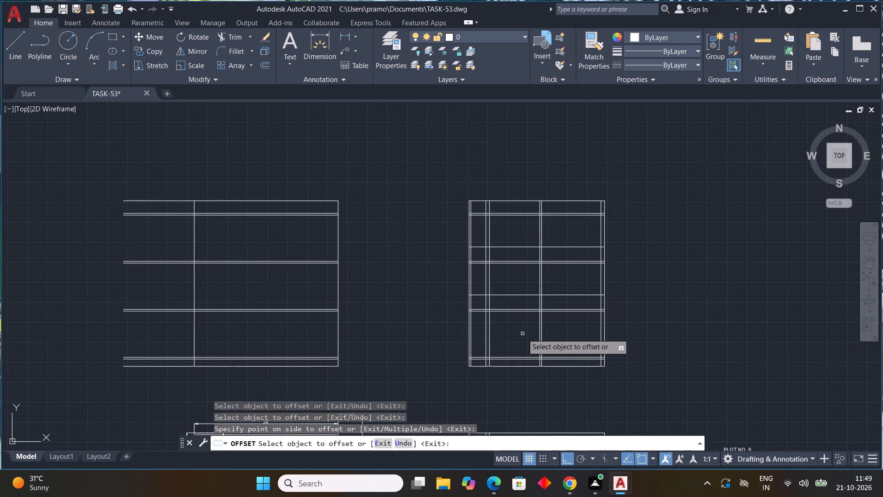
{"action": "scroll", "coordinate": [522, 354], "scroll_direction": "up", "scroll_amount": 1}
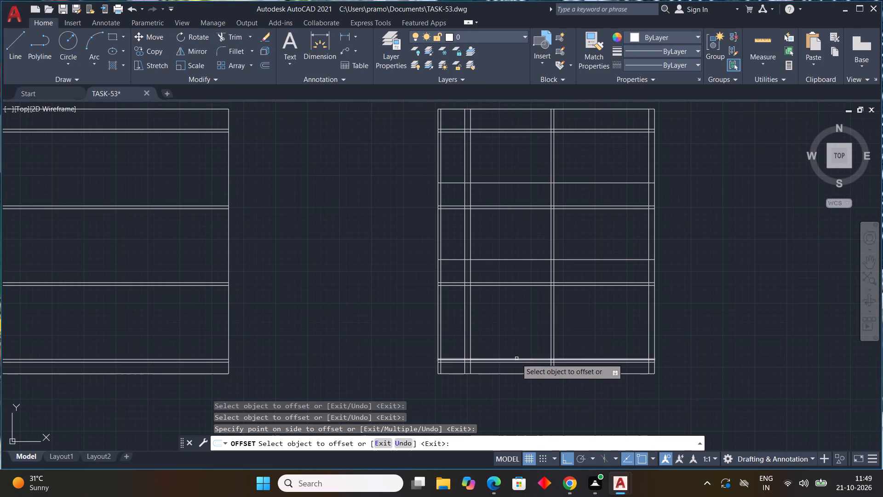
{"action": "scroll", "coordinate": [512, 343], "scroll_direction": "down", "scroll_amount": 1}
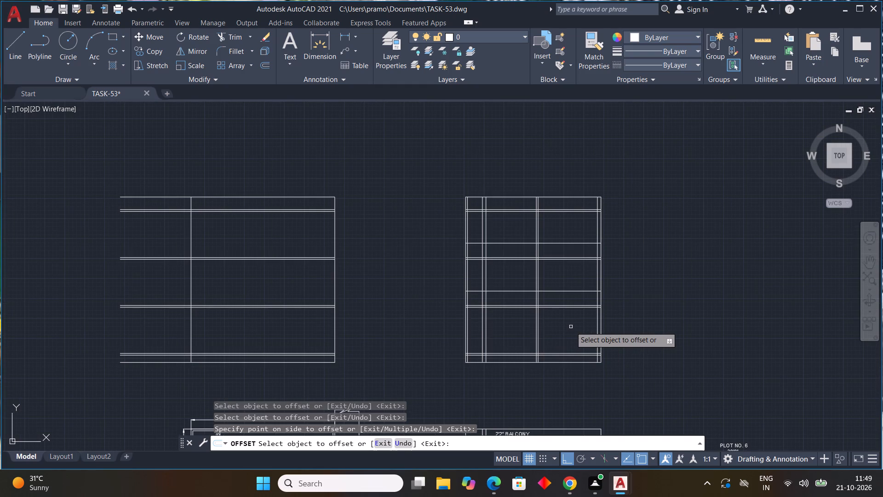
{"action": "key", "text": "Escape"}
{"action": "key", "text": "Escape"}
{"action": "key", "text": "Escape"}
{"action": "key", "text": "Escape"}
{"action": "key", "text": "Escape"}
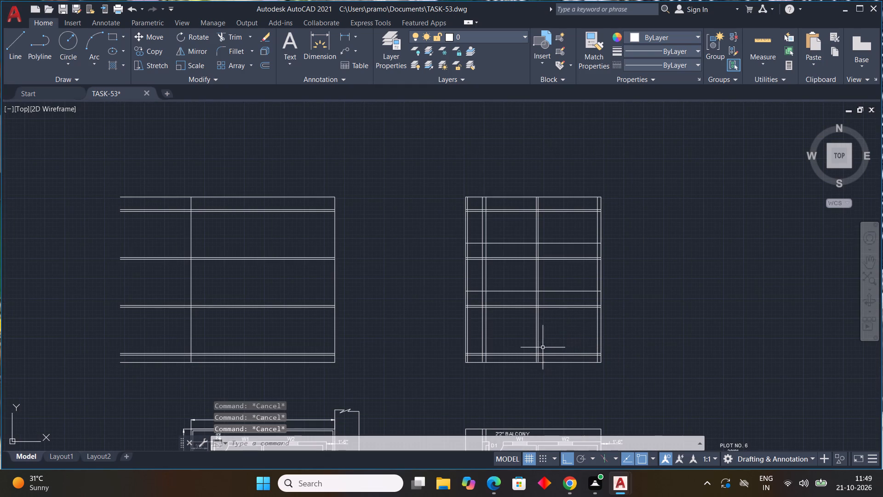
Trim away the balcony edge lines below the lower intermediate slab and the ground slab's overhang beyond the balcony-side wall in the section above the typical floor plan.
{"action": "scroll", "coordinate": [531, 344], "scroll_direction": "up", "scroll_amount": 2}
{"action": "type", "text": "TR"}
{"action": "key", "text": "space"}
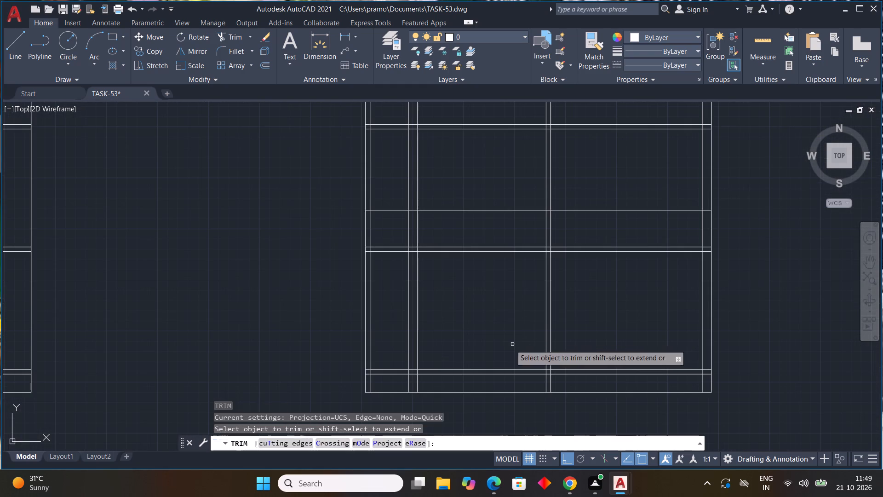
{"action": "left_click_drag", "start_coordinate": [381, 320], "coordinate": [355, 327]}
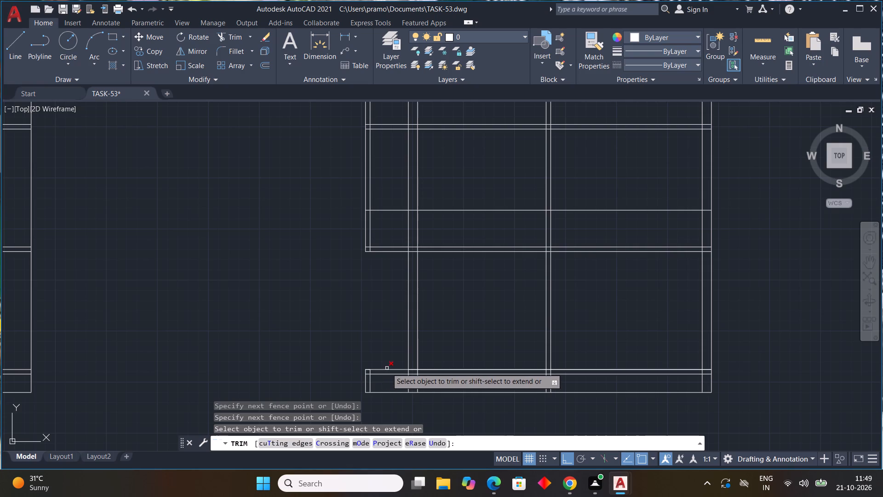
{"action": "left_click_drag", "start_coordinate": [390, 362], "coordinate": [353, 382]}
{"action": "left_click_drag", "start_coordinate": [373, 363], "coordinate": [358, 376]}
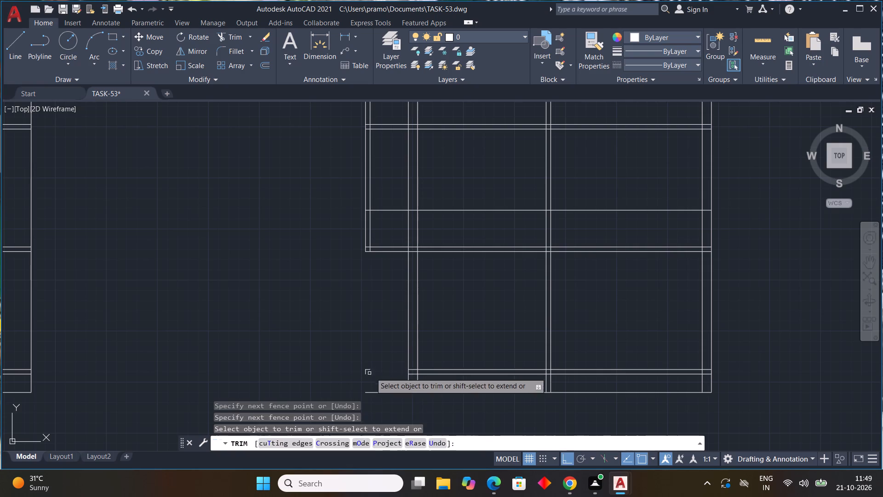
{"action": "left_click_drag", "start_coordinate": [374, 364], "coordinate": [366, 373]}
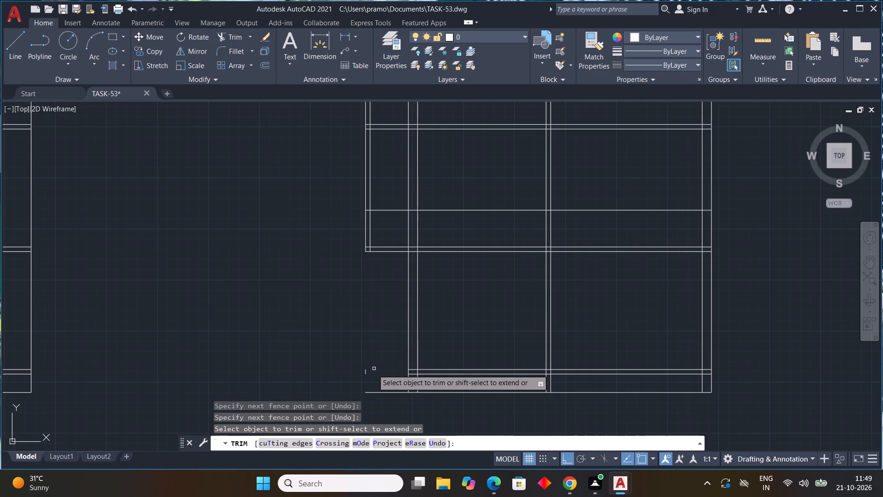
{"action": "left_click_drag", "start_coordinate": [372, 372], "coordinate": [299, 363]}
Trim the middle partition's two wall lines below the ground slab and within the slab's thickness.
{"action": "middle_click_drag", "start_coordinate": [506, 388], "coordinate": [457, 328]}
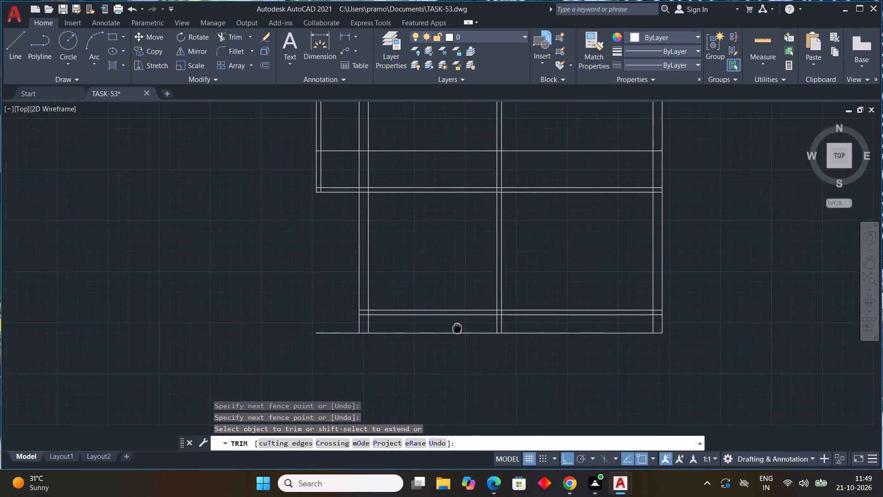
{"action": "middle_click_drag", "start_coordinate": [457, 328], "coordinate": [464, 320]}
{"action": "left_click_drag", "start_coordinate": [486, 317], "coordinate": [527, 317]}
{"action": "scroll", "coordinate": [527, 317], "scroll_direction": "up", "scroll_amount": 3}
{"action": "left_click_drag", "start_coordinate": [409, 268], "coordinate": [449, 270]}
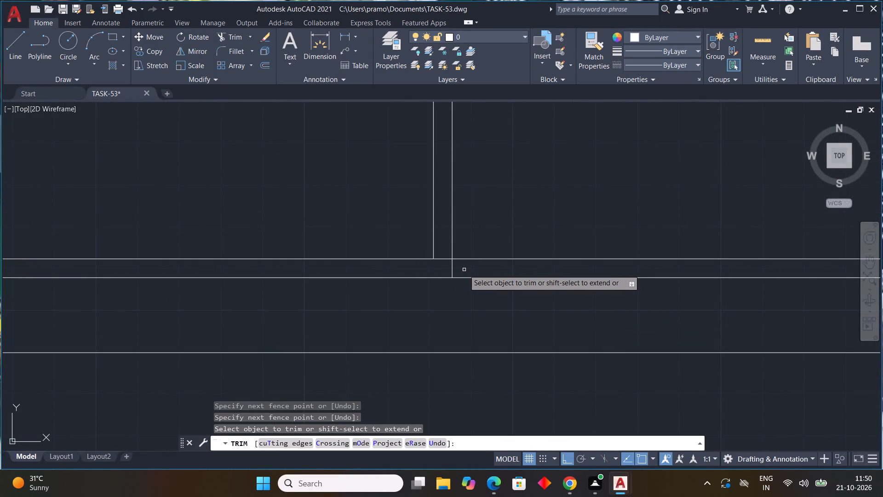
{"action": "left_click_drag", "start_coordinate": [474, 270], "coordinate": [418, 270]}
{"action": "scroll", "coordinate": [565, 351], "scroll_direction": "down", "scroll_amount": 3}
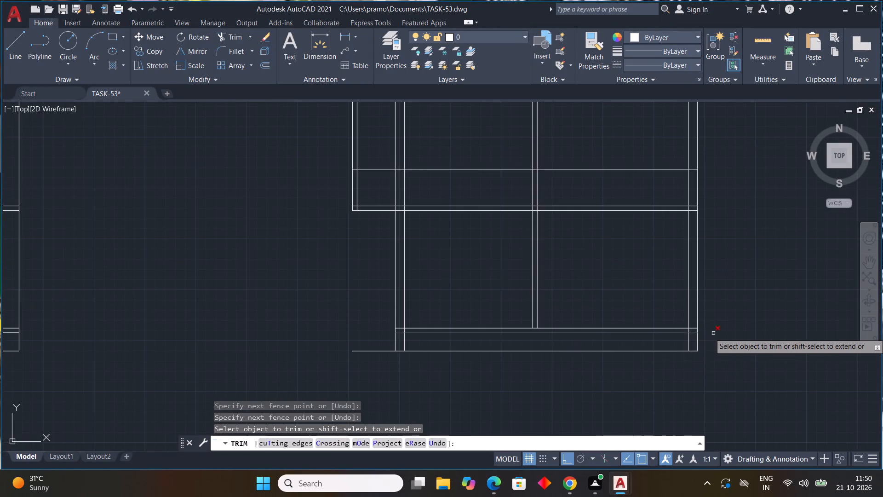
{"action": "scroll", "coordinate": [713, 333], "scroll_direction": "up", "scroll_amount": 2}
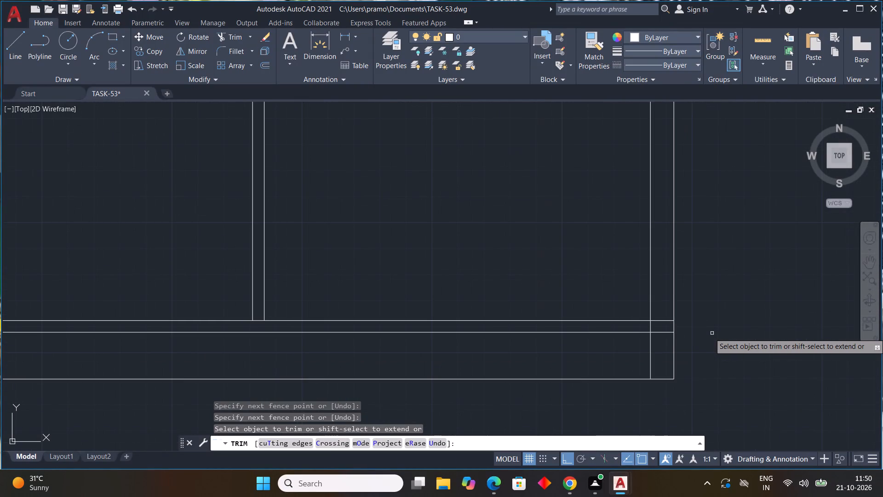
{"action": "scroll", "coordinate": [712, 333], "scroll_direction": "down", "scroll_amount": 2}
{"action": "scroll", "coordinate": [390, 324], "scroll_direction": "up", "scroll_amount": 1}
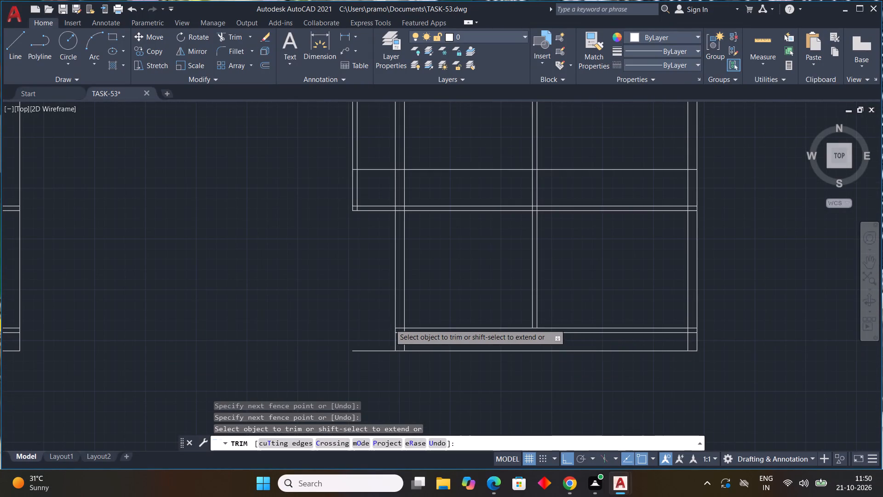
Shape the lower balcony parapet by trimming the edge lines above it and its top line across the rooms, up to the balcony-side wall's inner face.
{"action": "middle_click_drag", "start_coordinate": [516, 298], "coordinate": [516, 362]}
{"action": "scroll", "coordinate": [520, 343], "scroll_direction": "down", "scroll_amount": 1}
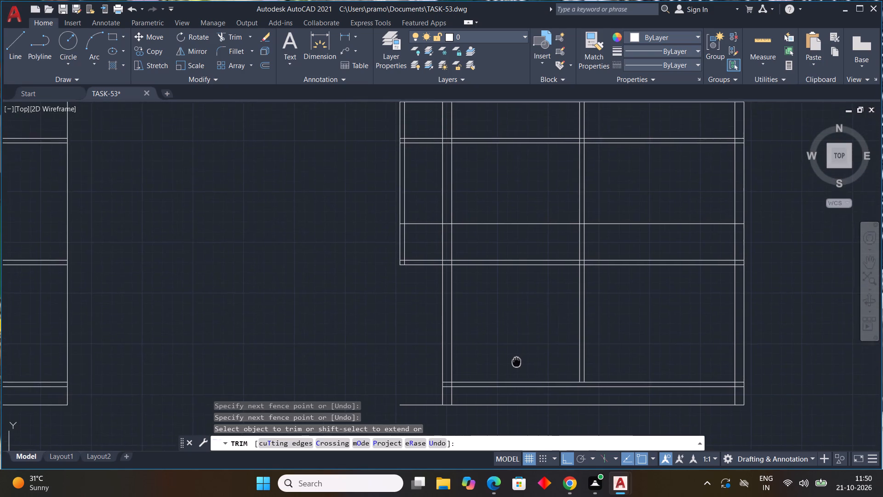
{"action": "middle_click_drag", "start_coordinate": [516, 362], "coordinate": [511, 378]}
{"action": "left_click_drag", "start_coordinate": [367, 208], "coordinate": [422, 214]}
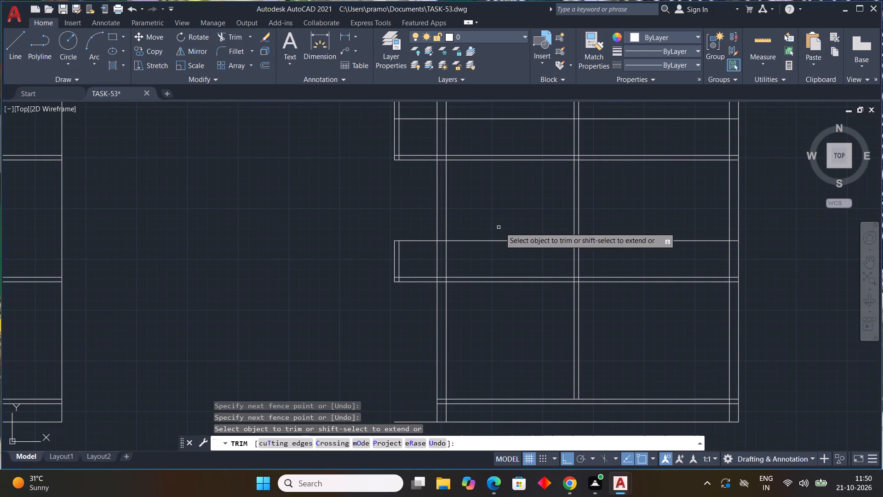
{"action": "scroll", "coordinate": [500, 227], "scroll_direction": "down", "scroll_amount": 1}
{"action": "middle_click_drag", "start_coordinate": [500, 227], "coordinate": [500, 254]}
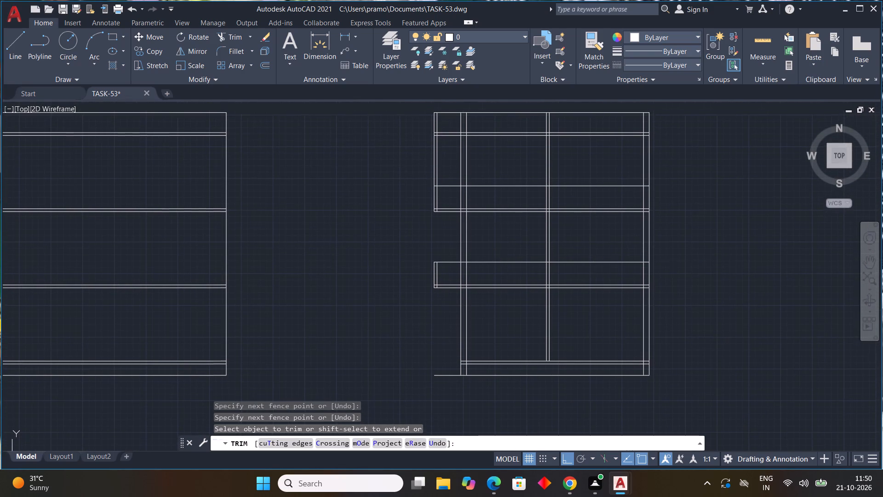
{"action": "left_click_drag", "start_coordinate": [577, 256], "coordinate": [576, 268]}
{"action": "scroll", "coordinate": [653, 262], "scroll_direction": "up", "scroll_amount": 3}
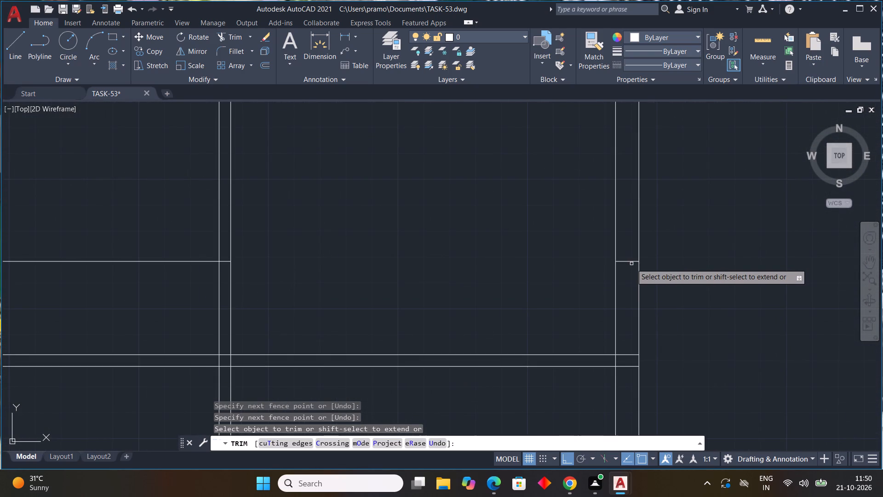
{"action": "left_click", "coordinate": [631, 262]}
{"action": "scroll", "coordinate": [682, 276], "scroll_direction": "down", "scroll_amount": 3}
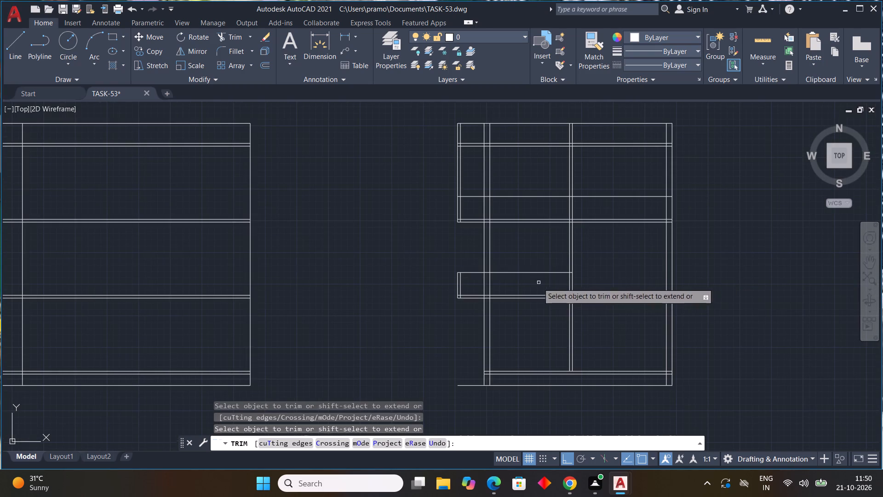
{"action": "middle_click_drag", "start_coordinate": [544, 292], "coordinate": [608, 294]}
{"action": "scroll", "coordinate": [639, 281], "scroll_direction": "up", "scroll_amount": 3}
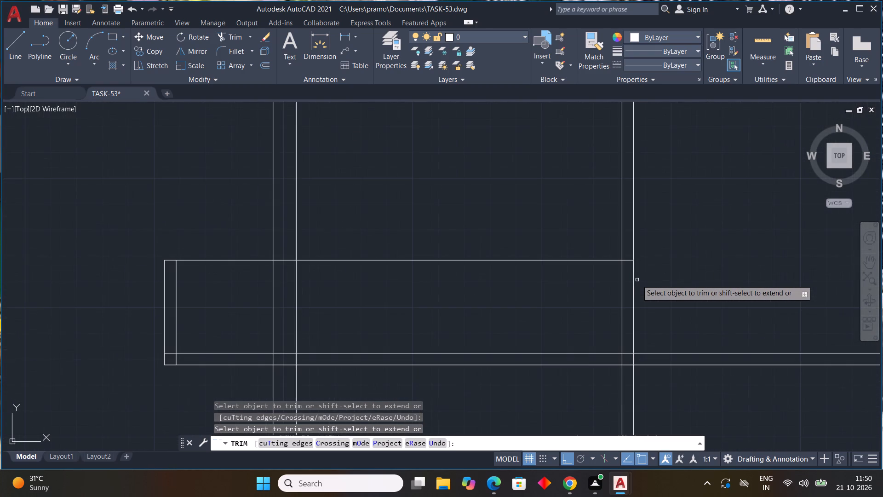
{"action": "scroll", "coordinate": [624, 255], "scroll_direction": "up", "scroll_amount": 1}
{"action": "left_click", "coordinate": [630, 262]}
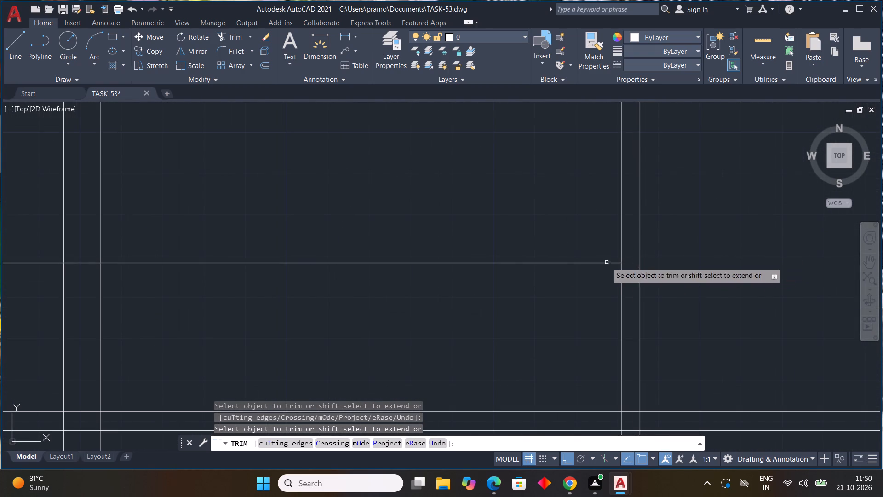
{"action": "scroll", "coordinate": [452, 261], "scroll_direction": "down", "scroll_amount": 4}
{"action": "left_click_drag", "start_coordinate": [458, 253], "coordinate": [457, 265]}
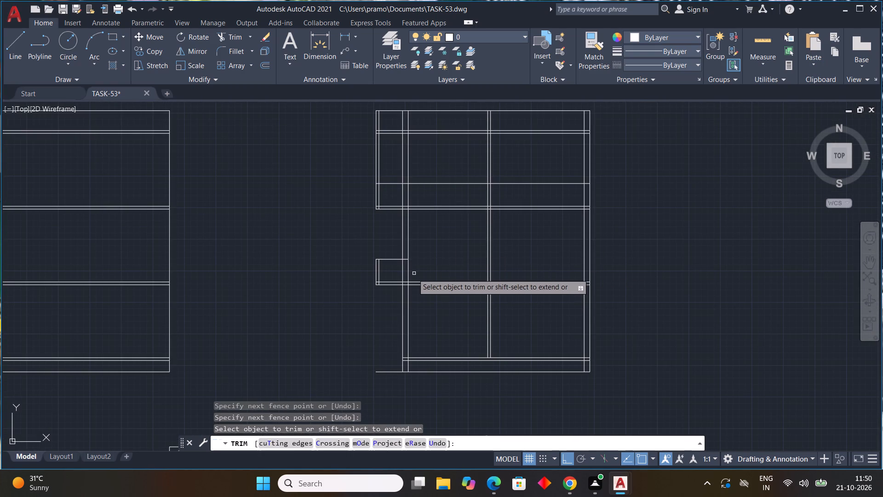
Shape the upper balcony parapet by trimming the edge lines above it and its top line across the rooms, up to the balcony-side wall's inner face.
{"action": "middle_click_drag", "start_coordinate": [464, 306], "coordinate": [483, 327]}
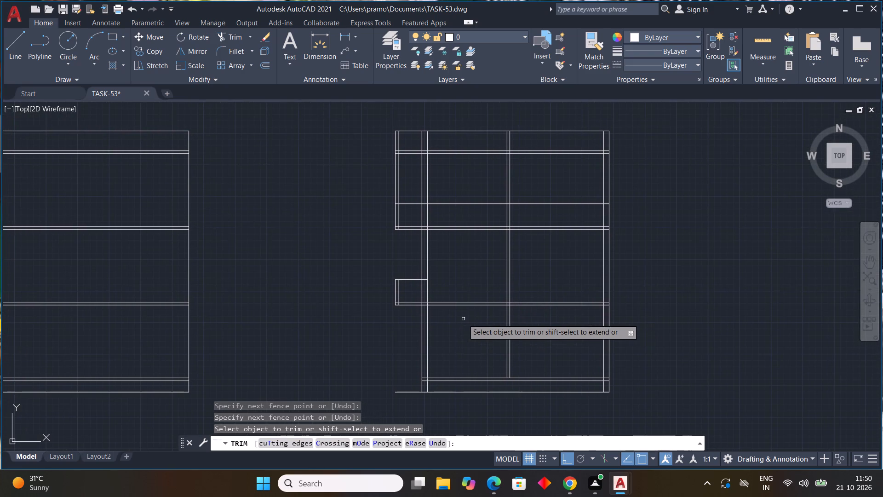
{"action": "scroll", "coordinate": [413, 309], "scroll_direction": "up", "scroll_amount": 3}
{"action": "scroll", "coordinate": [408, 248], "scroll_direction": "down", "scroll_amount": 3}
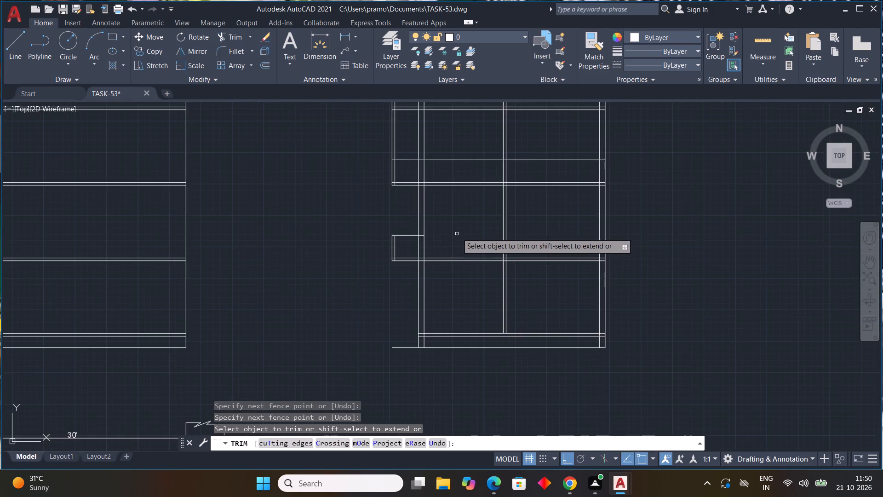
{"action": "middle_click_drag", "start_coordinate": [463, 229], "coordinate": [474, 294]}
{"action": "left_click_drag", "start_coordinate": [415, 203], "coordinate": [389, 201]}
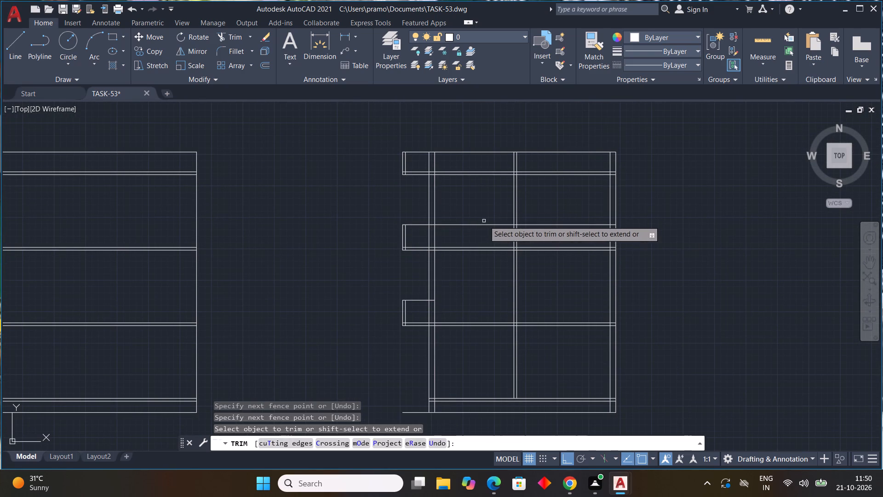
{"action": "left_click_drag", "start_coordinate": [555, 217], "coordinate": [556, 238]}
{"action": "scroll", "coordinate": [620, 223], "scroll_direction": "up", "scroll_amount": 3}
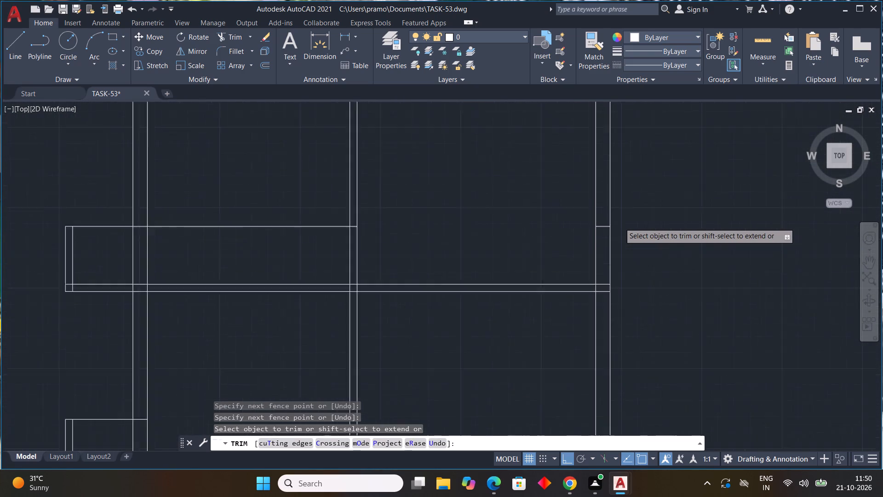
{"action": "left_click", "coordinate": [592, 230]}
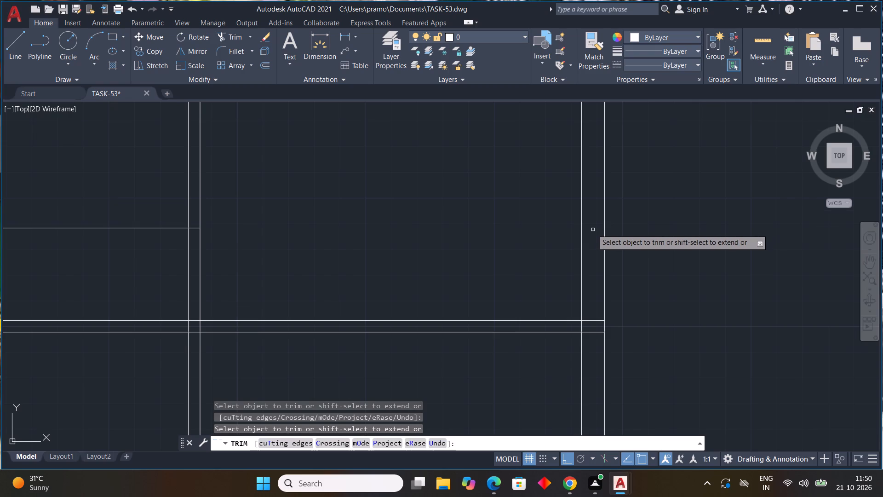
{"action": "scroll", "coordinate": [596, 231], "scroll_direction": "down", "scroll_amount": 4}
{"action": "left_click", "coordinate": [515, 233]}
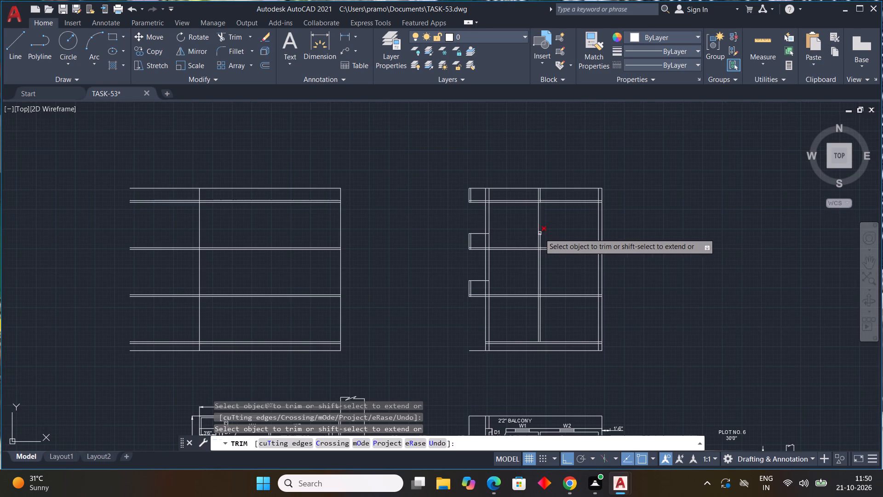
{"action": "scroll", "coordinate": [539, 233], "scroll_direction": "up", "scroll_amount": 4}
{"action": "left_click", "coordinate": [538, 233]}
Trim the middle partition's two wall lines above the roof slab and within the slab's thickness.
{"action": "scroll", "coordinate": [591, 235], "scroll_direction": "down", "scroll_amount": 3}
{"action": "middle_click_drag", "start_coordinate": [597, 232], "coordinate": [602, 254]}
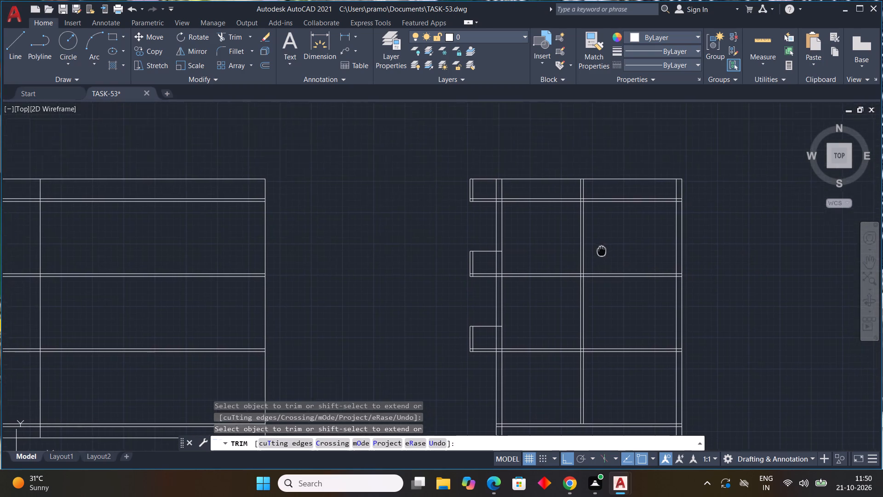
{"action": "middle_click_drag", "start_coordinate": [602, 254], "coordinate": [608, 275]}
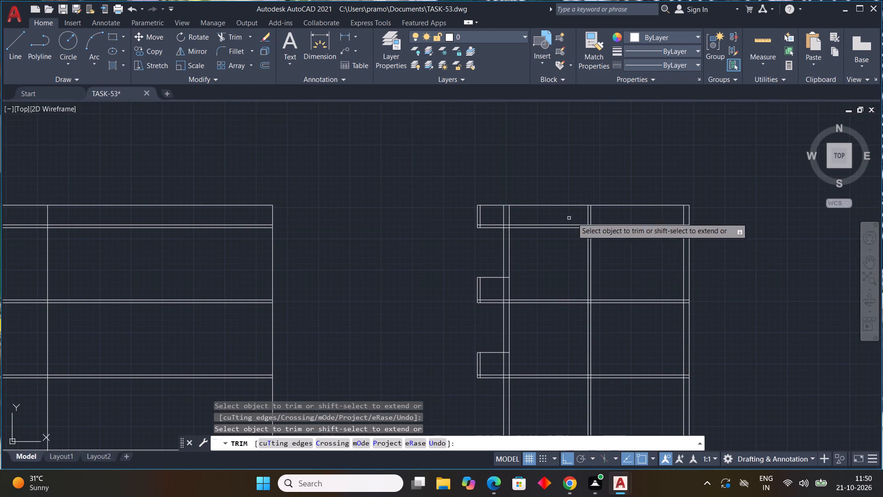
{"action": "scroll", "coordinate": [610, 215], "scroll_direction": "up", "scroll_amount": 3}
{"action": "left_click_drag", "start_coordinate": [597, 214], "coordinate": [450, 216]}
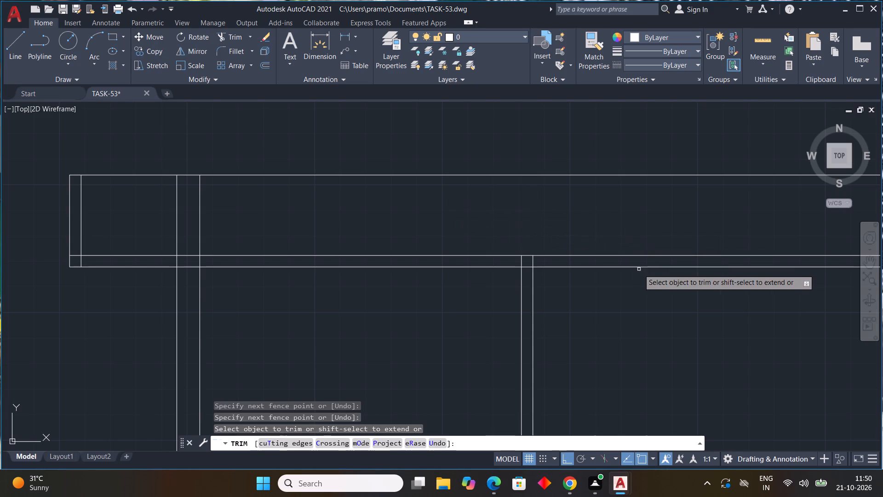
{"action": "scroll", "coordinate": [595, 268], "scroll_direction": "up", "scroll_amount": 3}
{"action": "middle_click_drag", "start_coordinate": [385, 243], "coordinate": [445, 251]}
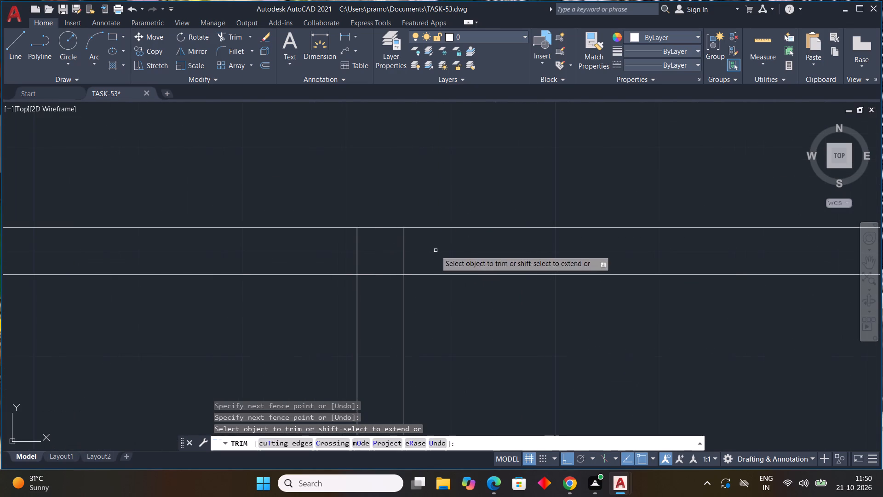
{"action": "left_click_drag", "start_coordinate": [431, 250], "coordinate": [333, 250]}
Trim the inner line of the outer wall opposite the balcony where it rises above the roof slab.
{"action": "scroll", "coordinate": [567, 306], "scroll_direction": "down", "scroll_amount": 6}
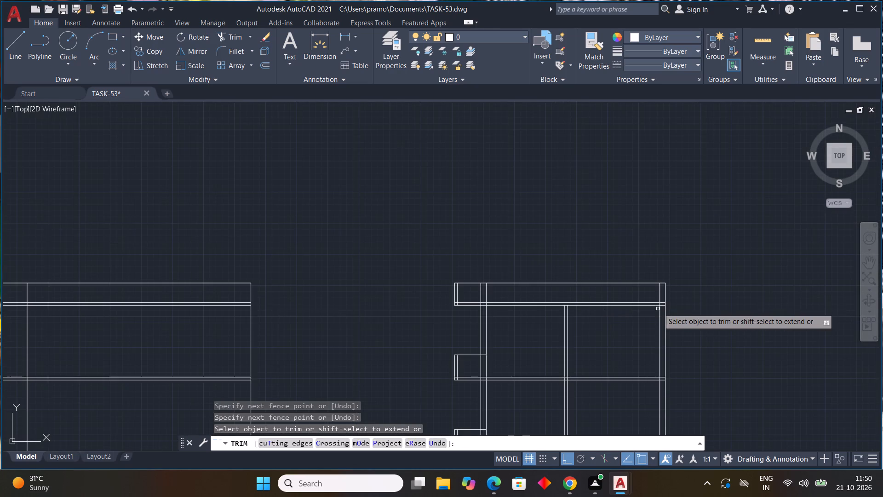
{"action": "scroll", "coordinate": [676, 300], "scroll_direction": "up", "scroll_amount": 3}
{"action": "left_click_drag", "start_coordinate": [635, 286], "coordinate": [592, 286]}
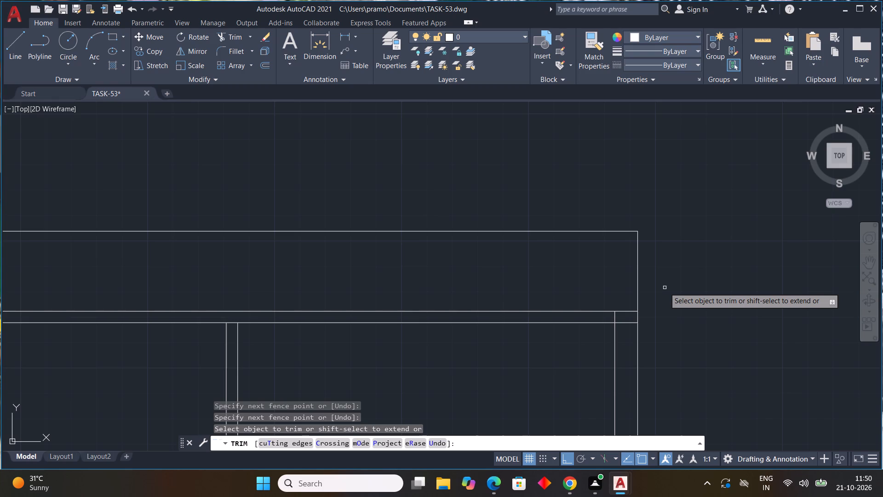
Trim the balcony-side wall's two lines above the roof slab and within the slab's thickness, and end the trimming.
{"action": "scroll", "coordinate": [642, 294], "scroll_direction": "down", "scroll_amount": 4}
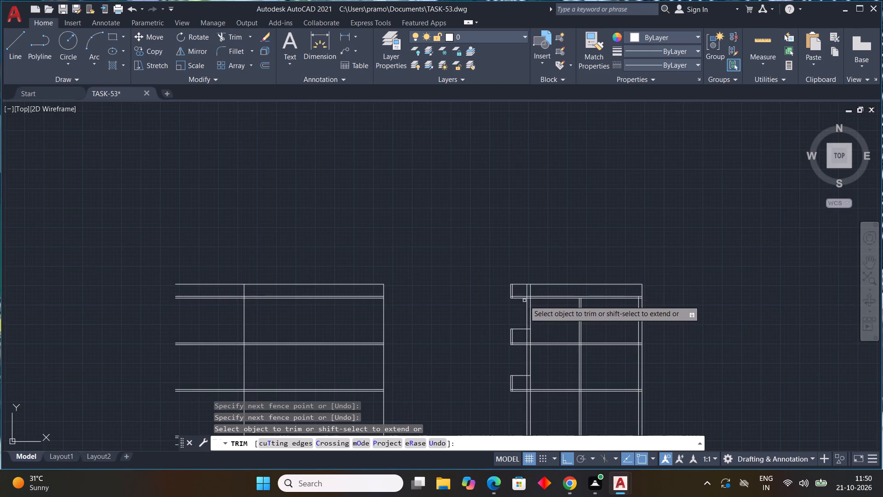
{"action": "scroll", "coordinate": [525, 299], "scroll_direction": "up", "scroll_amount": 3}
{"action": "left_click_drag", "start_coordinate": [516, 281], "coordinate": [561, 272]}
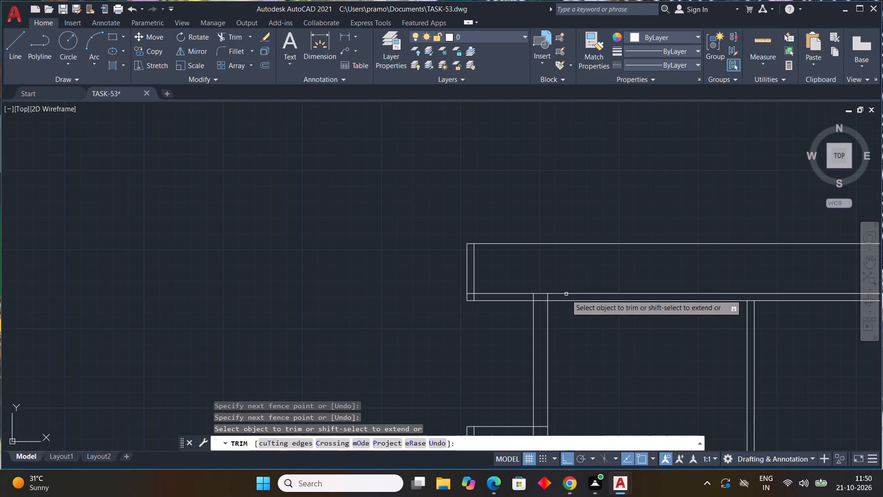
{"action": "scroll", "coordinate": [558, 297], "scroll_direction": "up", "scroll_amount": 3}
{"action": "left_click_drag", "start_coordinate": [418, 300], "coordinate": [552, 299]}
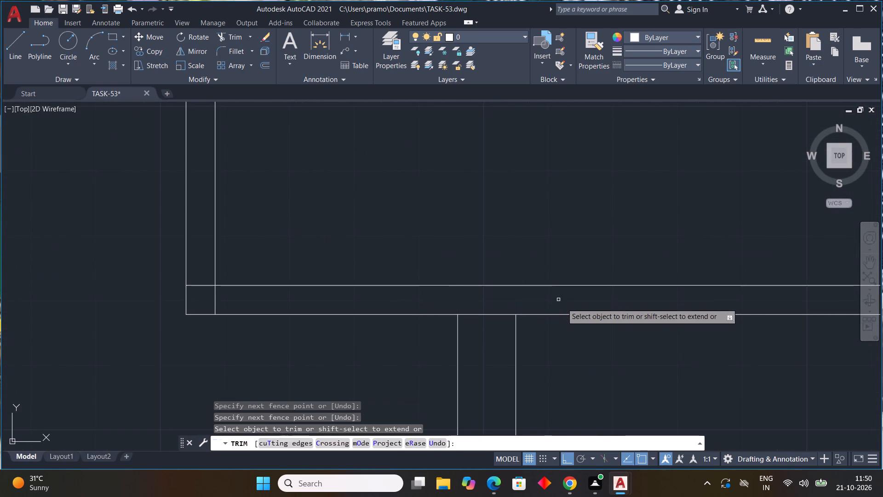
{"action": "scroll", "coordinate": [585, 311], "scroll_direction": "down", "scroll_amount": 3}
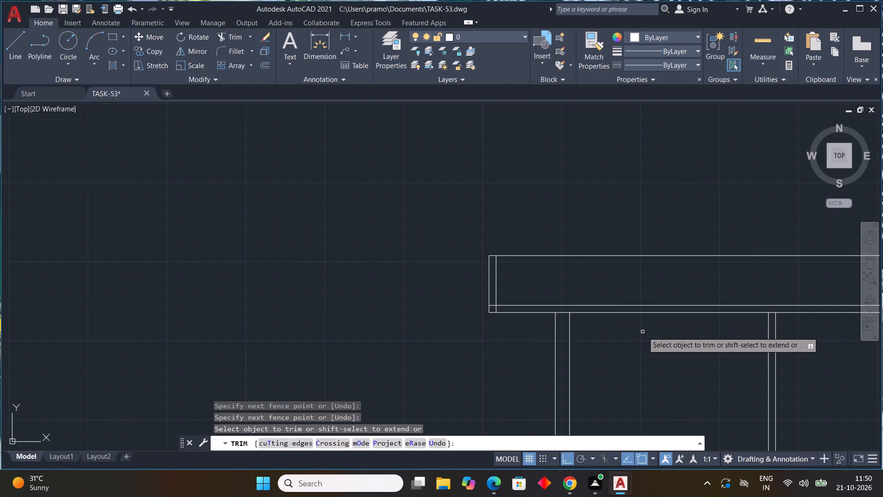
{"action": "key", "text": "Escape"}
{"action": "key", "text": "Escape"}
{"action": "key", "text": "Escape"}
{"action": "key", "text": "Escape"}
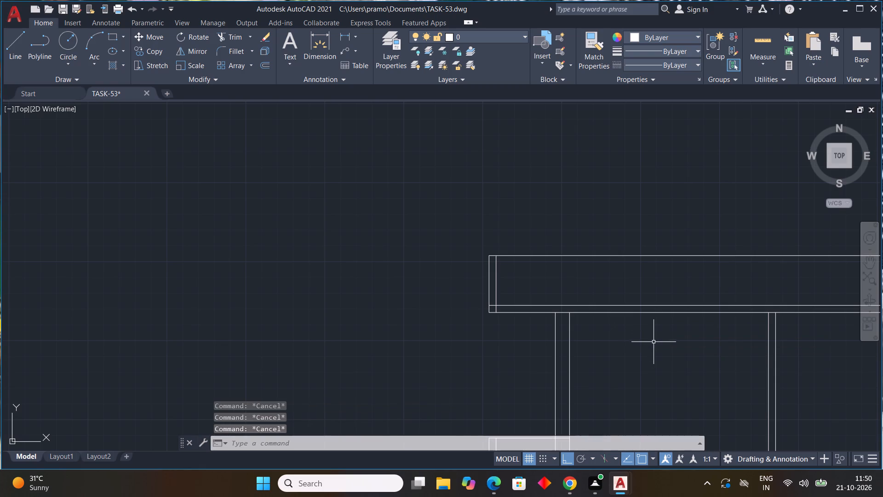
{"action": "scroll", "coordinate": [655, 343], "scroll_direction": "down", "scroll_amount": 3}
{"action": "middle_click_drag", "start_coordinate": [588, 341], "coordinate": [345, 292]}
{"action": "scroll", "coordinate": [354, 289], "scroll_direction": "down", "scroll_amount": 1}
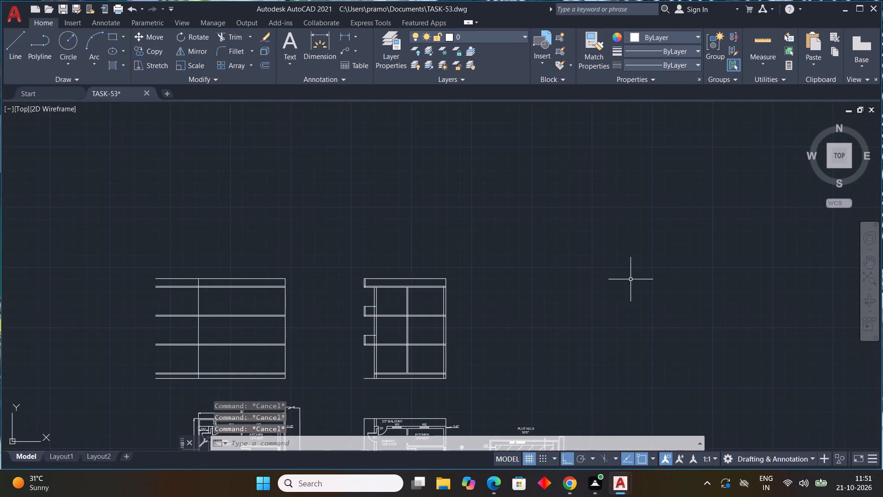
Trim the outer face line of the wall opposite the balcony where it rises above the roof slab.
{"action": "key", "text": "t"}
{"action": "key", "text": "r"}
{"action": "key", "text": "space"}
{"action": "scroll", "coordinate": [457, 281], "scroll_direction": "up", "scroll_amount": 4}
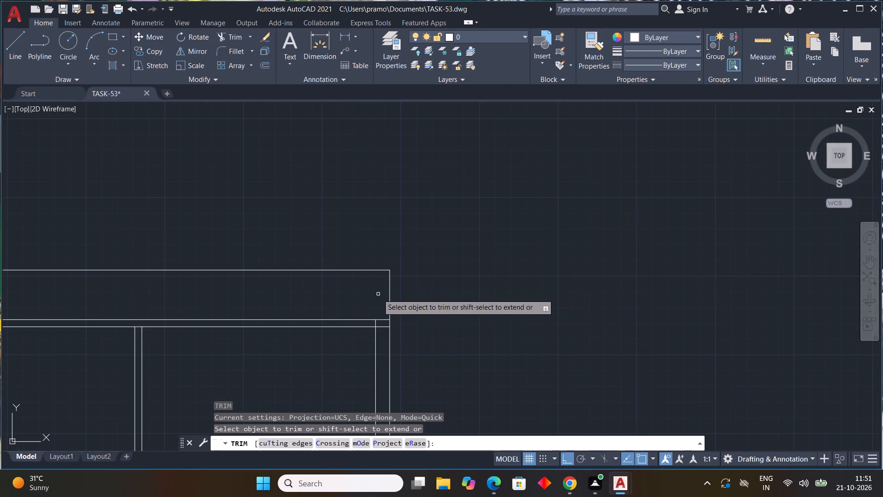
{"action": "left_click", "coordinate": [393, 295]}
{"action": "left_click", "coordinate": [373, 294]}
{"action": "key", "text": "Escape"}
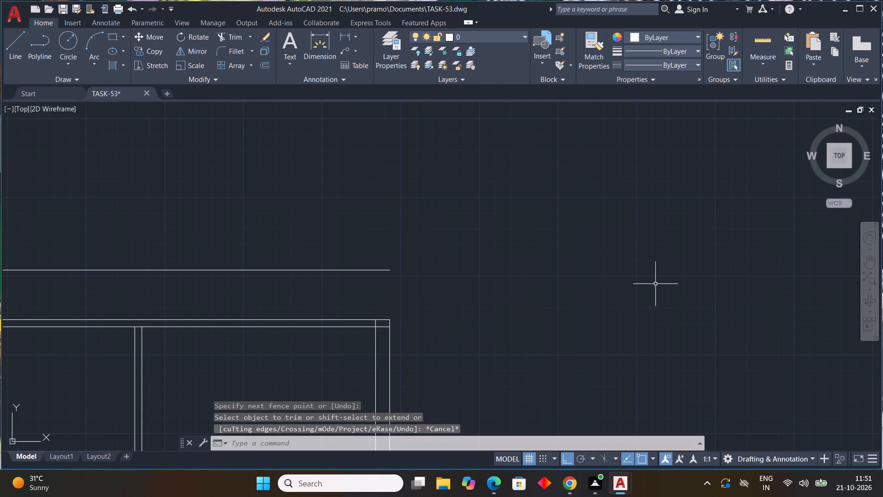
{"action": "key", "text": "Escape"}
Draw a separate vertical line from the parapet top line's outer end down to the top of the roof slab.
{"action": "key", "text": "l"}
{"action": "key", "text": "space"}
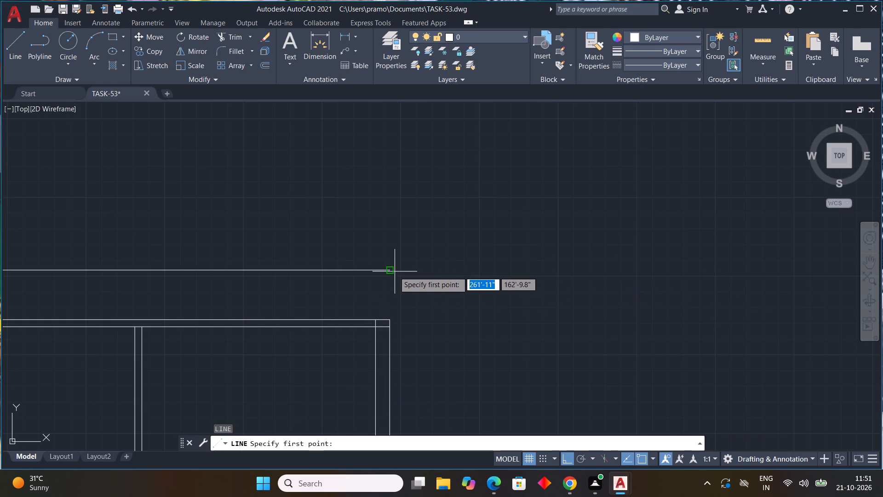
{"action": "left_click", "coordinate": [389, 272]}
{"action": "left_click", "coordinate": [388, 317]}
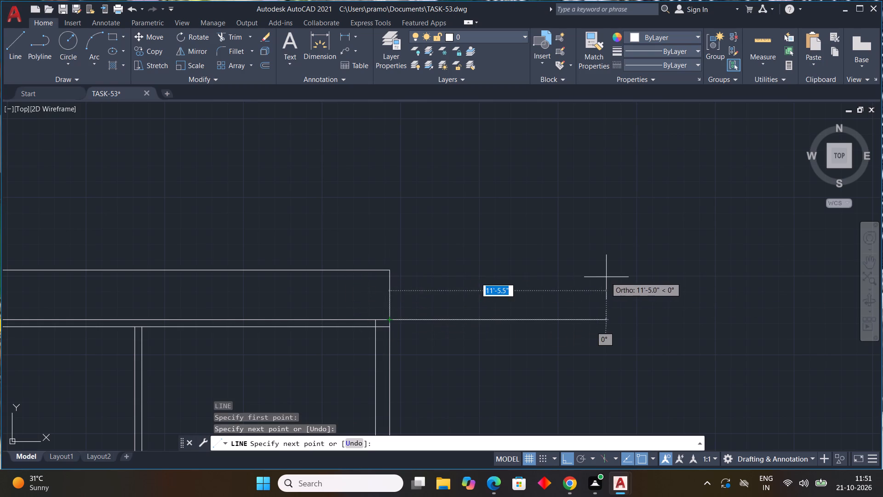
{"action": "key", "text": "Escape"}
Offset the new vertical parapet line 4.5" inward to give the roof parapet its thickness opposite the balcony.
{"action": "key", "text": "p"}
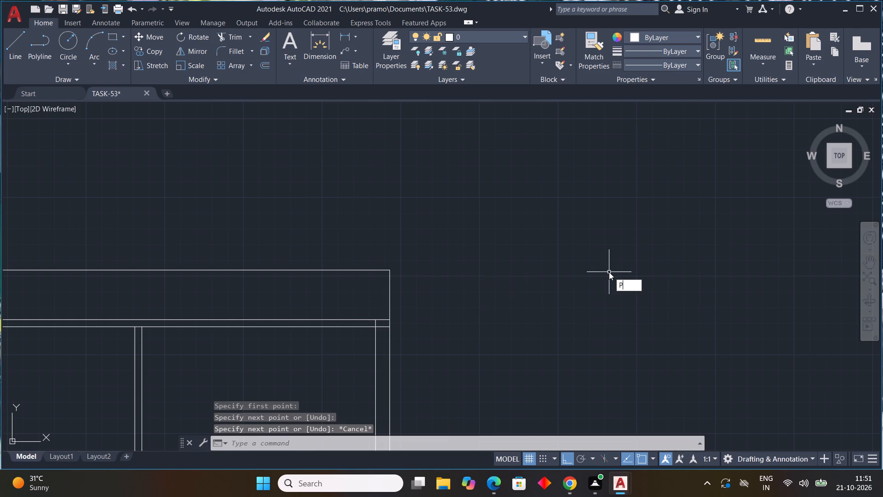
{"action": "key", "text": "Escape"}
{"action": "type", "text": "OFF 4.5\""}
{"action": "key", "text": "Return"}
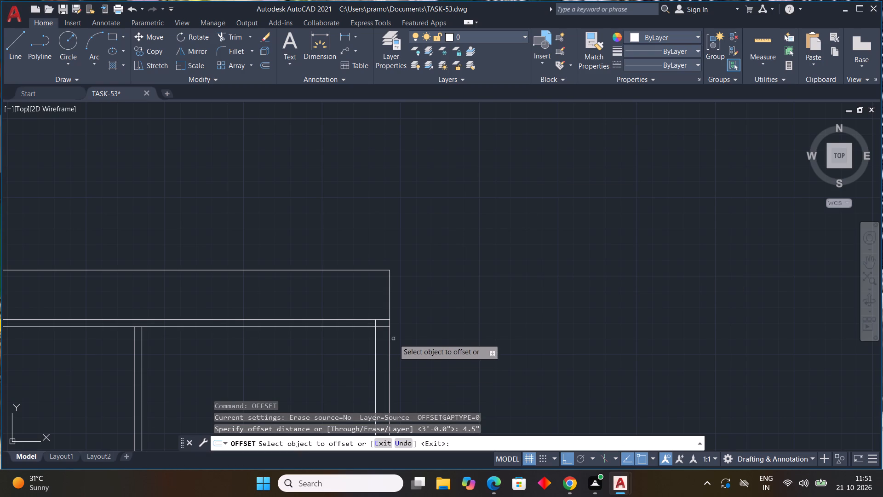
{"action": "left_click_drag", "start_coordinate": [390, 306], "coordinate": [382, 303]}
{"action": "left_click", "coordinate": [373, 300]}
{"action": "key", "text": "Escape"}
{"action": "key", "text": "Escape"}
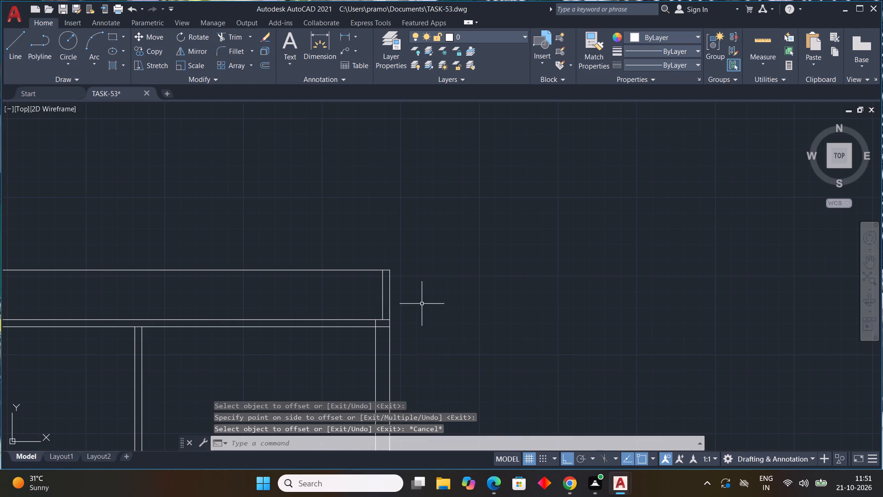
Dimension the height from the roof parapet's top outer corner to the roof slab's underside, opposite the balcony.
{"action": "scroll", "coordinate": [426, 312], "scroll_direction": "down", "scroll_amount": 2}
{"action": "middle_click_drag", "start_coordinate": [440, 346], "coordinate": [470, 339]}
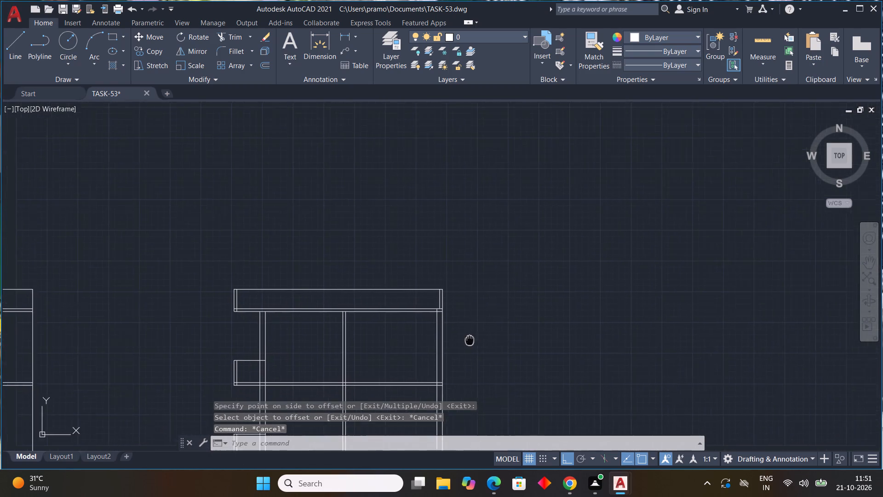
{"action": "middle_click_drag", "start_coordinate": [470, 339], "coordinate": [516, 283]}
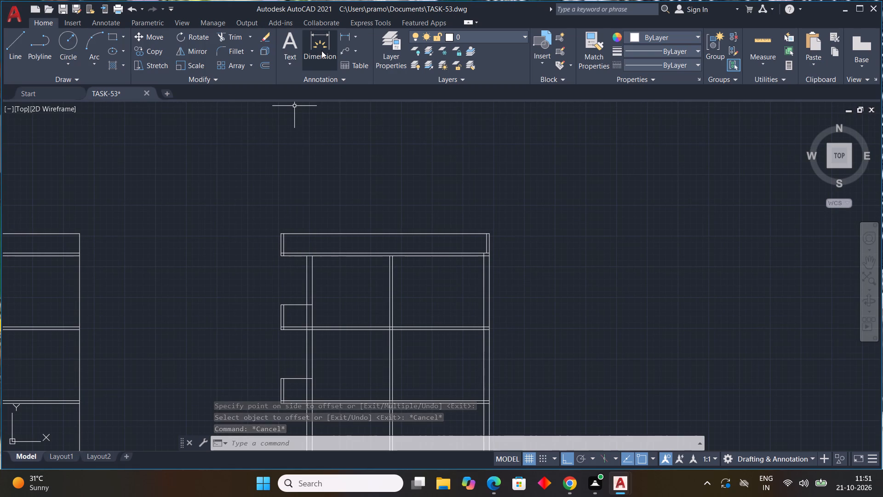
{"action": "left_click", "coordinate": [323, 51]}
{"action": "middle_click_drag", "start_coordinate": [539, 243], "coordinate": [545, 191]}
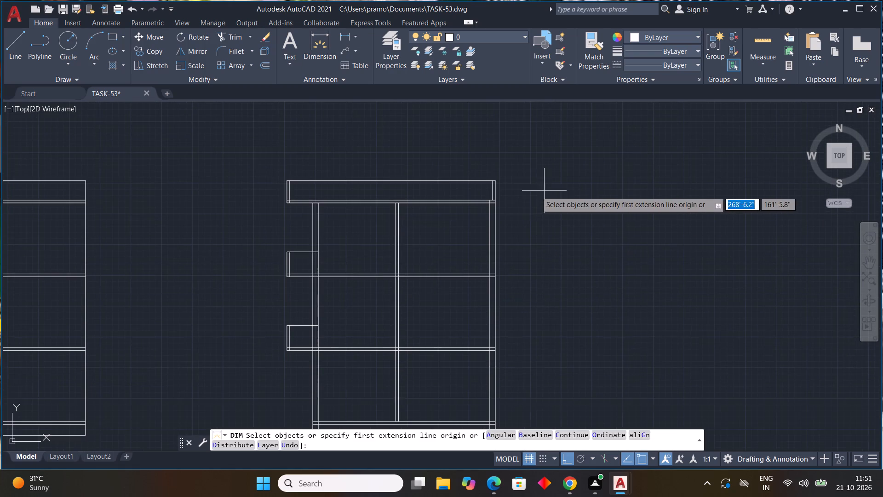
{"action": "scroll", "coordinate": [502, 179], "scroll_direction": "up", "scroll_amount": 3}
{"action": "left_click", "coordinate": [478, 188]}
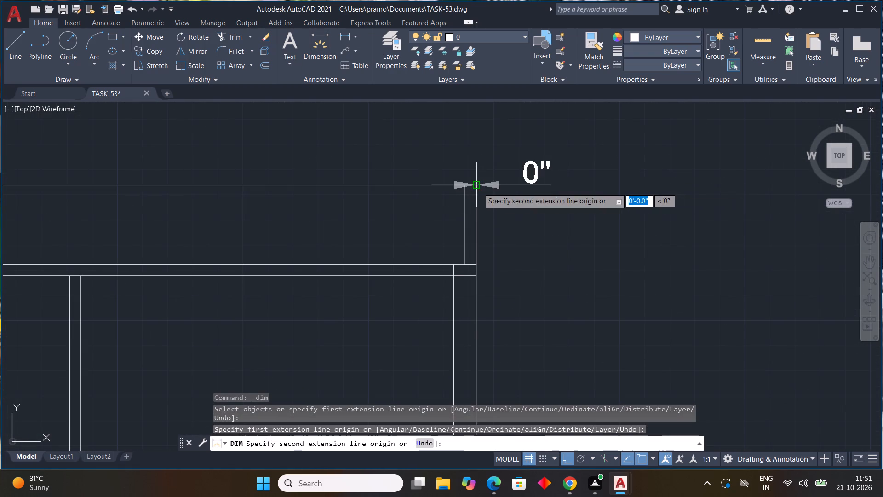
{"action": "left_click", "coordinate": [476, 277]}
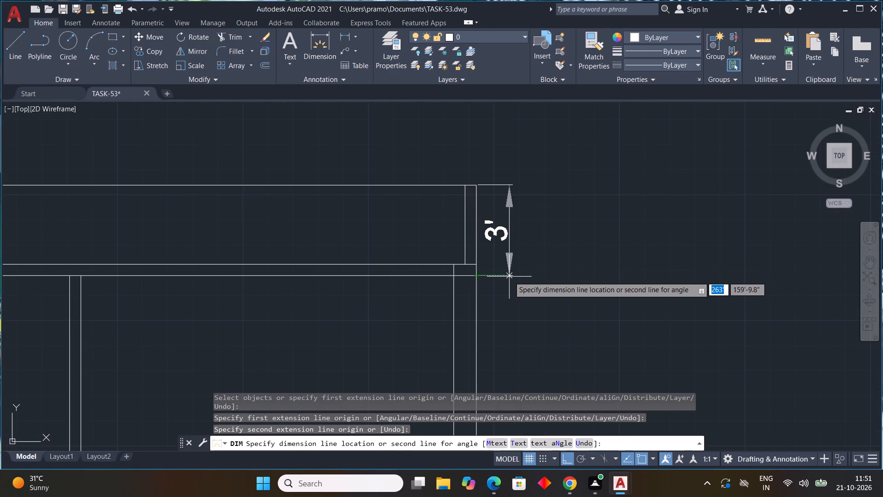
Place the parapet height dimension outside the section's right outer wall.
{"action": "left_click", "coordinate": [509, 277]}
Dimension the top storey's height along the section's right outer wall, in line with the parapet dimension.
{"action": "left_click", "coordinate": [321, 61]}
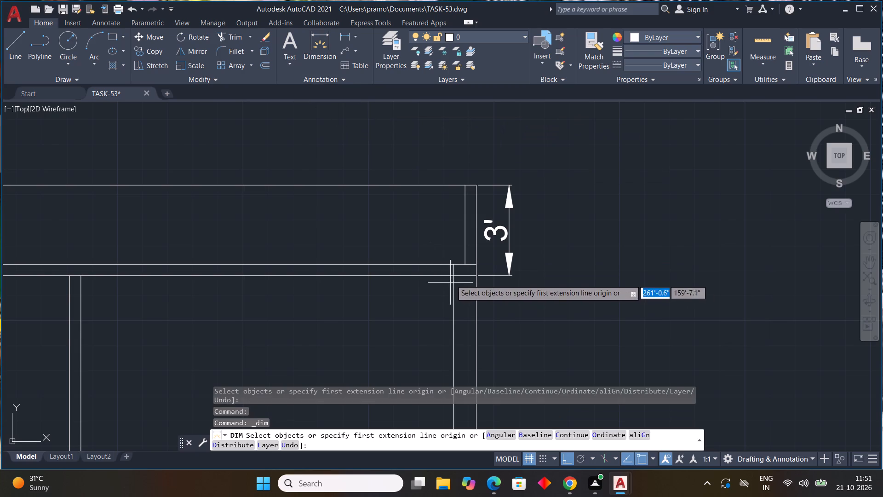
{"action": "left_click", "coordinate": [478, 274]}
{"action": "scroll", "coordinate": [506, 385], "scroll_direction": "down", "scroll_amount": 1}
{"action": "middle_click_drag", "start_coordinate": [508, 382], "coordinate": [446, 186]}
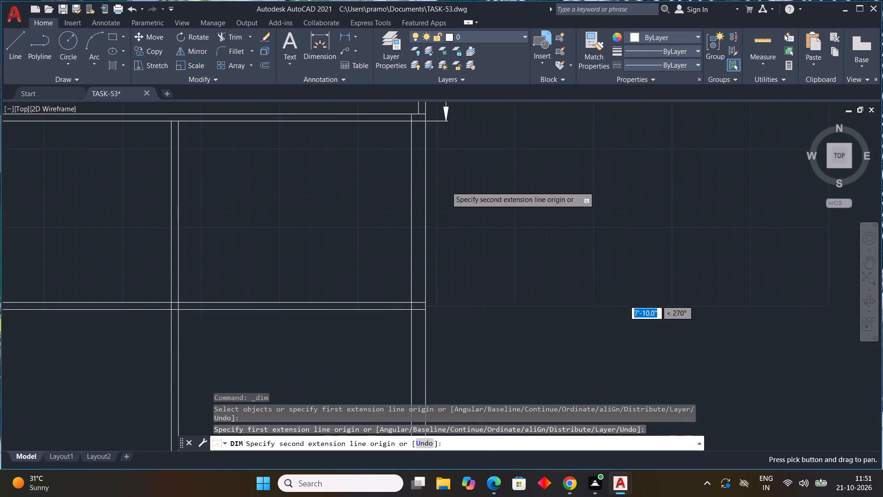
{"action": "left_click", "coordinate": [424, 309]}
{"action": "left_click", "coordinate": [446, 309]}
Dimension the middle storey's height outside the section's right outer wall, in line with the dimension above.
{"action": "scroll", "coordinate": [510, 325], "scroll_direction": "down", "scroll_amount": 1}
{"action": "middle_click_drag", "start_coordinate": [510, 325], "coordinate": [508, 261]}
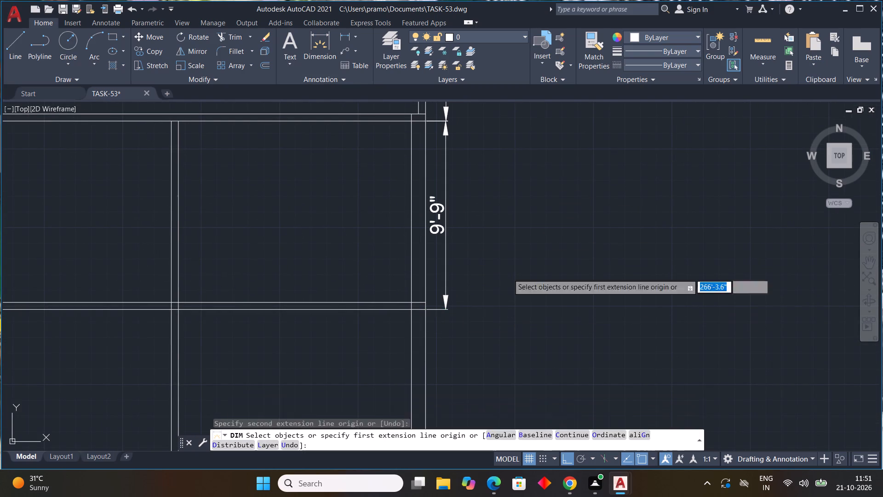
{"action": "middle_click_drag", "start_coordinate": [508, 261], "coordinate": [515, 187]}
{"action": "scroll", "coordinate": [426, 318], "scroll_direction": "up", "scroll_amount": 1}
{"action": "middle_click_drag", "start_coordinate": [427, 308], "coordinate": [429, 187]}
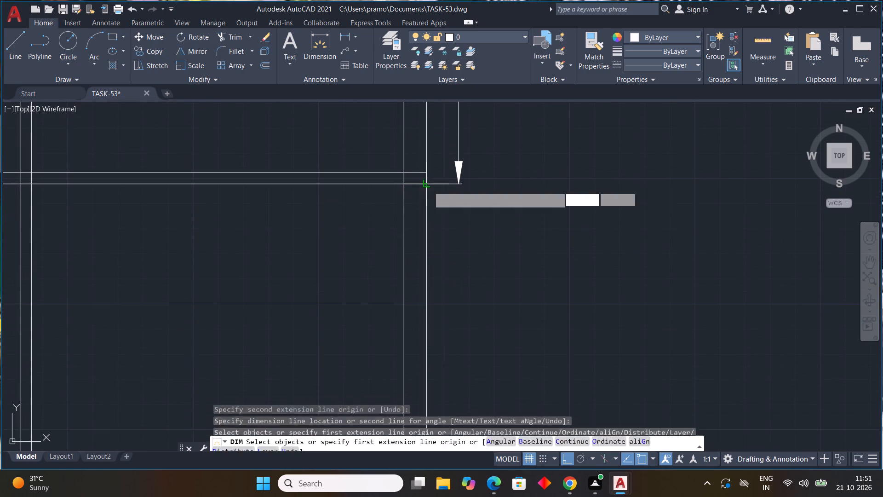
{"action": "left_click", "coordinate": [427, 186]}
{"action": "scroll", "coordinate": [454, 352], "scroll_direction": "down", "scroll_amount": 1}
{"action": "middle_click_drag", "start_coordinate": [454, 352], "coordinate": [453, 228]}
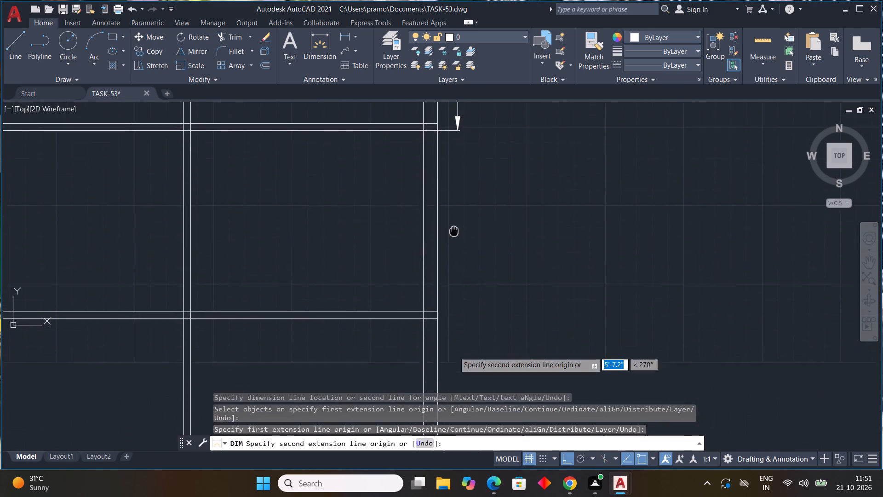
{"action": "middle_click_drag", "start_coordinate": [453, 228], "coordinate": [444, 206]}
{"action": "left_click", "coordinate": [426, 290]}
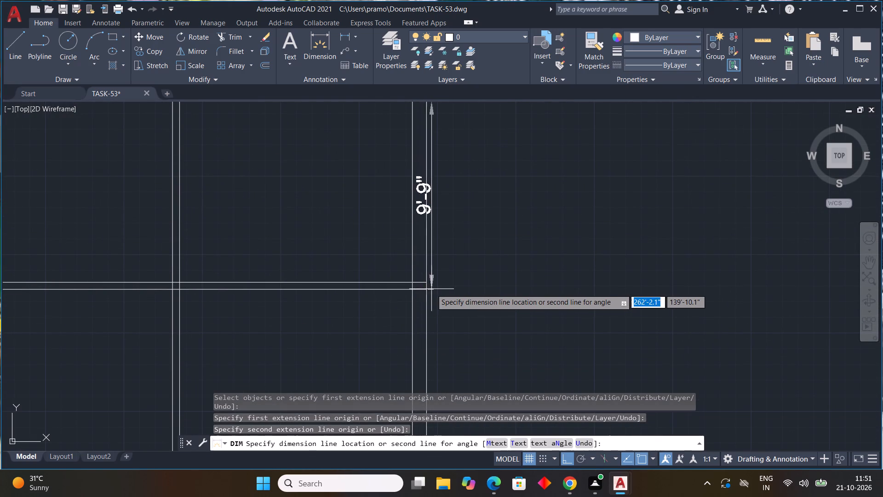
{"action": "scroll", "coordinate": [435, 289], "scroll_direction": "down", "scroll_amount": 2}
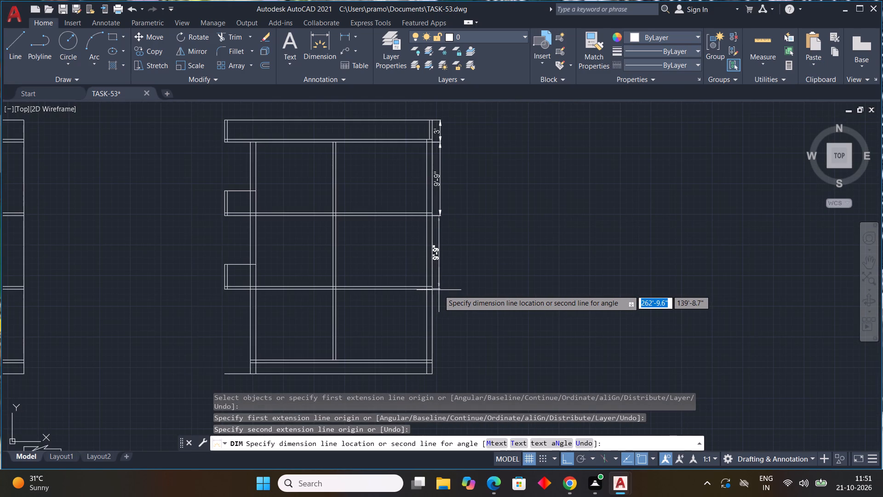
{"action": "left_click", "coordinate": [440, 291]}
Dimension the lowest storey's height outside the section's right outer wall, down to the underside of the bottom slab.
{"action": "middle_click_drag", "start_coordinate": [453, 311], "coordinate": [453, 311]}
{"action": "scroll", "coordinate": [453, 311], "scroll_direction": "down", "scroll_amount": 1}
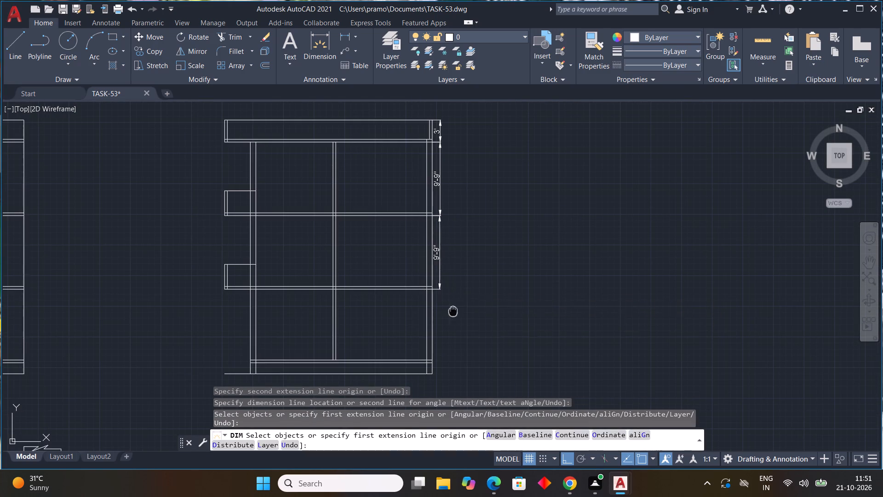
{"action": "middle_click_drag", "start_coordinate": [453, 311], "coordinate": [459, 265]}
{"action": "scroll", "coordinate": [452, 264], "scroll_direction": "up", "scroll_amount": 4}
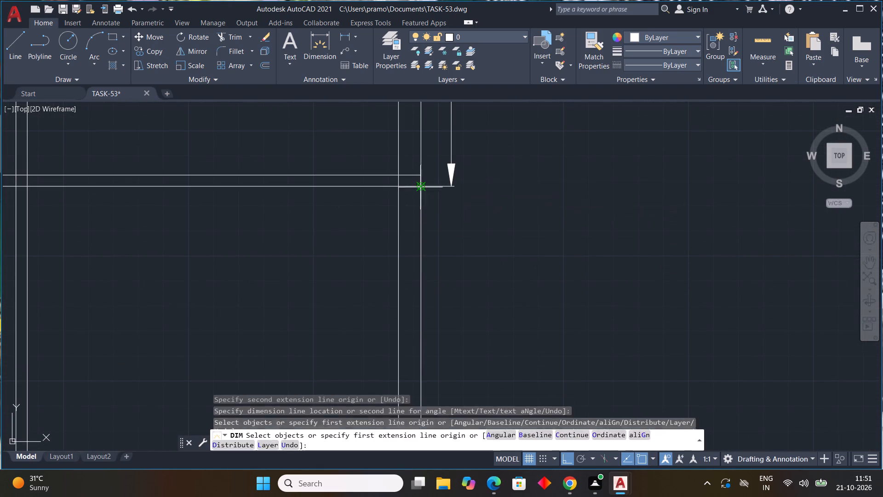
{"action": "left_click", "coordinate": [420, 186]}
{"action": "scroll", "coordinate": [435, 347], "scroll_direction": "down", "scroll_amount": 1}
{"action": "middle_click_drag", "start_coordinate": [435, 348], "coordinate": [446, 199]}
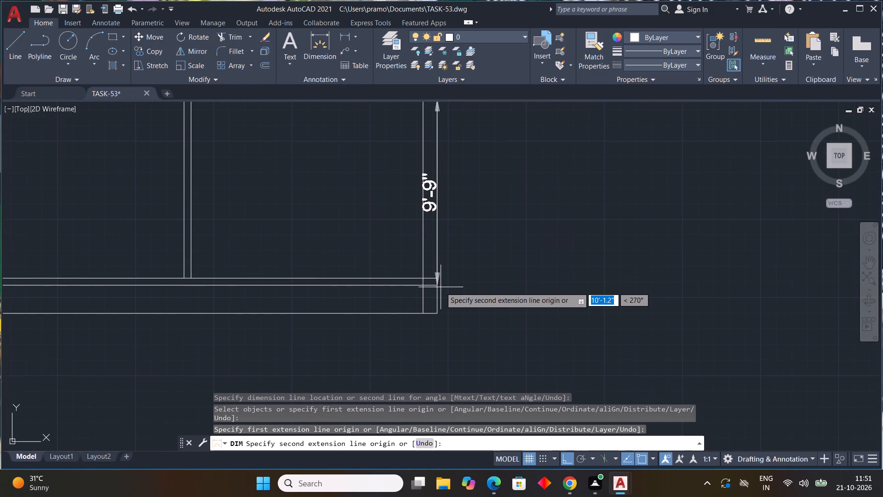
{"action": "scroll", "coordinate": [441, 287], "scroll_direction": "up", "scroll_amount": 2}
{"action": "left_click", "coordinate": [430, 282]}
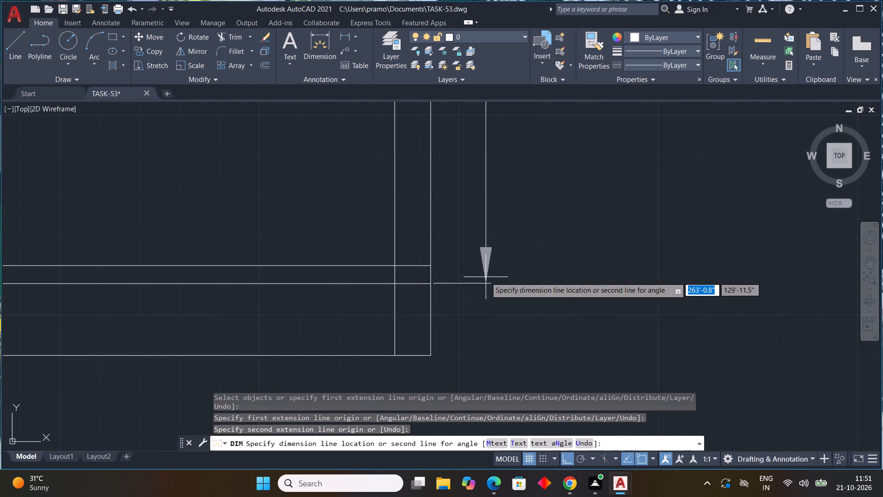
{"action": "scroll", "coordinate": [486, 277], "scroll_direction": "down", "scroll_amount": 1}
{"action": "middle_click_drag", "start_coordinate": [486, 277], "coordinate": [478, 352]}
{"action": "scroll", "coordinate": [478, 349], "scroll_direction": "down", "scroll_amount": 1}
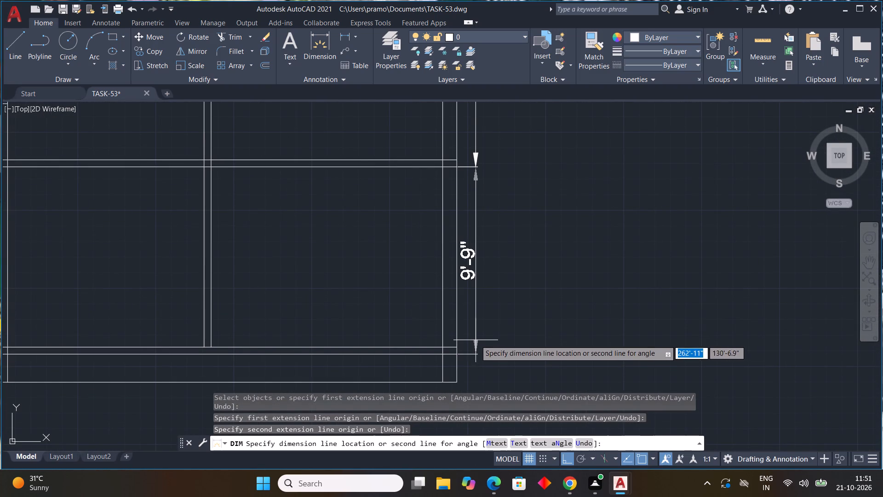
{"action": "left_click", "coordinate": [476, 340]}
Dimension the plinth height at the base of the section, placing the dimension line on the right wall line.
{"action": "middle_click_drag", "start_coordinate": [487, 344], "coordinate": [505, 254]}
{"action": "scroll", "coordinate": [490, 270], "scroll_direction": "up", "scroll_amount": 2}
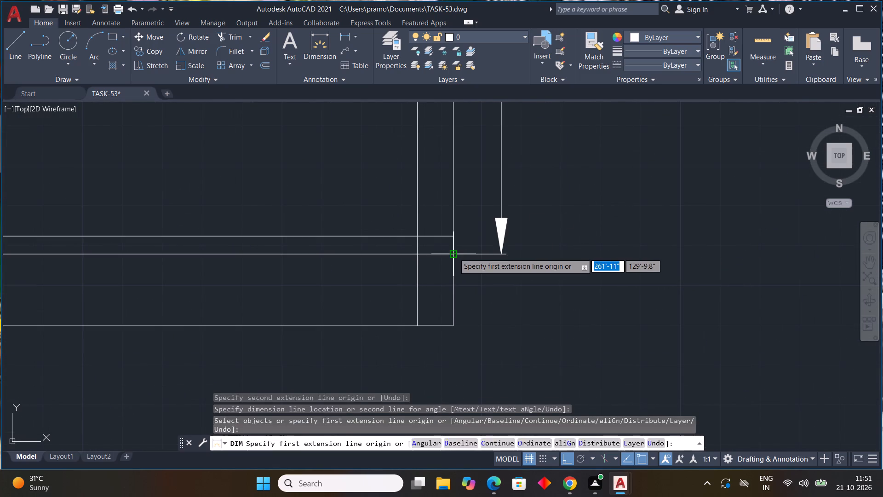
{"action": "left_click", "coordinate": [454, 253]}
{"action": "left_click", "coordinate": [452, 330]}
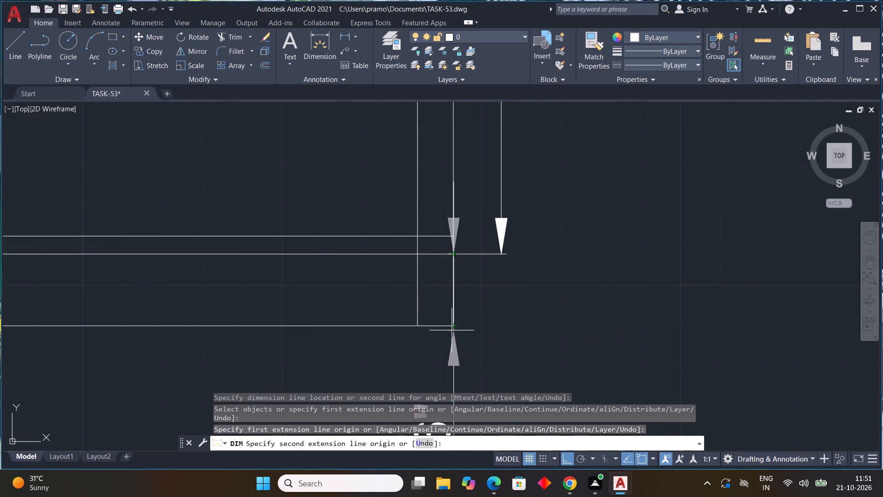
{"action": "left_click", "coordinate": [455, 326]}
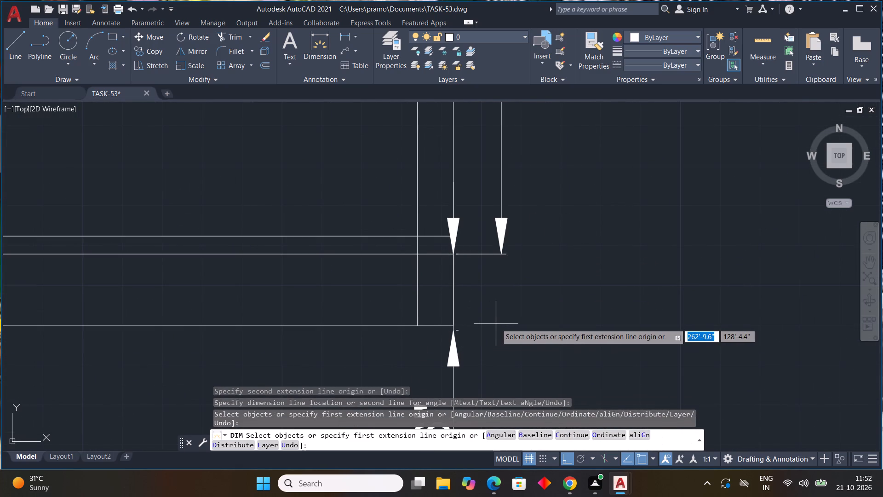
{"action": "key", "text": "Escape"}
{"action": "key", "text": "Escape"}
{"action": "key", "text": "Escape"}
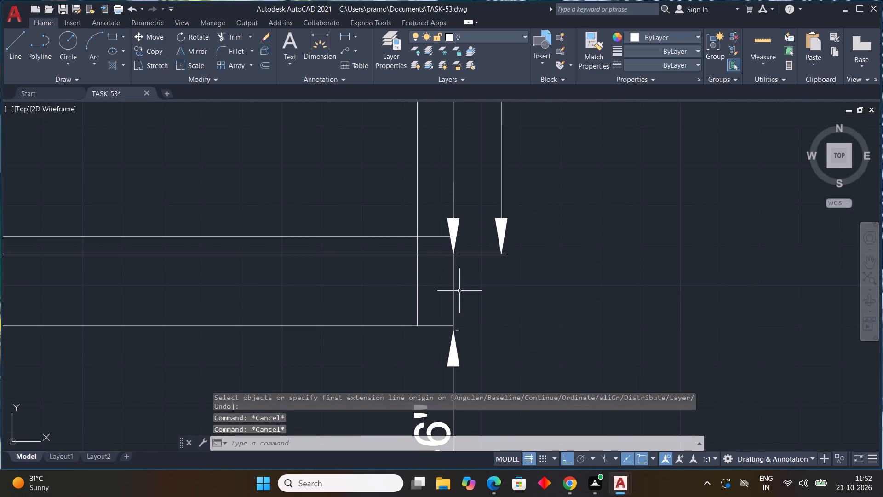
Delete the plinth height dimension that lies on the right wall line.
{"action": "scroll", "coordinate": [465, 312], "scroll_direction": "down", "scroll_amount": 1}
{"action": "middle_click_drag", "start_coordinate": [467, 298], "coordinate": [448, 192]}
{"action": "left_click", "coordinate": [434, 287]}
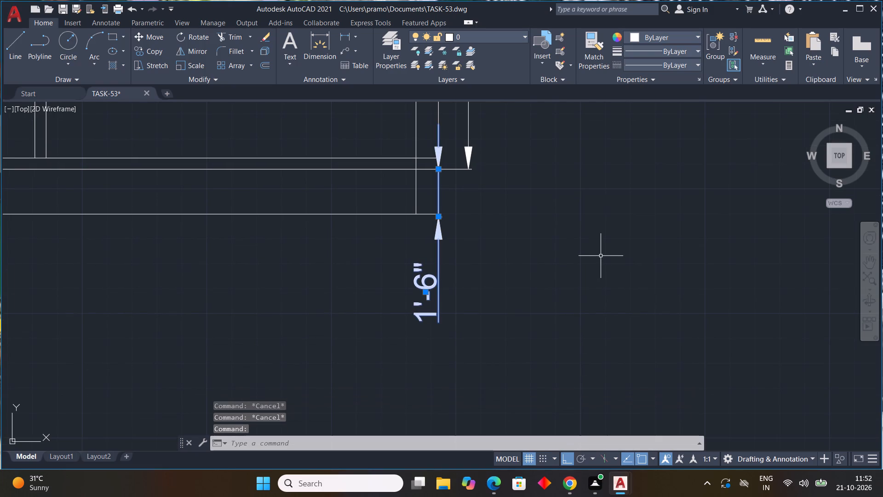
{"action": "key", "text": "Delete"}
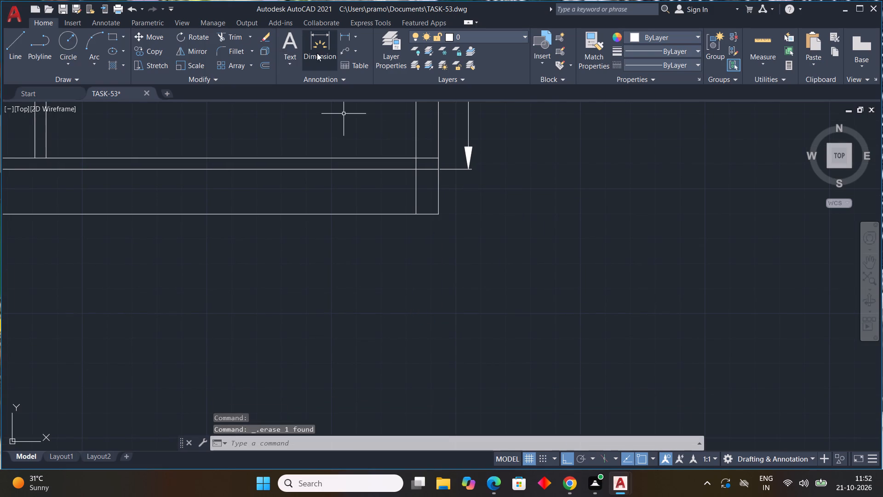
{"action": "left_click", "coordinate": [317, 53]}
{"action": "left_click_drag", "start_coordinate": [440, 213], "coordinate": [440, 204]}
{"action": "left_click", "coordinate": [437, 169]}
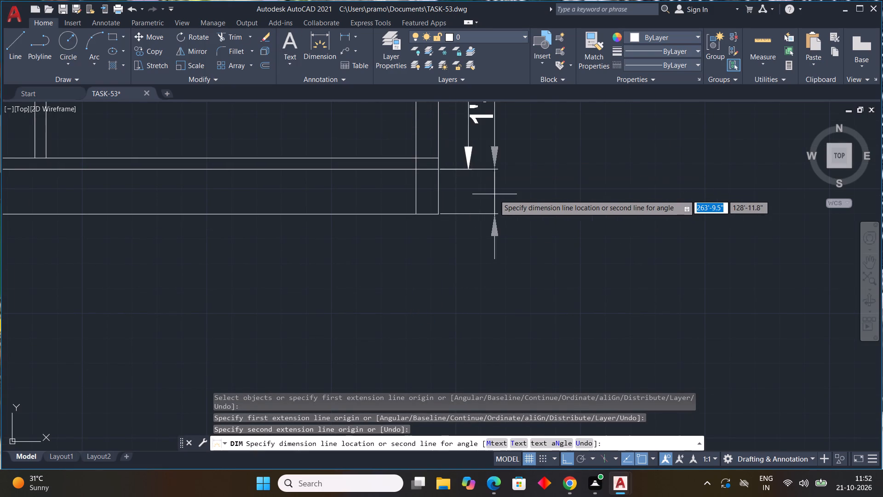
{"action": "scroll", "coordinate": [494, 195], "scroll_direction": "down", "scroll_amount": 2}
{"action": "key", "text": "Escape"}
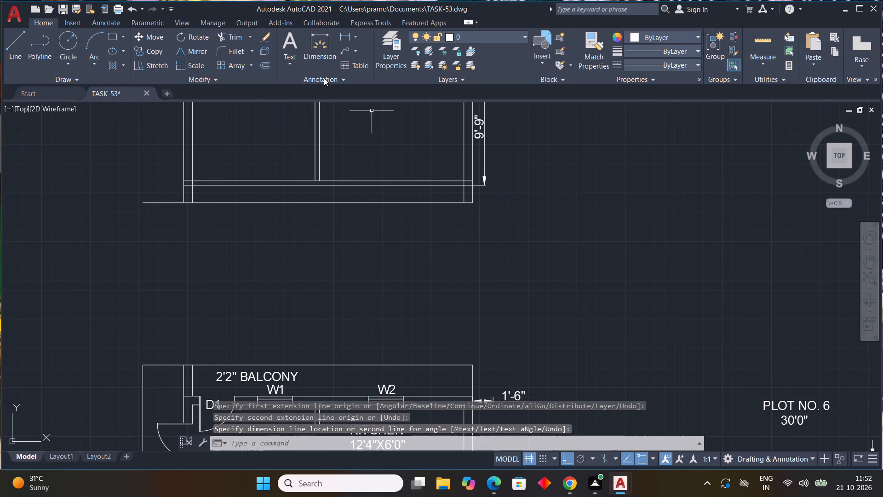
Dimension the plinth height from the bottom slab to the base line, outside the right wall in line with the storey dimensions.
{"action": "left_click", "coordinate": [311, 54]}
{"action": "scroll", "coordinate": [467, 187], "scroll_direction": "up", "scroll_amount": 3}
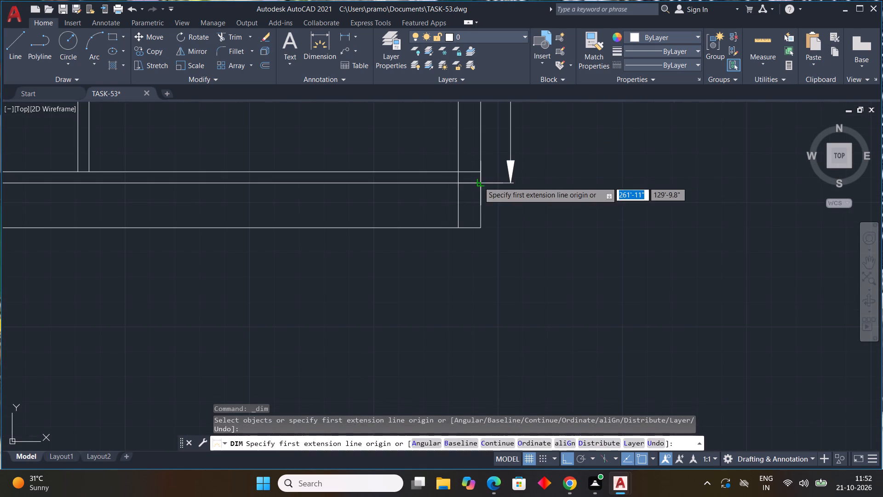
{"action": "left_click", "coordinate": [479, 182]}
{"action": "left_click", "coordinate": [482, 228]}
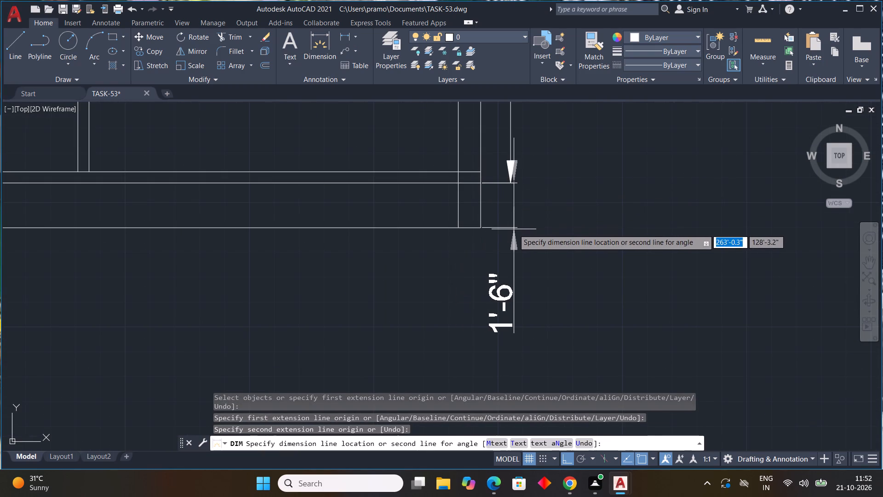
{"action": "left_click", "coordinate": [510, 229]}
{"action": "scroll", "coordinate": [552, 220], "scroll_direction": "down", "scroll_amount": 3}
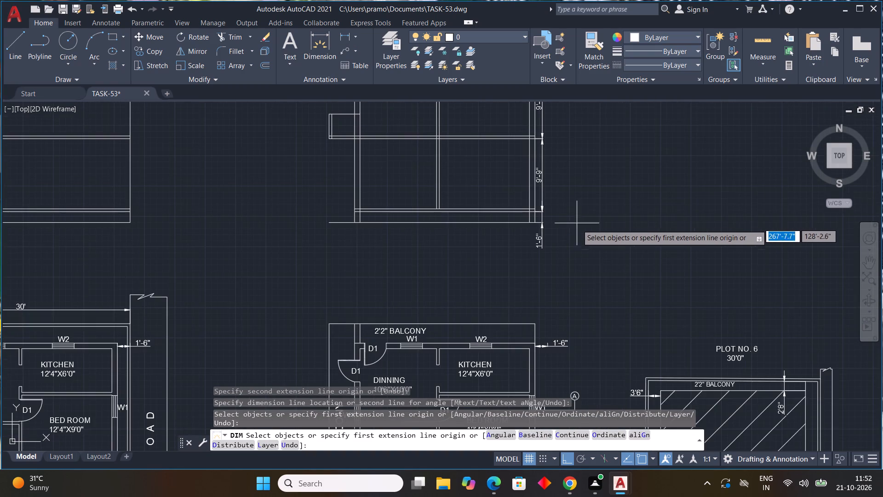
{"action": "middle_click_drag", "start_coordinate": [579, 230], "coordinate": [622, 330]}
{"action": "middle_click", "coordinate": [622, 330]}
{"action": "key", "text": "Escape"}
{"action": "key", "text": "Escape"}
Examine the vertical dimension chain beside the section and the section's overall layout.
{"action": "middle_click", "coordinate": [622, 330]}
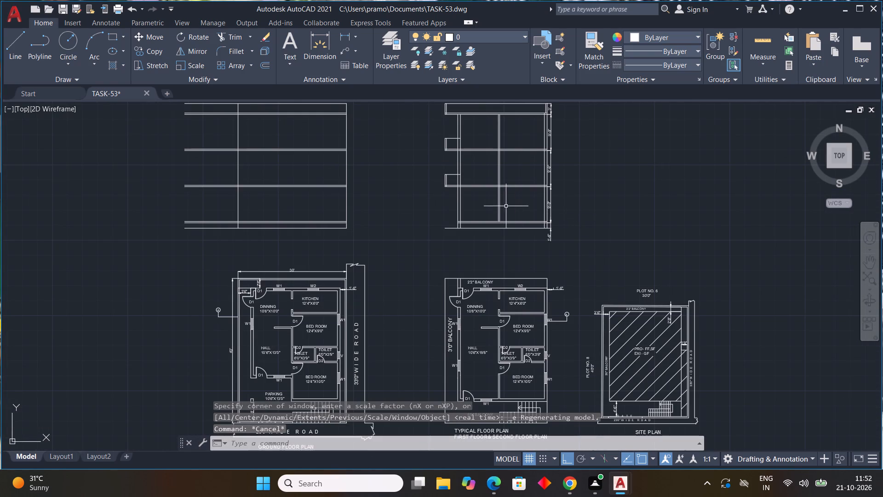
{"action": "middle_click_drag", "start_coordinate": [481, 222], "coordinate": [459, 253]}
{"action": "scroll", "coordinate": [545, 266], "scroll_direction": "up", "scroll_amount": 3}
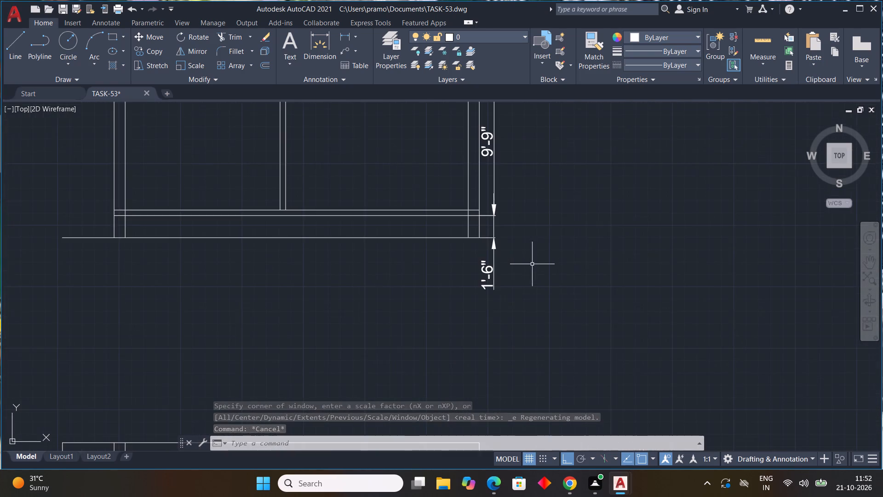
{"action": "scroll", "coordinate": [490, 254], "scroll_direction": "up", "scroll_amount": 3}
{"action": "middle_click_drag", "start_coordinate": [490, 254], "coordinate": [556, 306]}
{"action": "scroll", "coordinate": [488, 256], "scroll_direction": "down", "scroll_amount": 2}
{"action": "scroll", "coordinate": [546, 302], "scroll_direction": "down", "scroll_amount": 1}
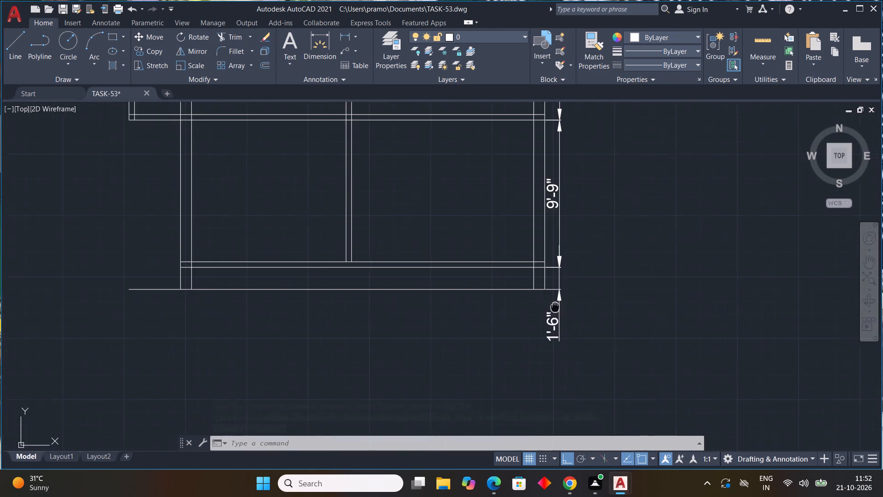
{"action": "middle_click_drag", "start_coordinate": [556, 306], "coordinate": [558, 306]}
{"action": "scroll", "coordinate": [528, 259], "scroll_direction": "down", "scroll_amount": 2}
{"action": "middle_click_drag", "start_coordinate": [528, 259], "coordinate": [576, 318]}
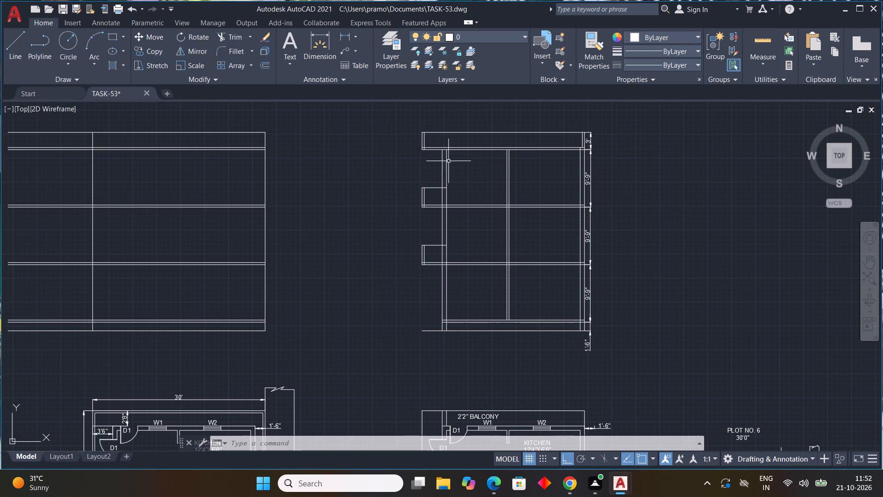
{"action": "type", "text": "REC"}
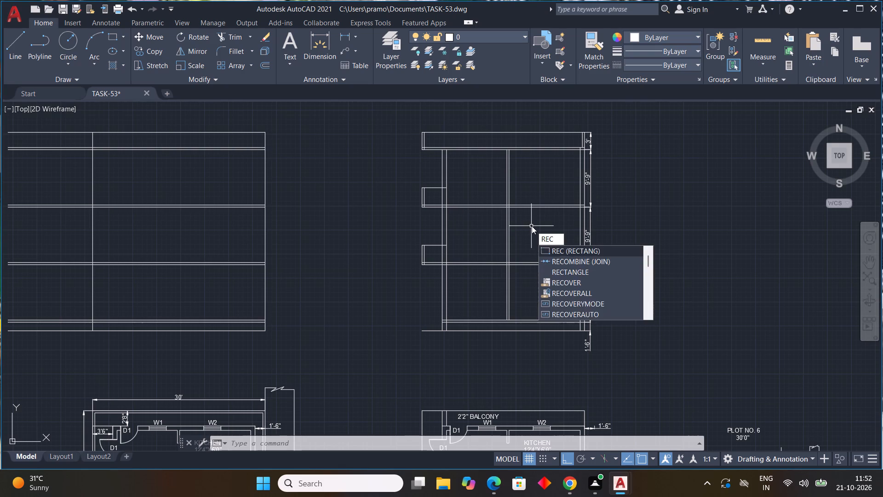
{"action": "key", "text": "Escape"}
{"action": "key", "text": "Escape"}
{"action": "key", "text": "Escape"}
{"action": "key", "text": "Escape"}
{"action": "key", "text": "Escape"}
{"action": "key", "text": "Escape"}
Draw a door outline 3' wide and 6' high with lines on the top storey's floor, just inside the section's left wall.
{"action": "type", "text": "L"}
{"action": "key", "text": "space"}
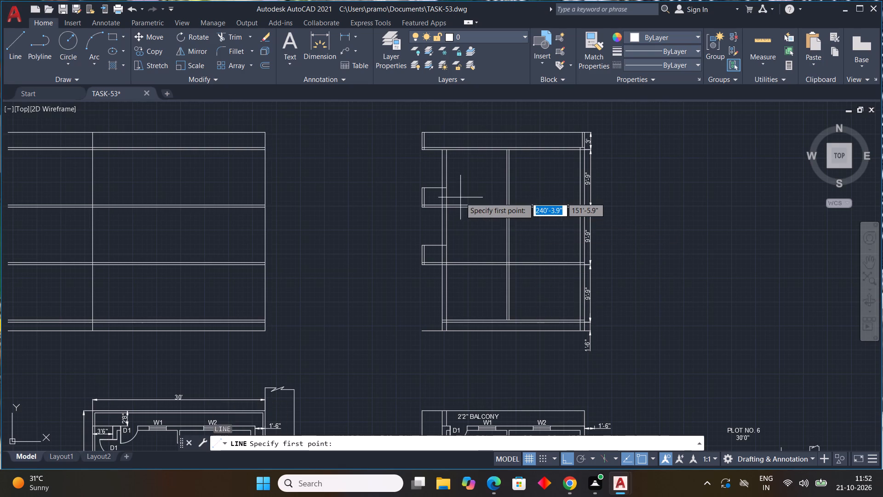
{"action": "scroll", "coordinate": [460, 197], "scroll_direction": "up", "scroll_amount": 3}
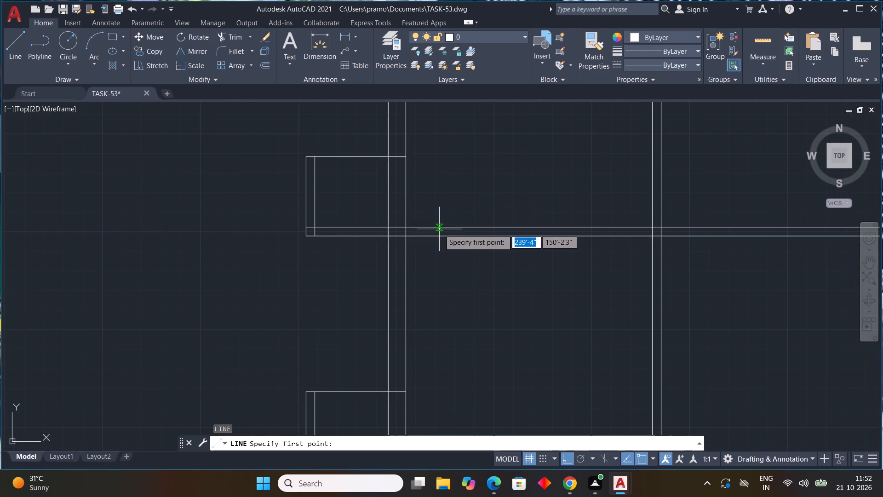
{"action": "left_click", "coordinate": [437, 226]}
{"action": "middle_click_drag", "start_coordinate": [428, 147], "coordinate": [445, 262]}
{"action": "middle_click", "coordinate": [445, 262]}
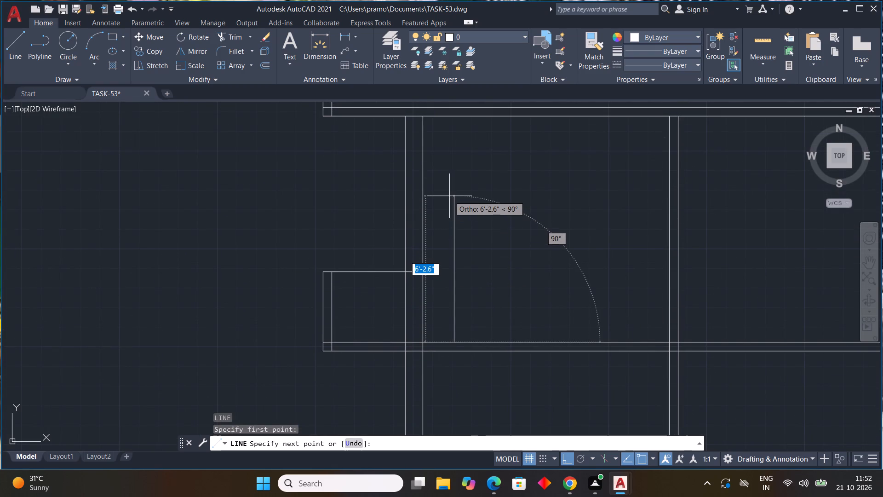
{"action": "type", "text": "6'"}
{"action": "key", "text": "Return"}
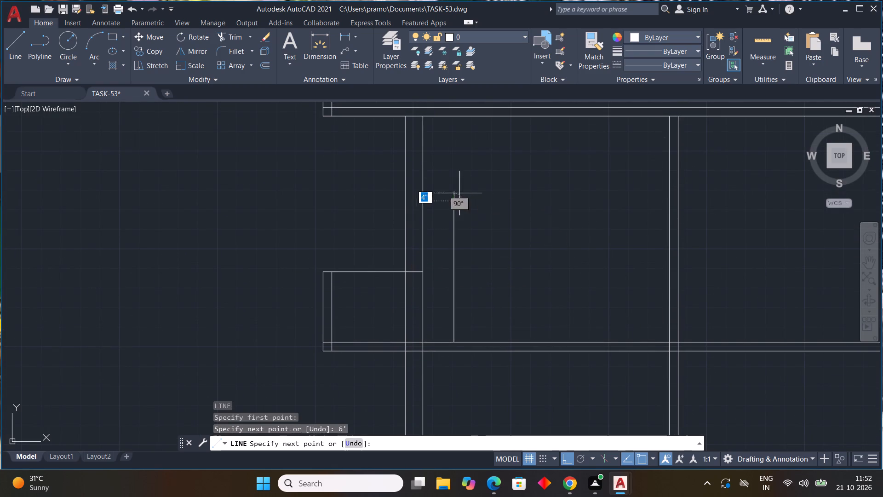
{"action": "type", "text": "3'"}
{"action": "key", "text": "Return"}
{"action": "scroll", "coordinate": [500, 314], "scroll_direction": "down", "scroll_amount": 1}
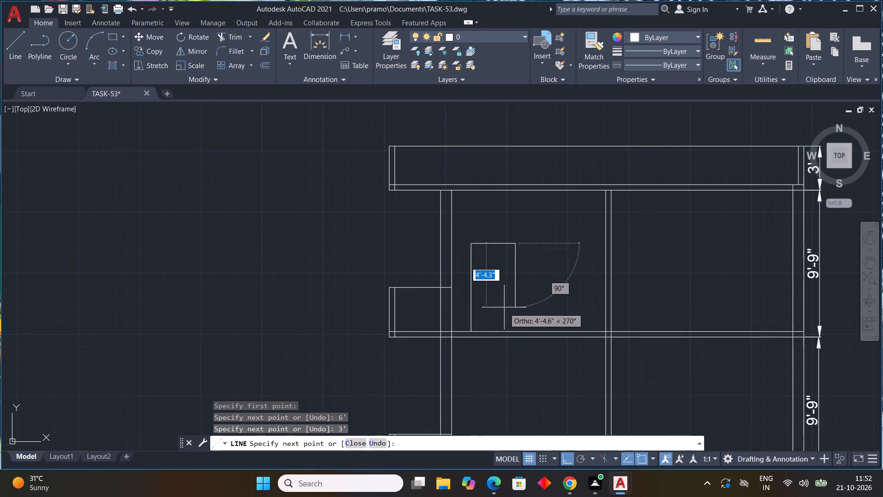
{"action": "middle_click_drag", "start_coordinate": [504, 307], "coordinate": [404, 286]}
{"action": "scroll", "coordinate": [412, 306], "scroll_direction": "up", "scroll_amount": 1}
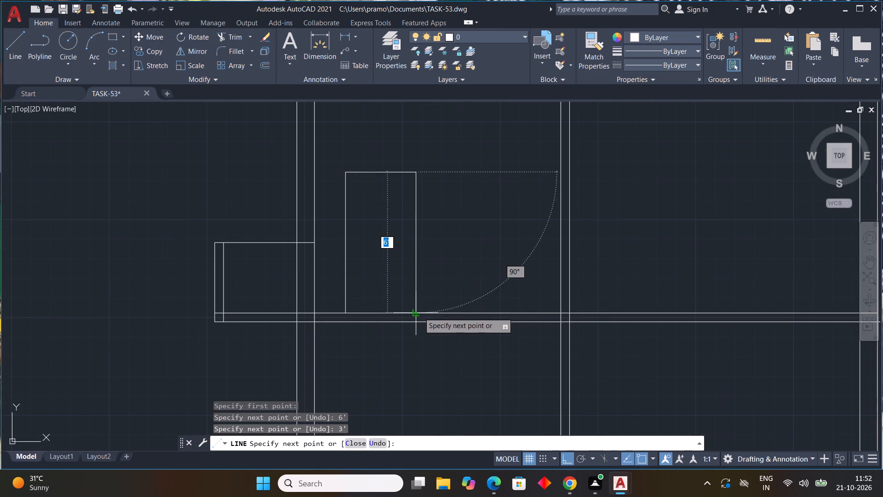
{"action": "left_click", "coordinate": [419, 312]}
{"action": "key", "text": "Escape"}
{"action": "middle_click_drag", "start_coordinate": [521, 275], "coordinate": [494, 344]}
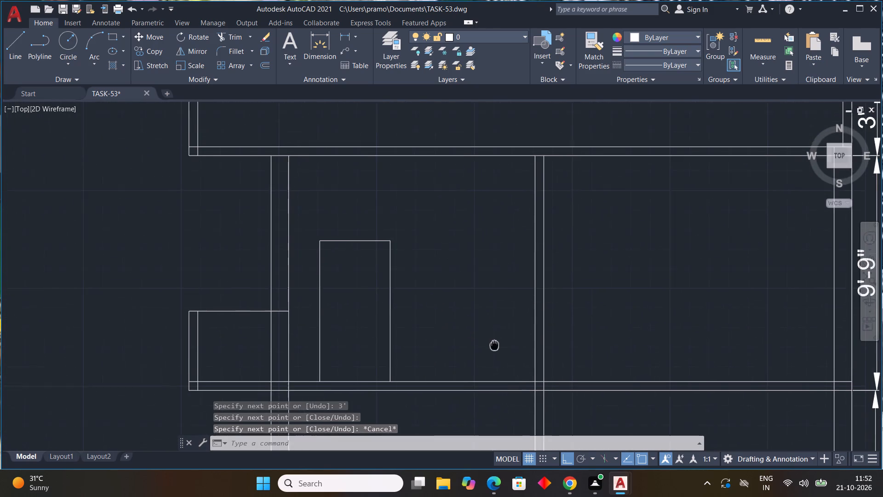
Draw a rectangular window between the door and the middle wall on the section's top storey.
{"action": "middle_click_drag", "start_coordinate": [494, 344], "coordinate": [490, 352]}
{"action": "type", "text": "REC"}
{"action": "key", "text": "space"}
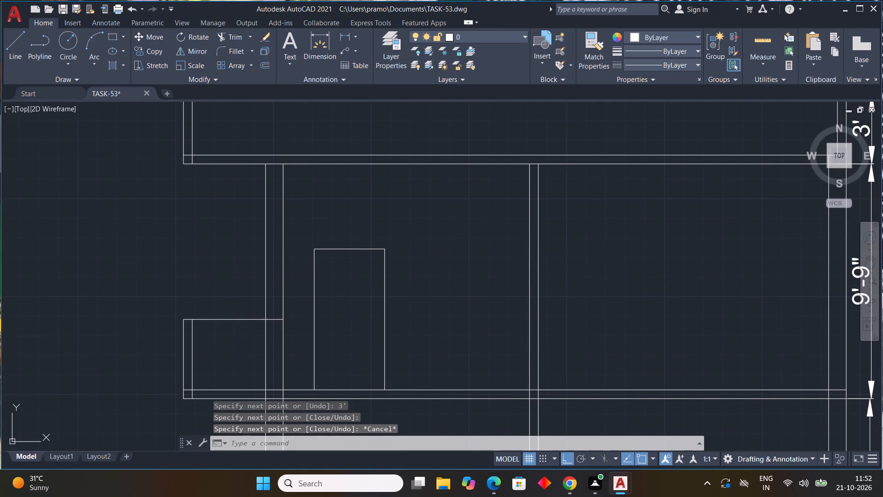
{"action": "left_click", "coordinate": [429, 217]}
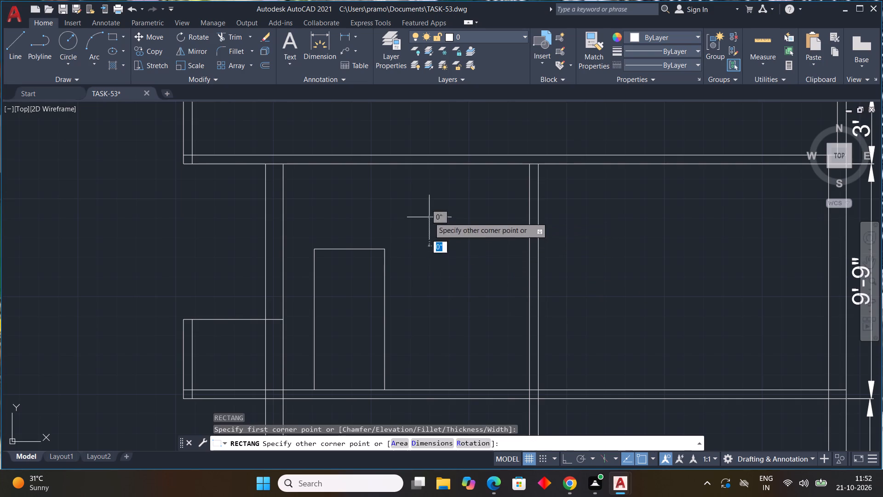
{"action": "left_click", "coordinate": [504, 282]}
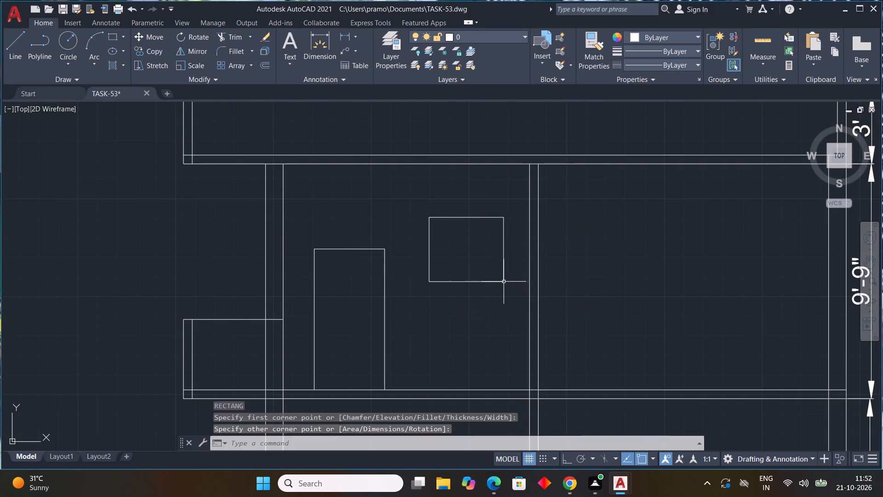
Draw a second rectangular window about 2'-7" wide and 2'-3" high between the middle and right walls of the top storey.
{"action": "key", "text": "space"}
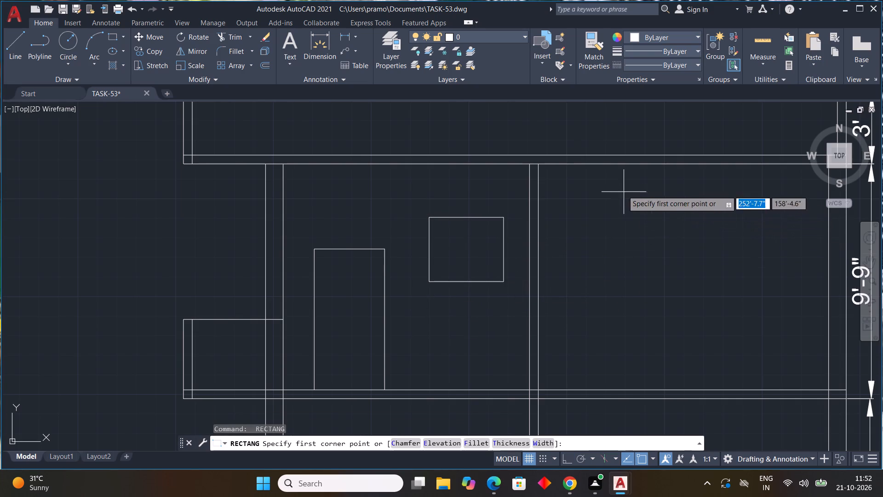
{"action": "middle_click_drag", "start_coordinate": [646, 221], "coordinate": [568, 205]}
{"action": "middle_click", "coordinate": [568, 205]}
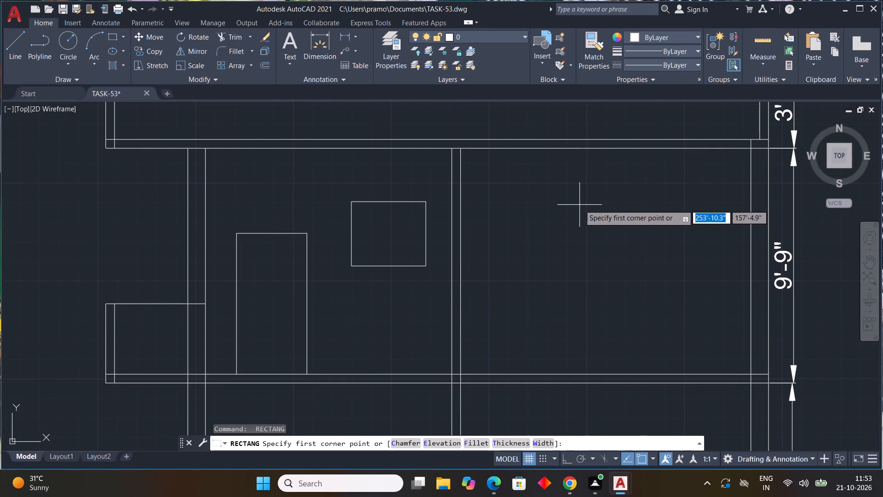
{"action": "left_click", "coordinate": [577, 202]}
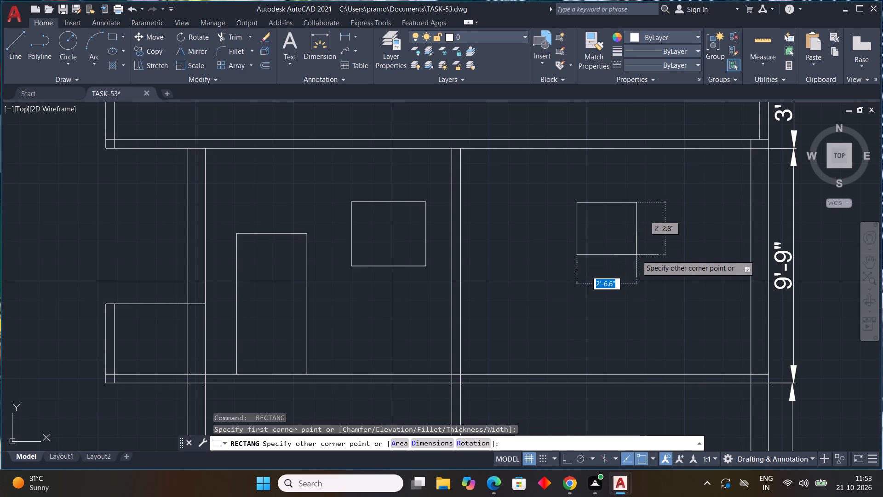
{"action": "left_click", "coordinate": [638, 255]}
{"action": "scroll", "coordinate": [543, 174], "scroll_direction": "down", "scroll_amount": 2}
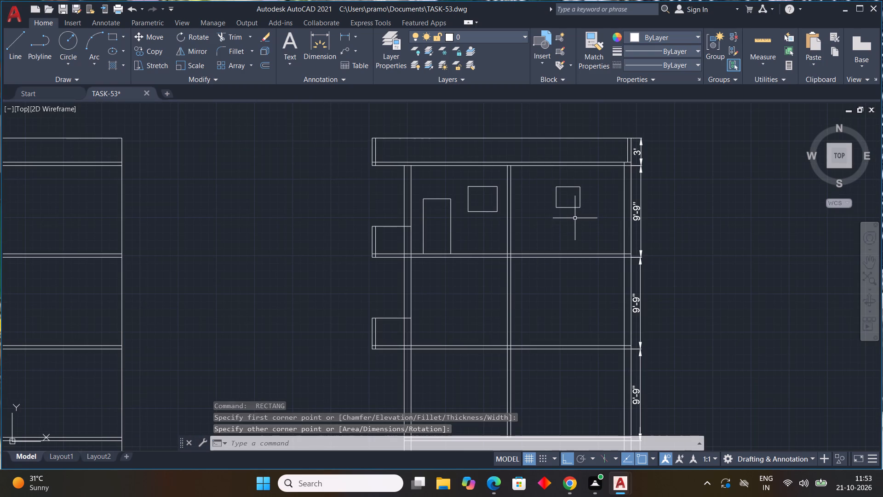
Copy the top storey's door and both windows 10' straight down onto the middle storey, using the door's bottom-left corner as base point.
{"action": "scroll", "coordinate": [594, 225], "scroll_direction": "down", "scroll_amount": 1}
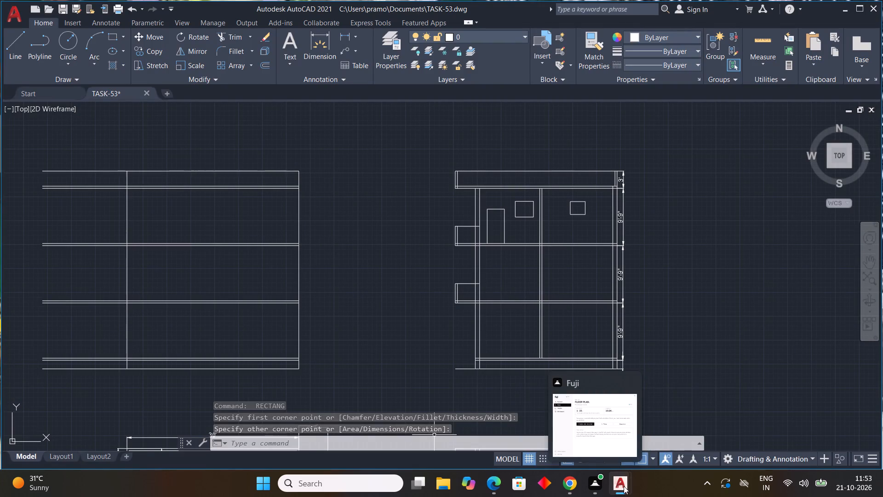
{"action": "left_click", "coordinate": [671, 435]}
{"action": "scroll", "coordinate": [531, 223], "scroll_direction": "up", "scroll_amount": 2}
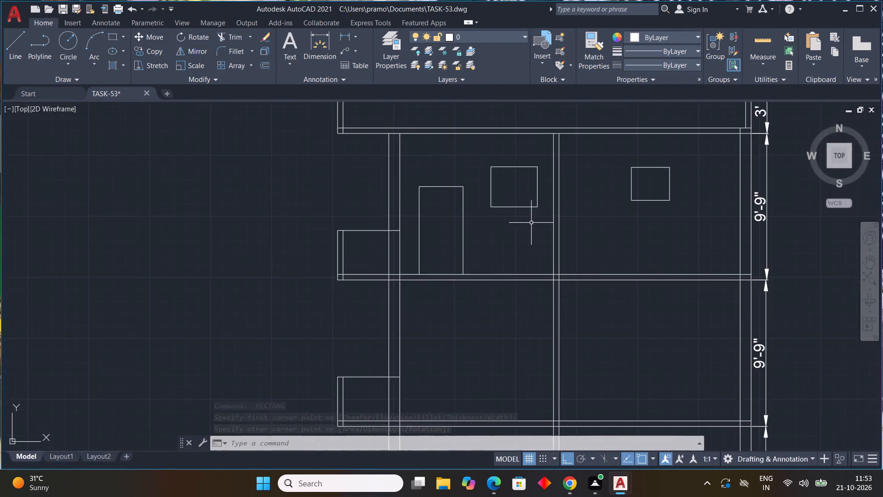
{"action": "middle_click_drag", "start_coordinate": [532, 224], "coordinate": [551, 277]}
{"action": "left_click", "coordinate": [559, 214]}
{"action": "left_click_drag", "start_coordinate": [508, 254], "coordinate": [497, 270]}
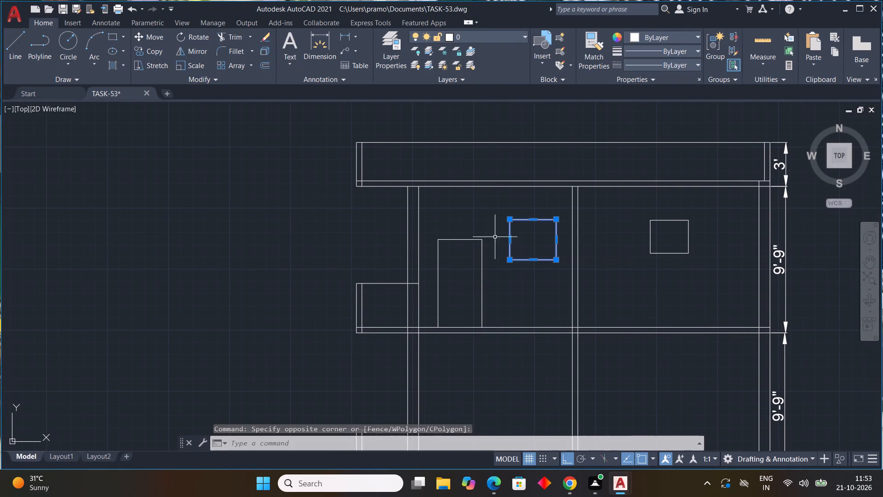
{"action": "left_click", "coordinate": [495, 236]}
{"action": "left_click", "coordinate": [429, 304]}
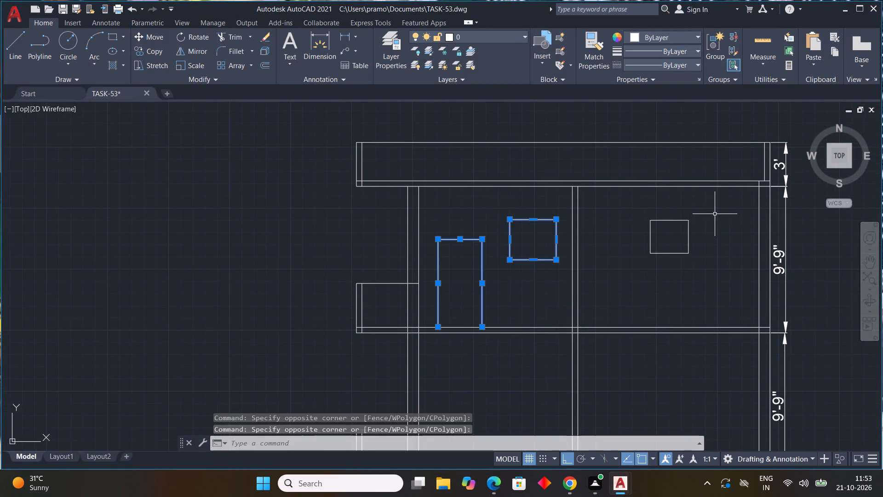
{"action": "left_click", "coordinate": [713, 214]}
{"action": "left_click", "coordinate": [601, 257]}
{"action": "type", "text": "CO"}
{"action": "key", "text": "space"}
{"action": "left_click_drag", "start_coordinate": [437, 328], "coordinate": [435, 338]}
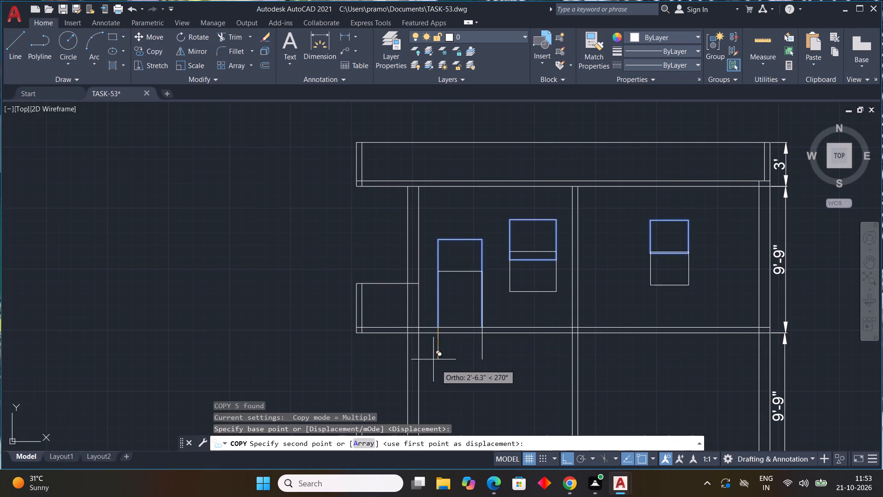
{"action": "scroll", "coordinate": [453, 370], "scroll_direction": "down", "scroll_amount": 2}
{"action": "middle_click_drag", "start_coordinate": [458, 370], "coordinate": [472, 283]}
{"action": "middle_click", "coordinate": [472, 279]}
{"action": "scroll", "coordinate": [464, 331], "scroll_direction": "up", "scroll_amount": 3}
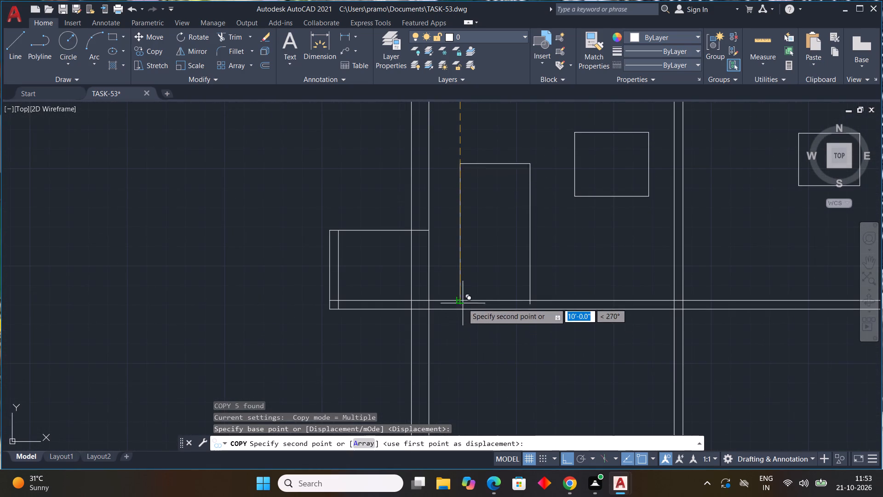
{"action": "left_click", "coordinate": [459, 299]}
Place another copy of the door and both windows on the bottom storey's floor line, directly below the originals.
{"action": "scroll", "coordinate": [593, 352], "scroll_direction": "down", "scroll_amount": 2}
{"action": "middle_click_drag", "start_coordinate": [581, 369], "coordinate": [580, 373]}
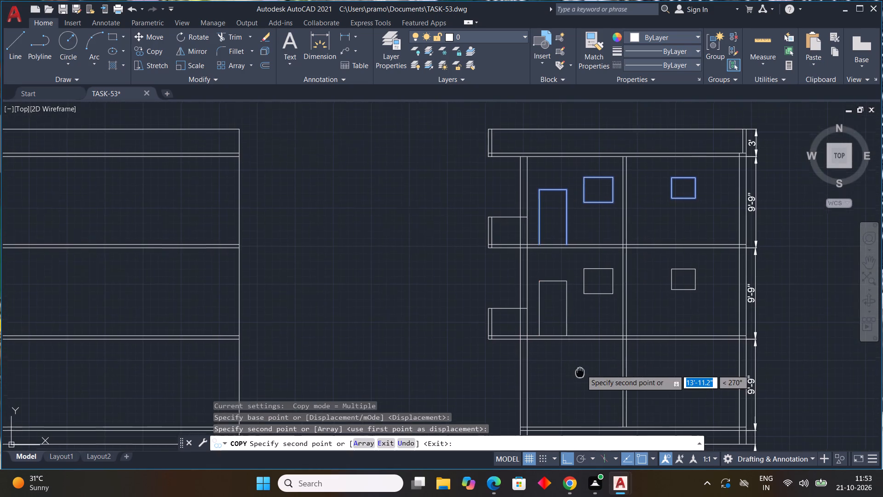
{"action": "middle_click_drag", "start_coordinate": [580, 373], "coordinate": [566, 235]}
{"action": "middle_click", "coordinate": [566, 235]}
{"action": "scroll", "coordinate": [534, 290], "scroll_direction": "up", "scroll_amount": 2}
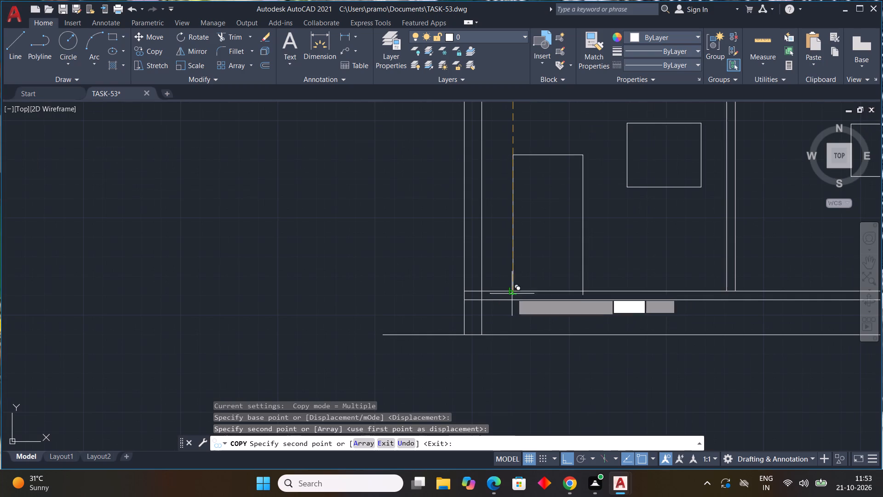
{"action": "left_click", "coordinate": [515, 292]}
{"action": "scroll", "coordinate": [717, 298], "scroll_direction": "down", "scroll_amount": 2}
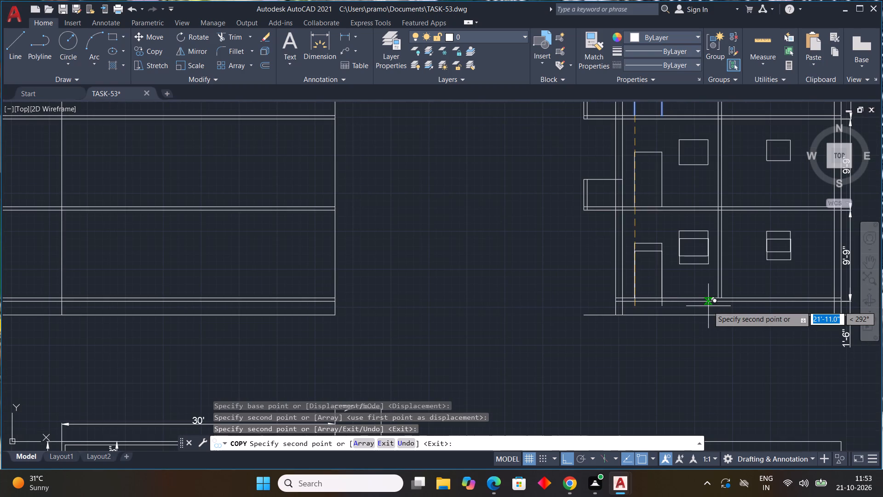
{"action": "key", "text": "Escape"}
Examine the door and window openings on all three storeys and the section's overall layout.
{"action": "scroll", "coordinate": [664, 212], "scroll_direction": "up", "scroll_amount": 4}
{"action": "middle_click_drag", "start_coordinate": [663, 211], "coordinate": [632, 294]}
{"action": "scroll", "coordinate": [645, 266], "scroll_direction": "down", "scroll_amount": 2}
{"action": "middle_click", "coordinate": [629, 296]}
{"action": "scroll", "coordinate": [637, 316], "scroll_direction": "down", "scroll_amount": 2}
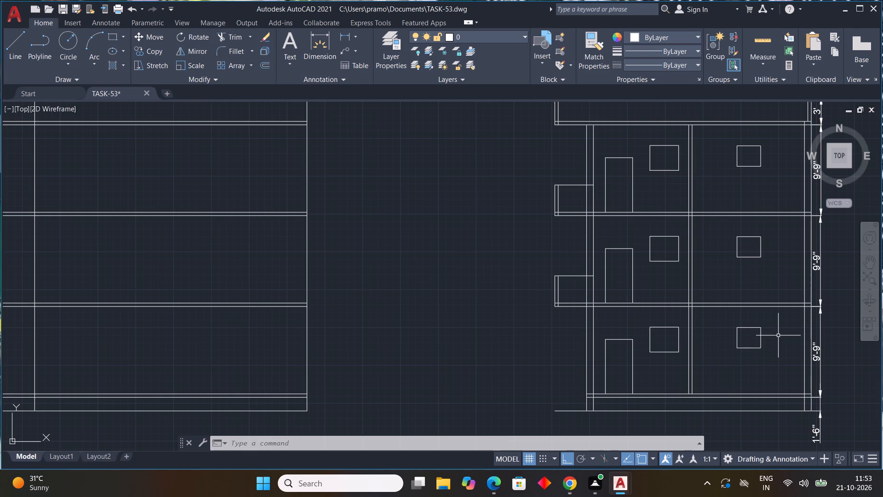
{"action": "scroll", "coordinate": [709, 303], "scroll_direction": "down", "scroll_amount": 3}
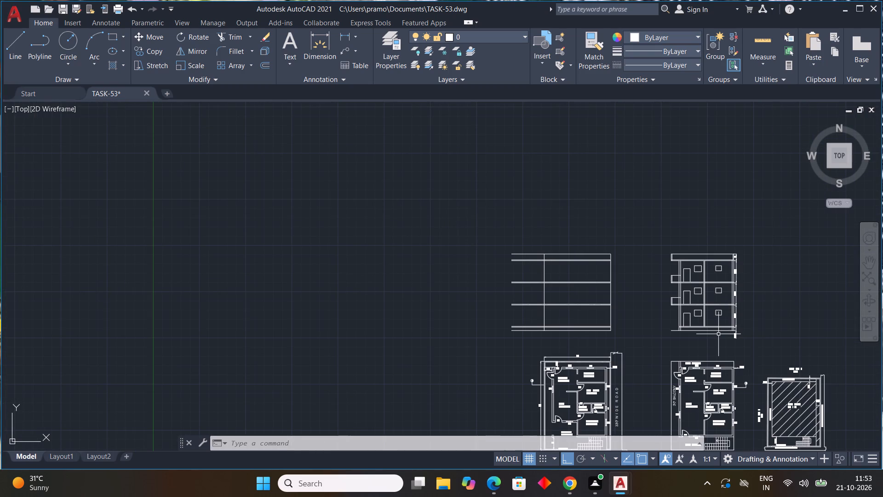
{"action": "scroll", "coordinate": [702, 331], "scroll_direction": "up", "scroll_amount": 3}
{"action": "middle_click_drag", "start_coordinate": [702, 343], "coordinate": [622, 366]}
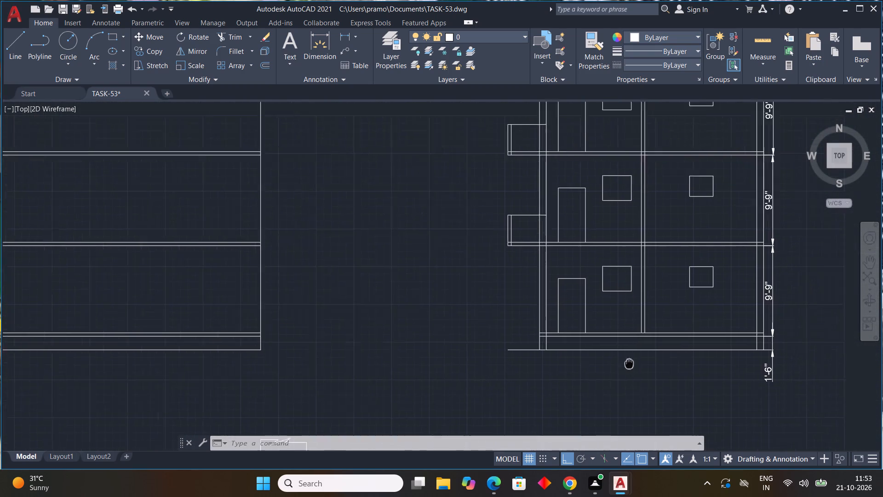
{"action": "middle_click_drag", "start_coordinate": [622, 366], "coordinate": [425, 388]}
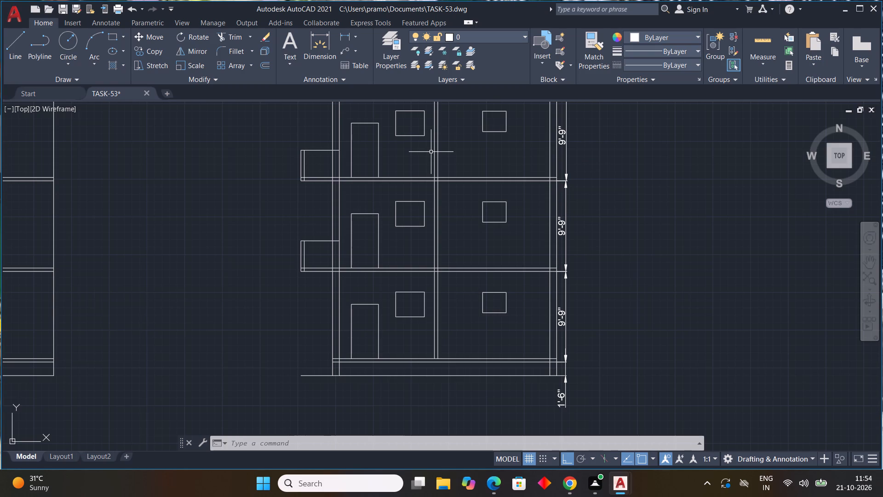
Add the multiline text "PARAPET WALL" inside the parapet band at the top of the section.
{"action": "scroll", "coordinate": [485, 242], "scroll_direction": "down", "scroll_amount": 3}
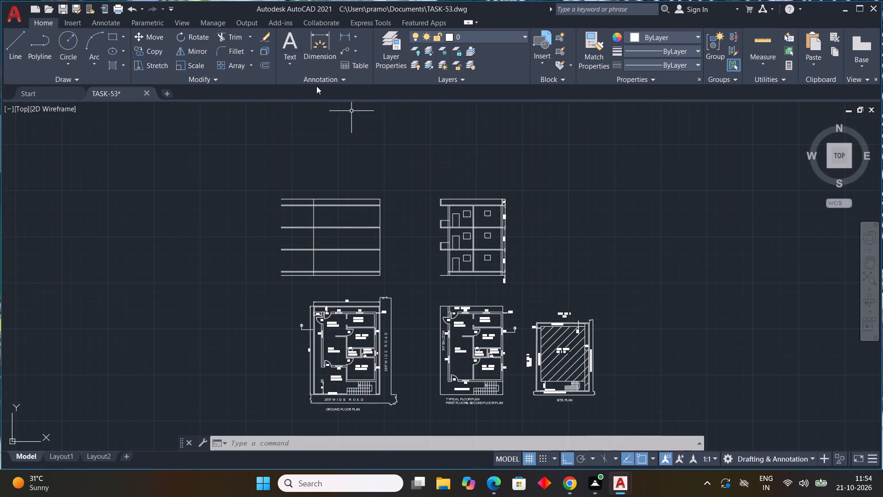
{"action": "left_click", "coordinate": [293, 45]}
{"action": "scroll", "coordinate": [476, 201], "scroll_direction": "up", "scroll_amount": 5}
{"action": "middle_click_drag", "start_coordinate": [471, 199], "coordinate": [536, 182]}
{"action": "scroll", "coordinate": [524, 171], "scroll_direction": "down", "scroll_amount": 2}
{"action": "scroll", "coordinate": [576, 199], "scroll_direction": "down", "scroll_amount": 1}
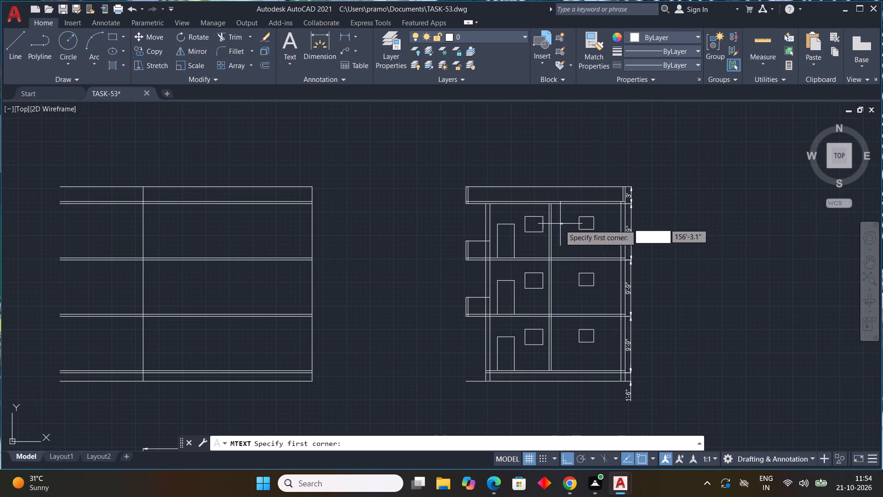
{"action": "scroll", "coordinate": [545, 212], "scroll_direction": "up", "scroll_amount": 4}
{"action": "middle_click_drag", "start_coordinate": [454, 168], "coordinate": [454, 170]}
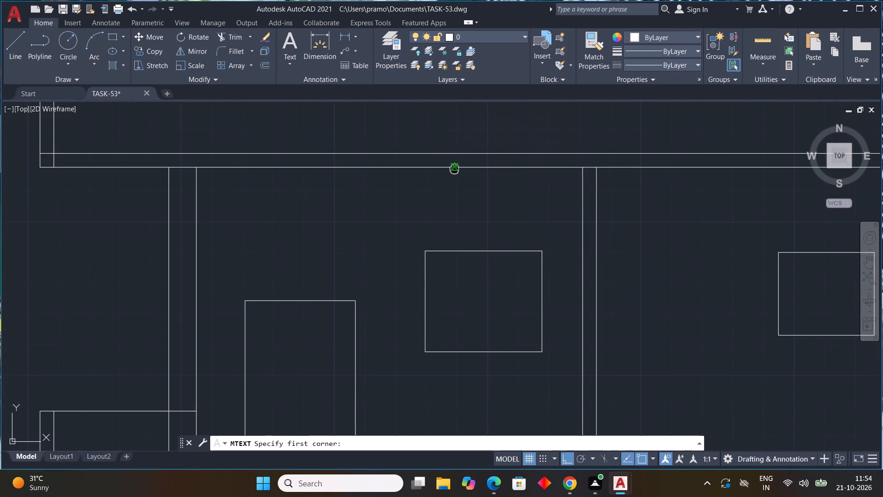
{"action": "middle_click_drag", "start_coordinate": [454, 170], "coordinate": [441, 224]}
{"action": "scroll", "coordinate": [453, 180], "scroll_direction": "down", "scroll_amount": 1}
{"action": "left_click", "coordinate": [409, 164]}
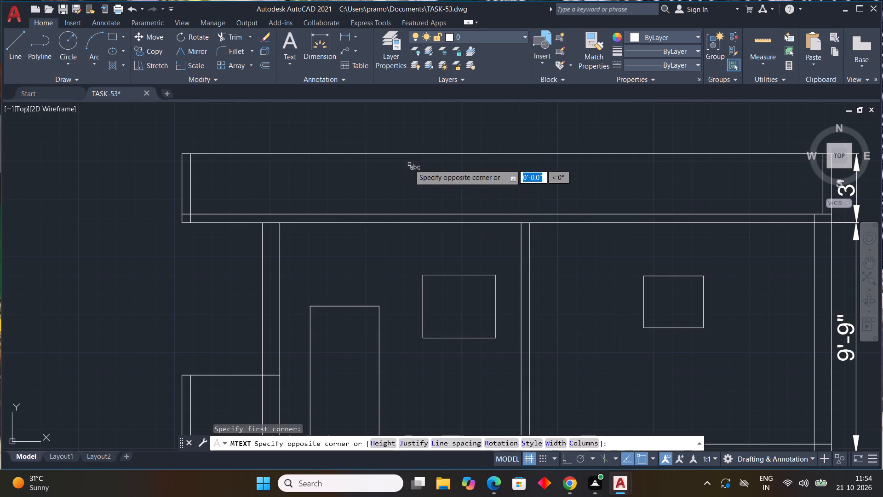
{"action": "left_click", "coordinate": [666, 203]}
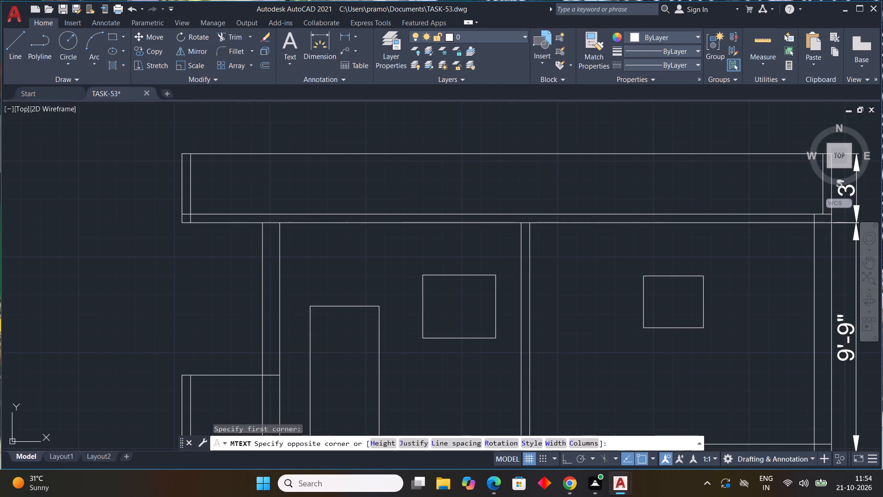
{"action": "type", "text": "PARA"}
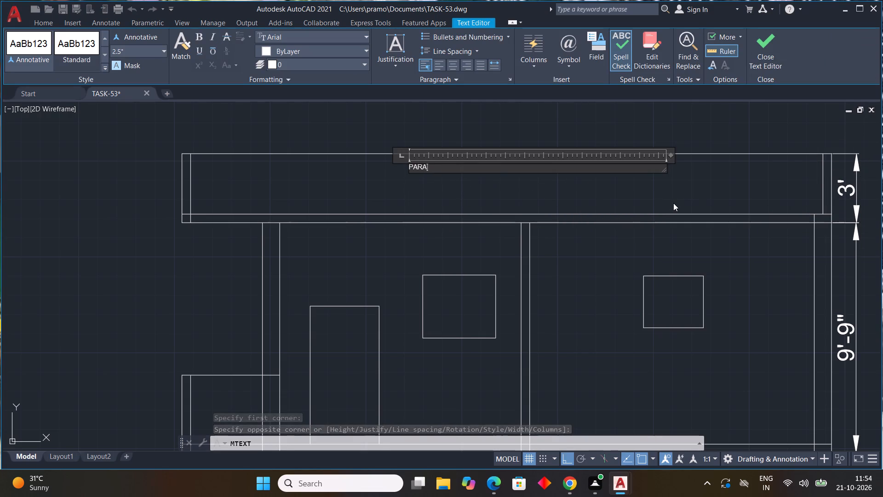
{"action": "type", "text": "PET"}
{"action": "key", "text": "space"}
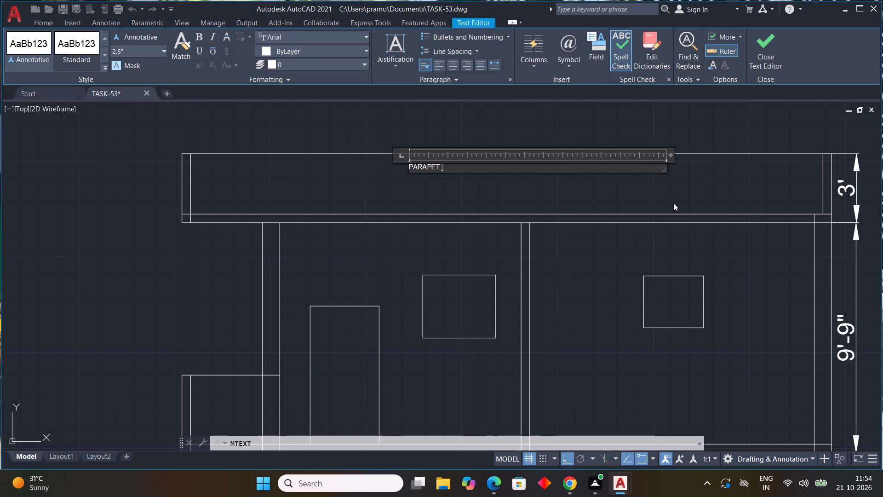
{"action": "type", "text": "WALL"}
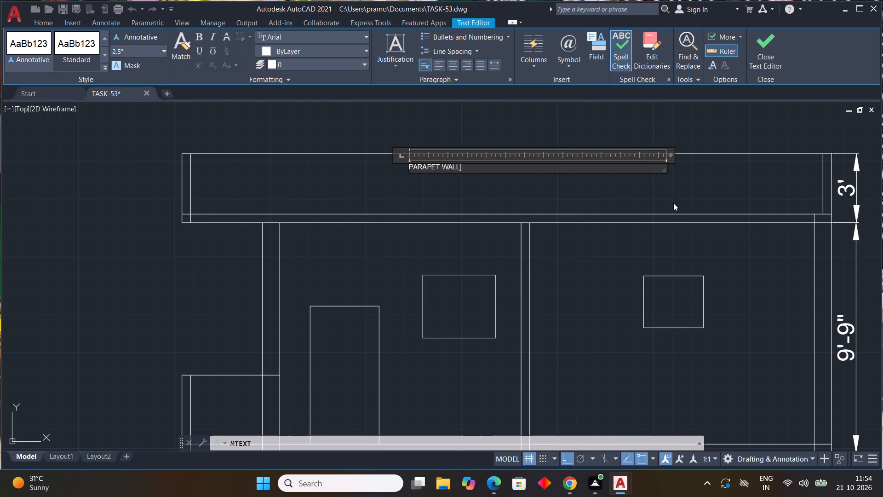
{"action": "left_click", "coordinate": [452, 197]}
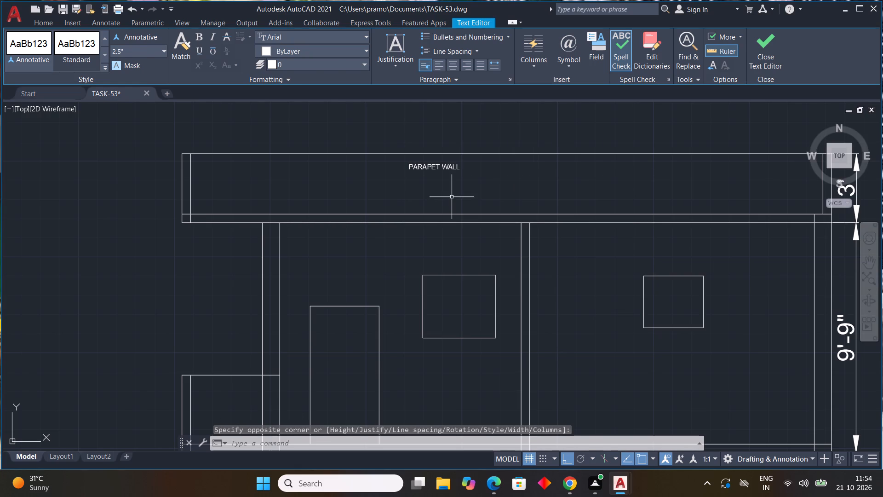
Set the text height of the PARAPET WALL label to 9".
{"action": "left_click", "coordinate": [423, 163]}
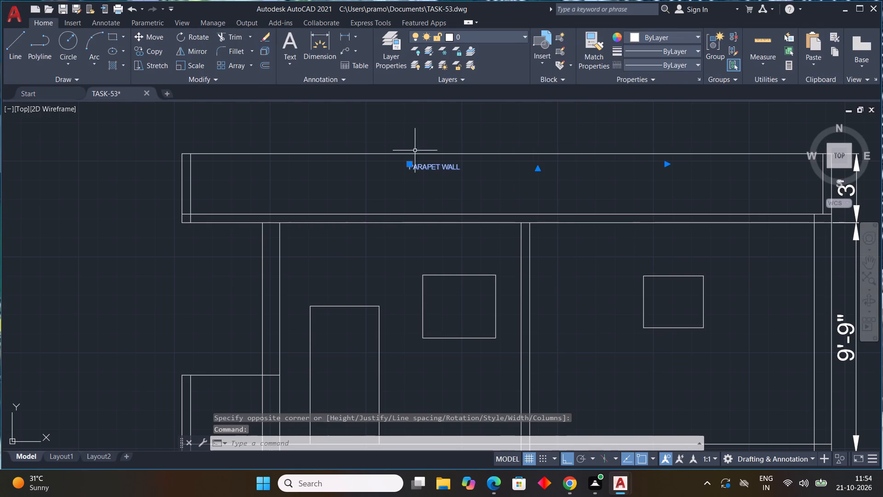
{"action": "right_click", "coordinate": [404, 147]}
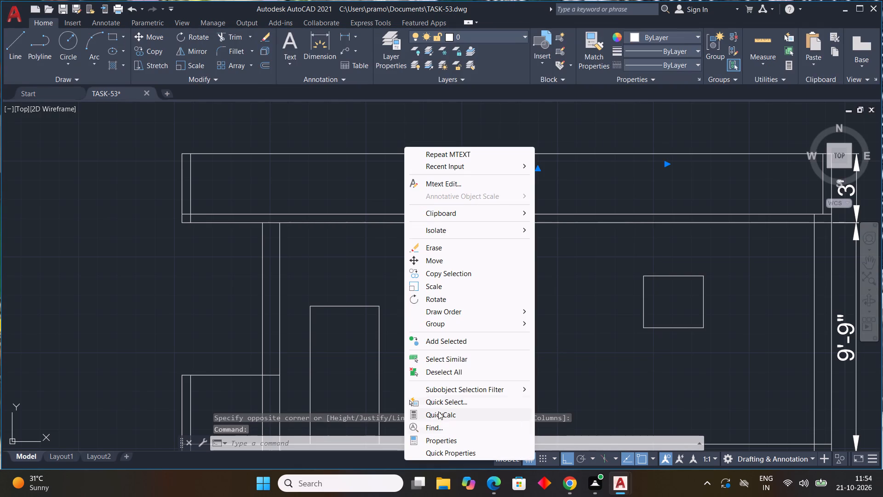
{"action": "left_click", "coordinate": [444, 439]}
{"action": "scroll", "coordinate": [93, 159], "scroll_direction": "down", "scroll_amount": 3}
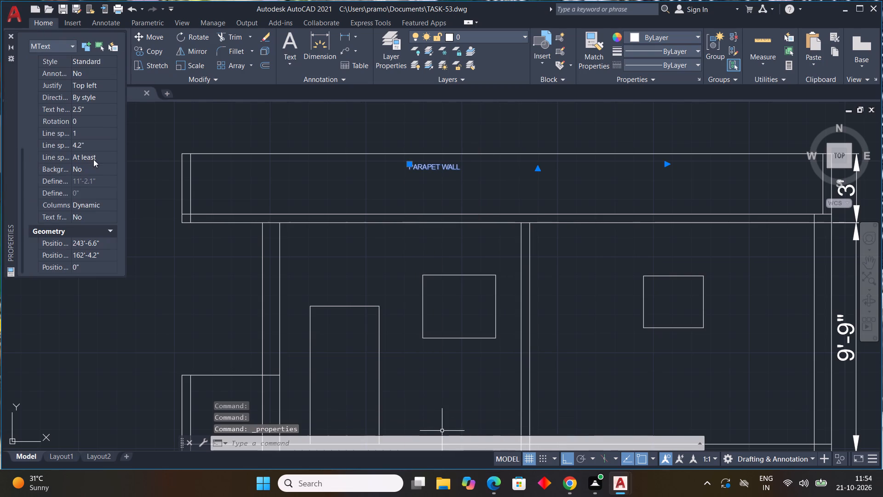
{"action": "left_click", "coordinate": [86, 110]}
{"action": "left_click_drag", "start_coordinate": [92, 107], "coordinate": [34, 110]}
{"action": "type", "text": "9\""}
{"action": "key", "text": "Return"}
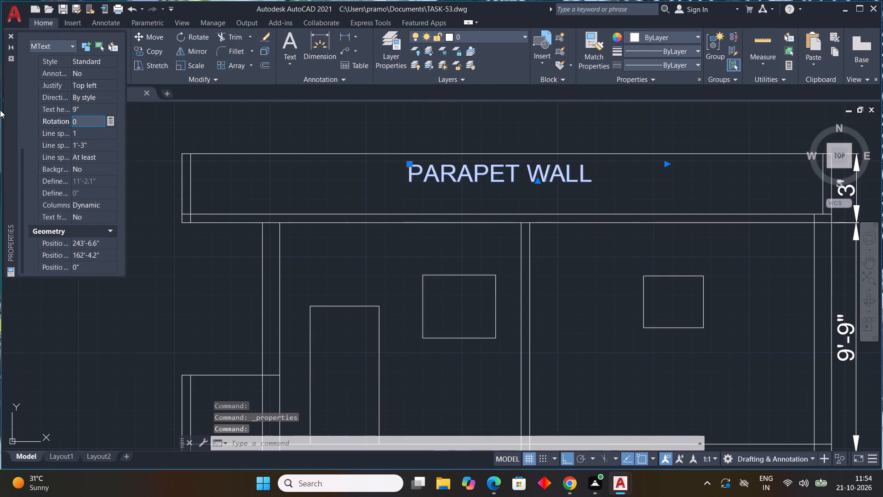
{"action": "key", "text": "Escape"}
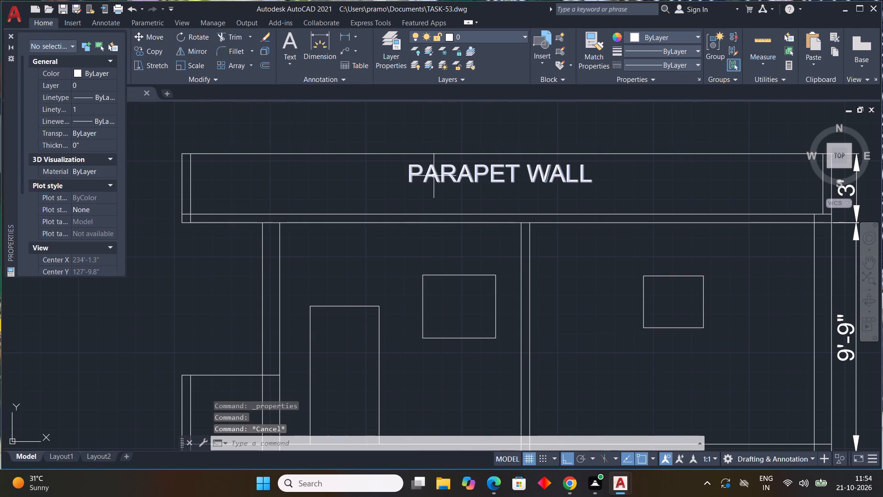
Copy the PARAPET WALL label into both rooms of the top storey, just beneath the roof slab, with Ortho off.
{"action": "left_click", "coordinate": [434, 176]}
{"action": "key", "text": "c"}
{"action": "key", "text": "o"}
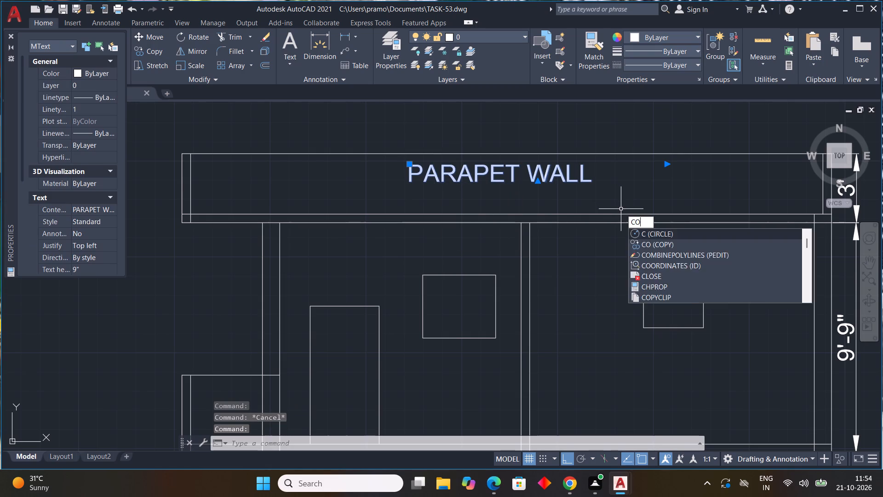
{"action": "key", "text": "space"}
{"action": "left_click", "coordinate": [411, 180]}
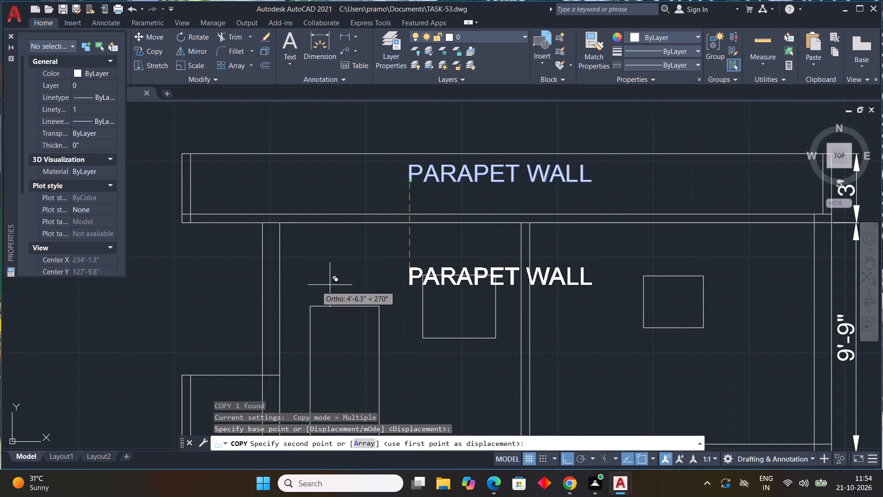
{"action": "key", "text": "F8"}
{"action": "middle_click_drag", "start_coordinate": [278, 267], "coordinate": [341, 288]}
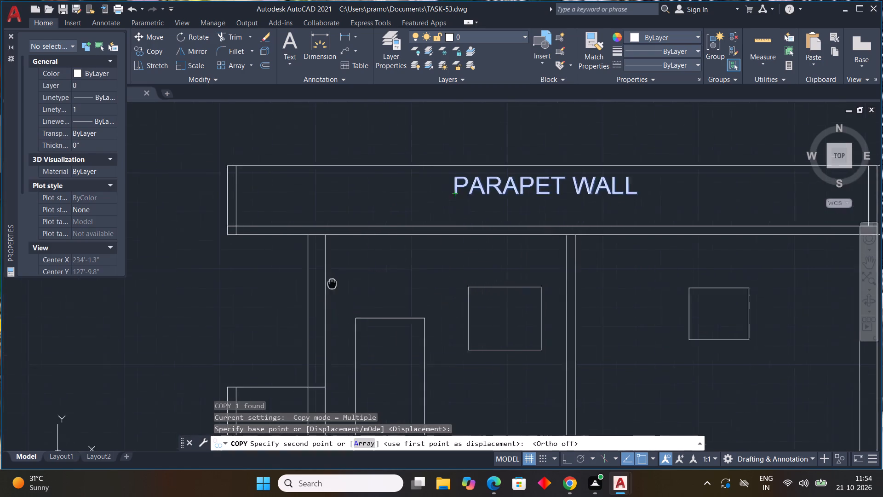
{"action": "middle_click_drag", "start_coordinate": [341, 288], "coordinate": [377, 295]}
{"action": "scroll", "coordinate": [377, 299], "scroll_direction": "down", "scroll_amount": 1}
{"action": "scroll", "coordinate": [378, 292], "scroll_direction": "up", "scroll_amount": 1}
{"action": "left_click", "coordinate": [391, 283]}
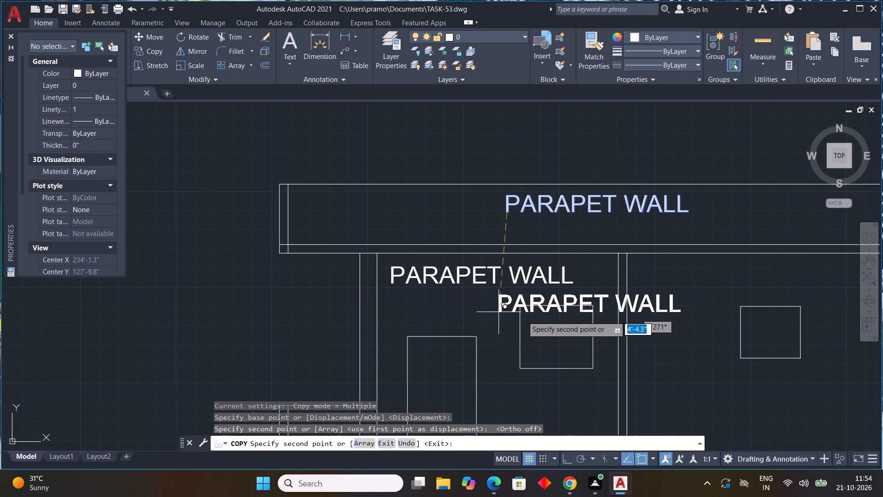
{"action": "middle_click_drag", "start_coordinate": [550, 323], "coordinate": [384, 329]}
{"action": "left_click", "coordinate": [482, 295]}
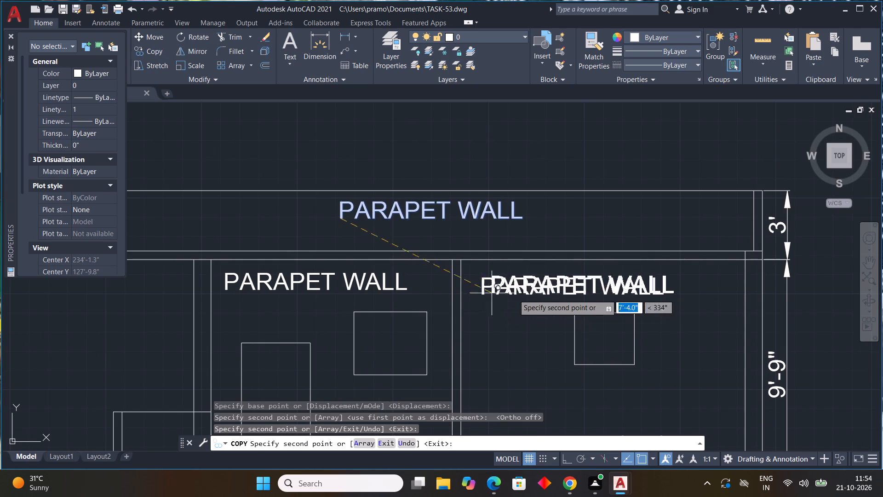
Place another copy of the PARAPET WALL label just above the bottom storey's floor line, in the room without the door.
{"action": "scroll", "coordinate": [591, 314], "scroll_direction": "down", "scroll_amount": 2}
{"action": "middle_click_drag", "start_coordinate": [594, 357], "coordinate": [559, 324]}
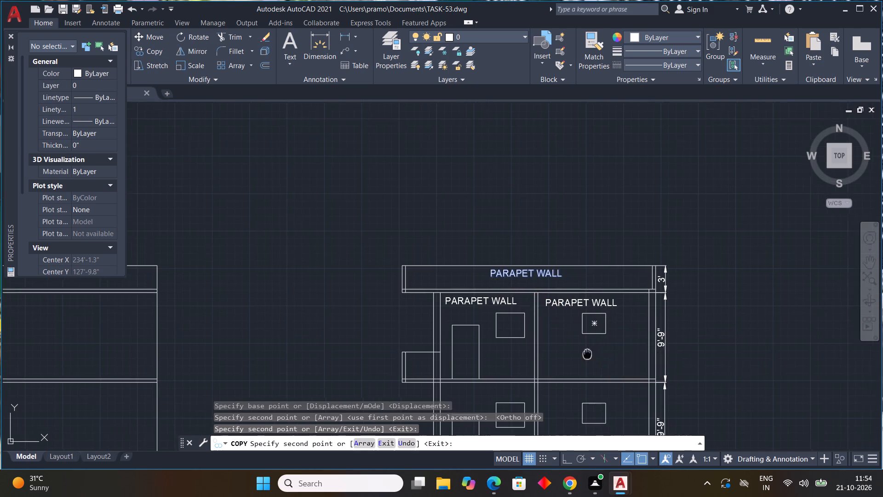
{"action": "middle_click_drag", "start_coordinate": [559, 324], "coordinate": [444, 142]}
{"action": "scroll", "coordinate": [439, 333], "scroll_direction": "down", "scroll_amount": 1}
{"action": "scroll", "coordinate": [425, 336], "scroll_direction": "up", "scroll_amount": 3}
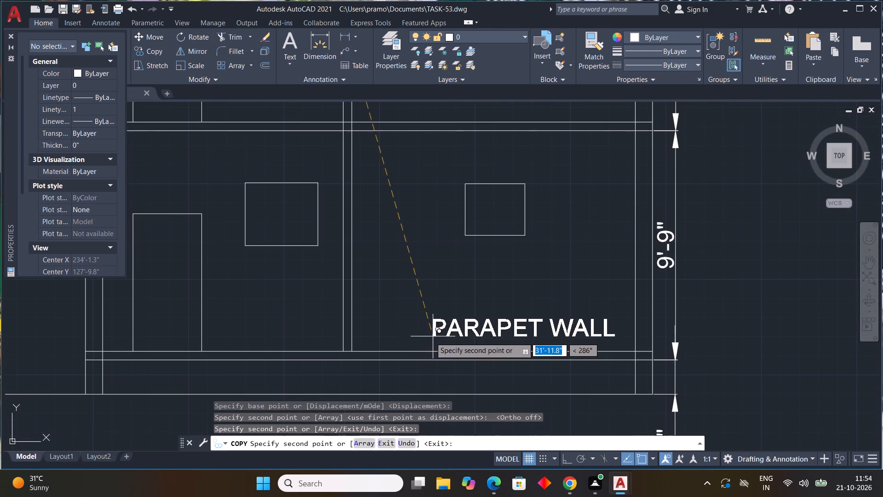
{"action": "left_click", "coordinate": [421, 338]}
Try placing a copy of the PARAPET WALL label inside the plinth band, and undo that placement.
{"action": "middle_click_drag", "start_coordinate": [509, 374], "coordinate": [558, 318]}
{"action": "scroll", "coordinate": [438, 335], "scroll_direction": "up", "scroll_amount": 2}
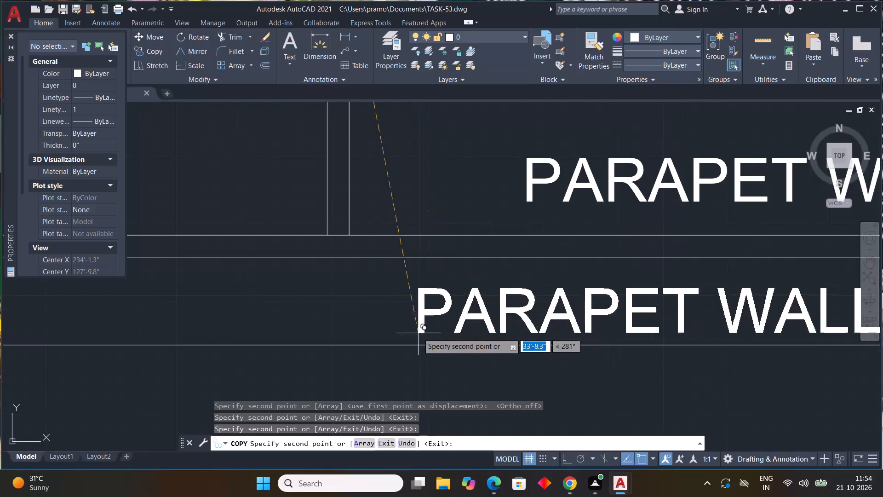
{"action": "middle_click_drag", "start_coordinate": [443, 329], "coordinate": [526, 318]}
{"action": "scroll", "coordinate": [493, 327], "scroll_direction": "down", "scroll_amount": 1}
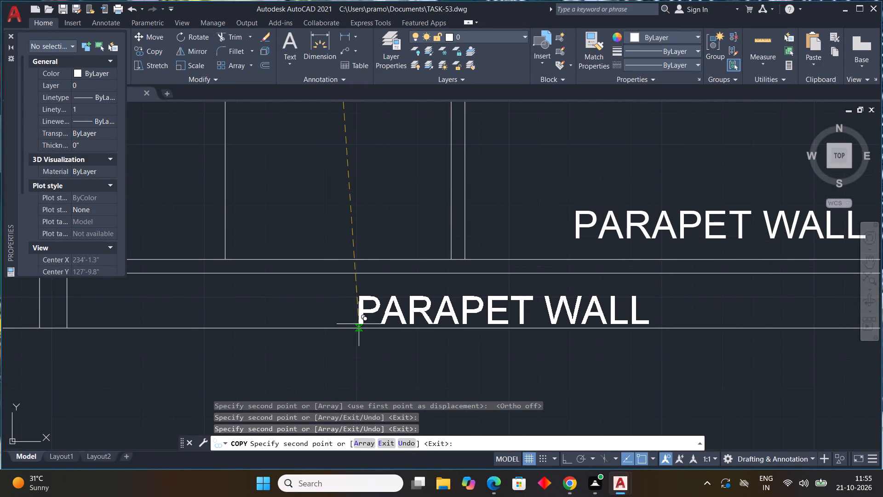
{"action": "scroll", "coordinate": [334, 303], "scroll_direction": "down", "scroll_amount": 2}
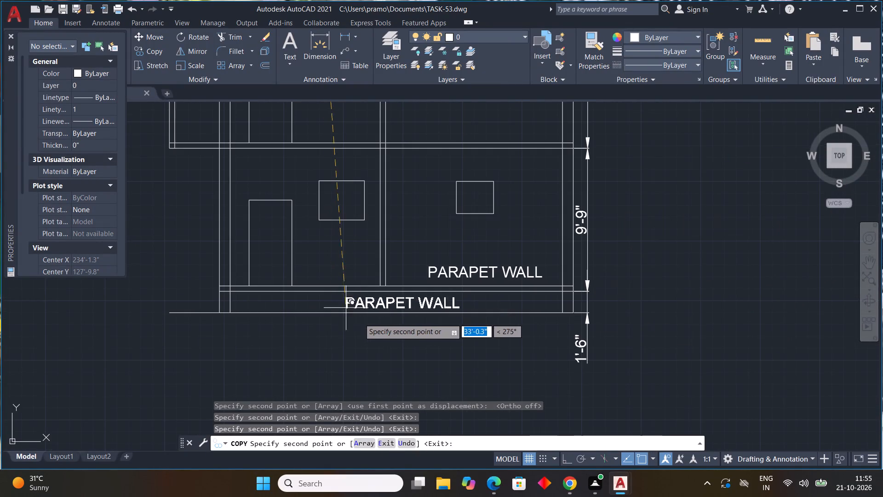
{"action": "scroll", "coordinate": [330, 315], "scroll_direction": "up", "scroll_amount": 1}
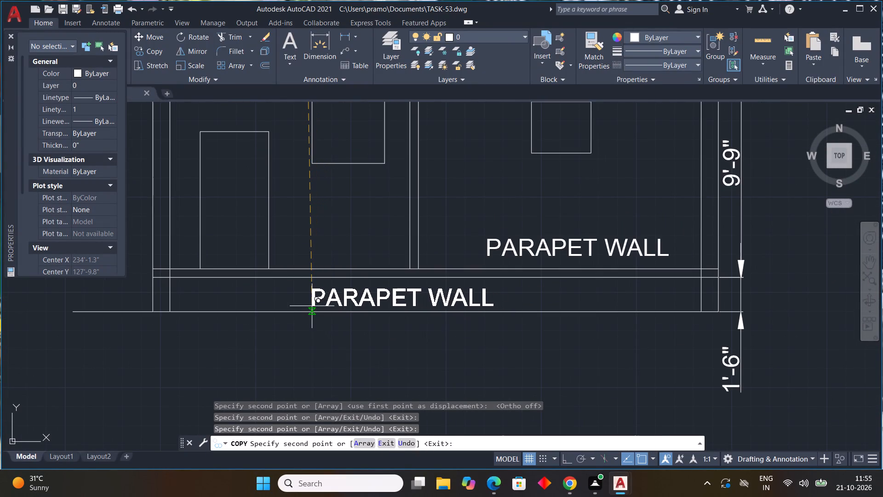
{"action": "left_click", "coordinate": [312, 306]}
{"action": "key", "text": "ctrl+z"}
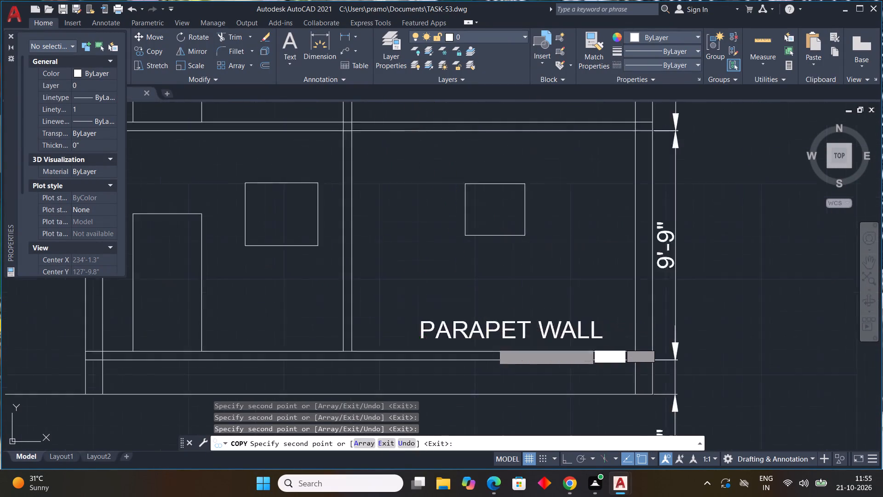
Place one copy of the PARAPET WALL label inside the plinth band and another centrally below the ground line.
{"action": "middle_click_drag", "start_coordinate": [417, 346], "coordinate": [511, 283]}
{"action": "scroll", "coordinate": [511, 283], "scroll_direction": "down", "scroll_amount": 1}
{"action": "scroll", "coordinate": [405, 305], "scroll_direction": "up", "scroll_amount": 3}
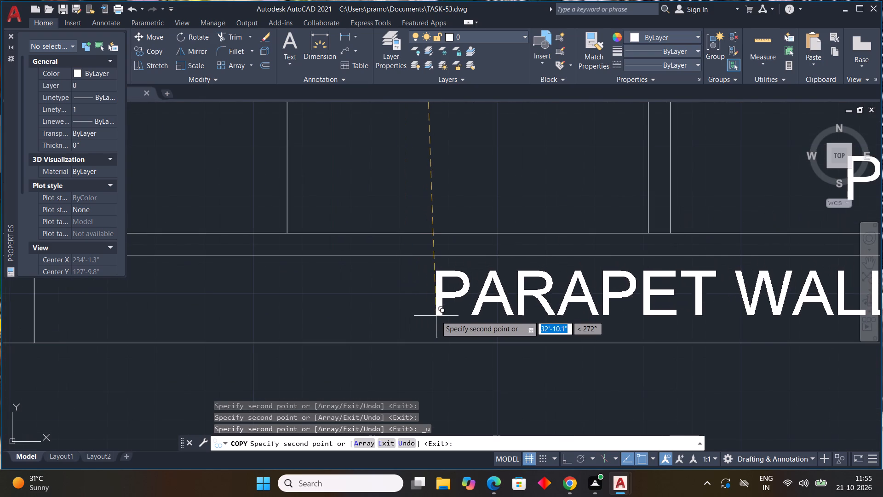
{"action": "left_click", "coordinate": [436, 317]}
{"action": "scroll", "coordinate": [533, 377], "scroll_direction": "down", "scroll_amount": 3}
{"action": "middle_click_drag", "start_coordinate": [509, 382], "coordinate": [454, 299]}
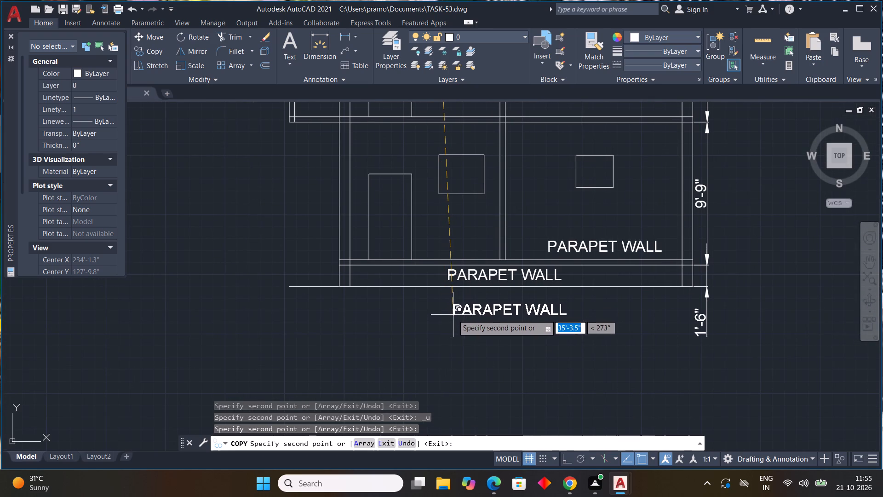
{"action": "left_click", "coordinate": [453, 315]}
{"action": "key", "text": "Escape"}
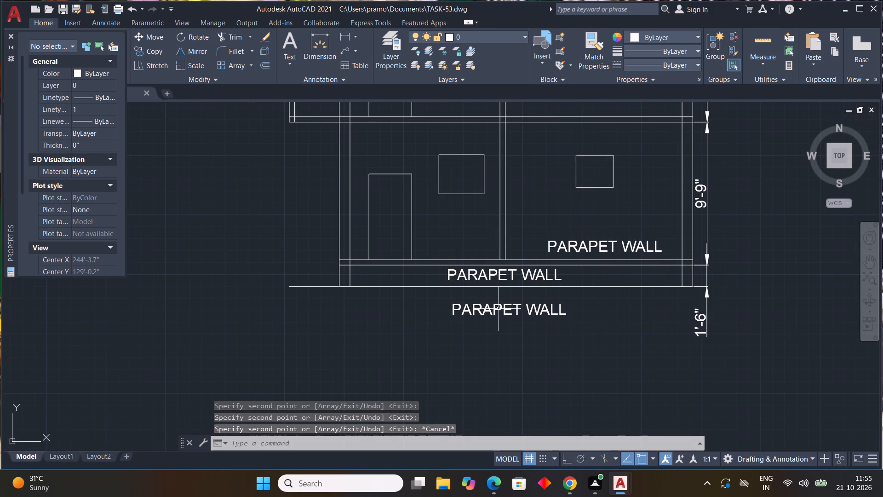
Replace the text of the label below the ground line with "SECTION -AA".
{"action": "double_click", "coordinate": [499, 309]}
{"action": "left_click", "coordinate": [579, 306]}
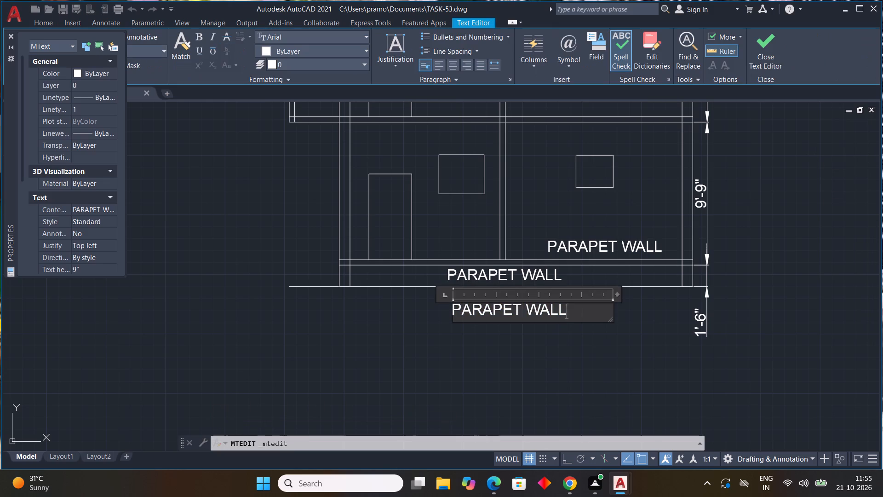
{"action": "key", "text": "BackSpace"}
{"action": "key", "text": "BackSpace"}
{"action": "key", "text": "BackSpace"}
{"action": "key", "text": "BackSpace"}
{"action": "key", "text": "BackSpace"}
{"action": "key", "text": "BackSpace"}
{"action": "key", "text": "BackSpace"}
{"action": "key", "text": "BackSpace"}
{"action": "key", "text": "BackSpace"}
{"action": "key", "text": "BackSpace"}
{"action": "key", "text": "BackSpace"}
{"action": "key", "text": "BackSpace"}
{"action": "key", "text": "BackSpace"}
{"action": "key", "text": "BackSpace"}
{"action": "key", "text": "BackSpace"}
{"action": "key", "text": "BackSpace"}
{"action": "key", "text": "BackSpace"}
{"action": "key", "text": "BackSpace"}
{"action": "key", "text": "BackSpace"}
{"action": "key", "text": "BackSpace"}
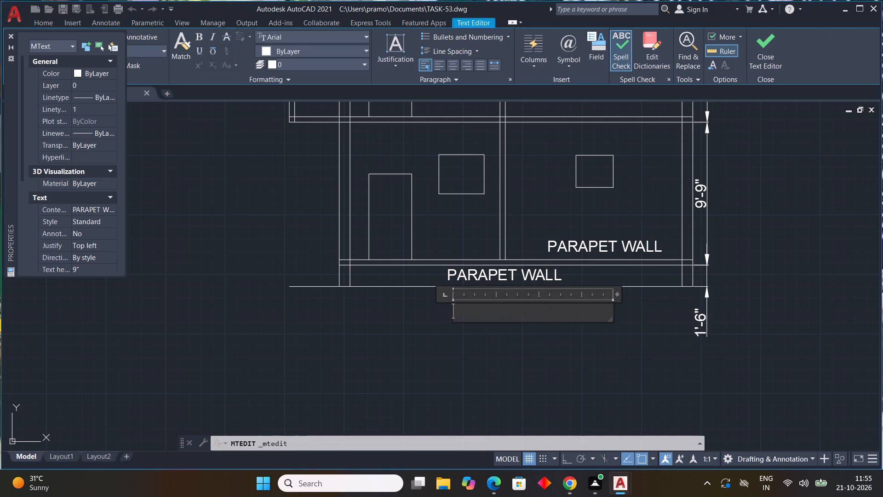
{"action": "type", "text": "SECTION"}
{"action": "key", "text": "space"}
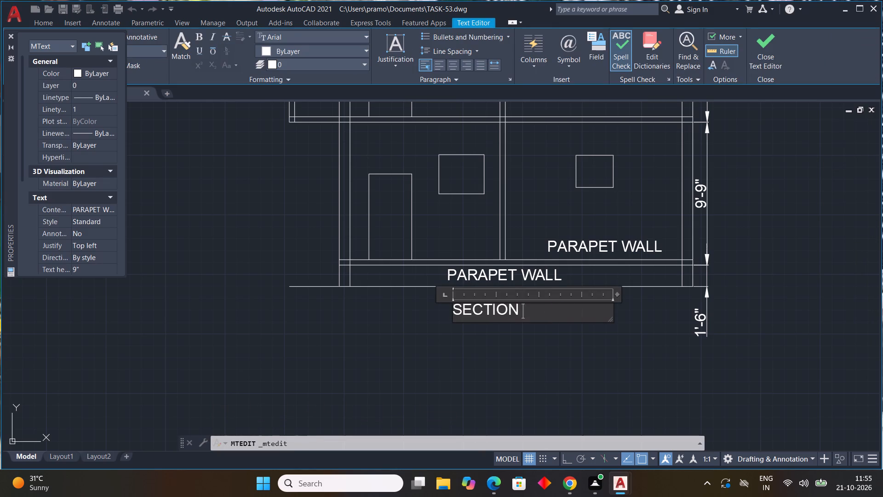
{"action": "type", "text": "-AA"}
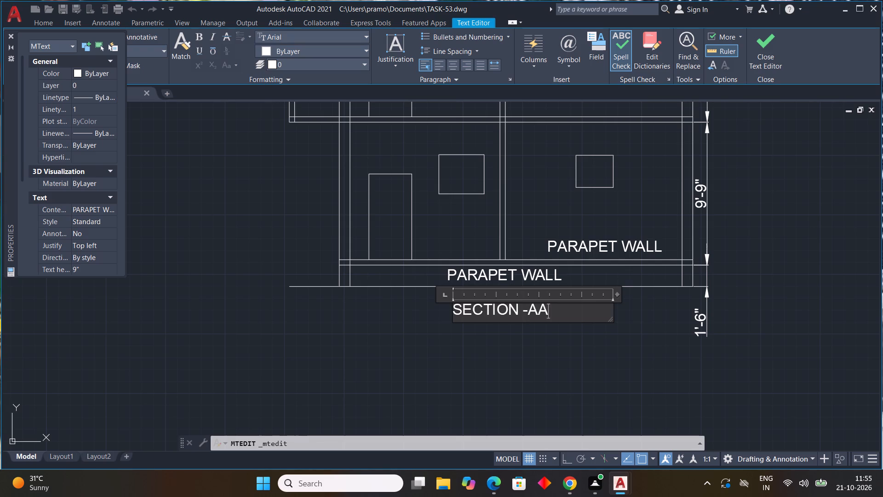
{"action": "left_click", "coordinate": [497, 332]}
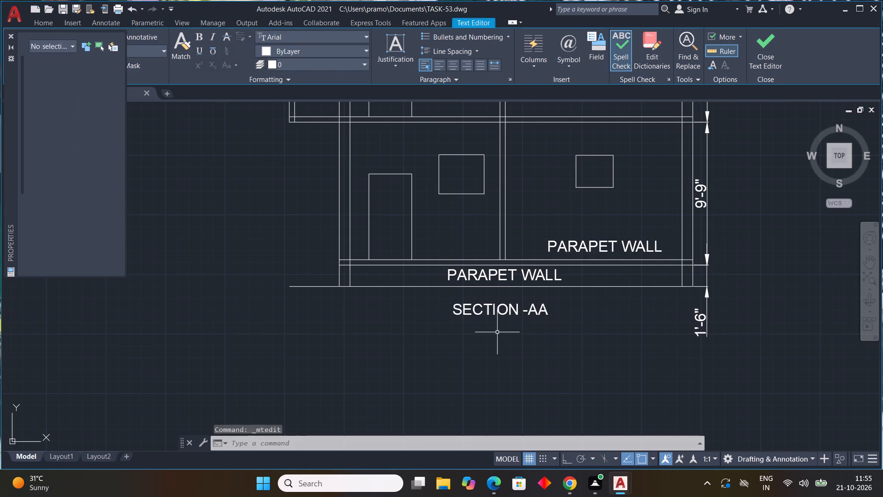
Replace the text of the label inside the plinth band with "FILLING".
{"action": "middle_click_drag", "start_coordinate": [518, 318], "coordinate": [478, 390]}
{"action": "scroll", "coordinate": [530, 360], "scroll_direction": "up", "scroll_amount": 1}
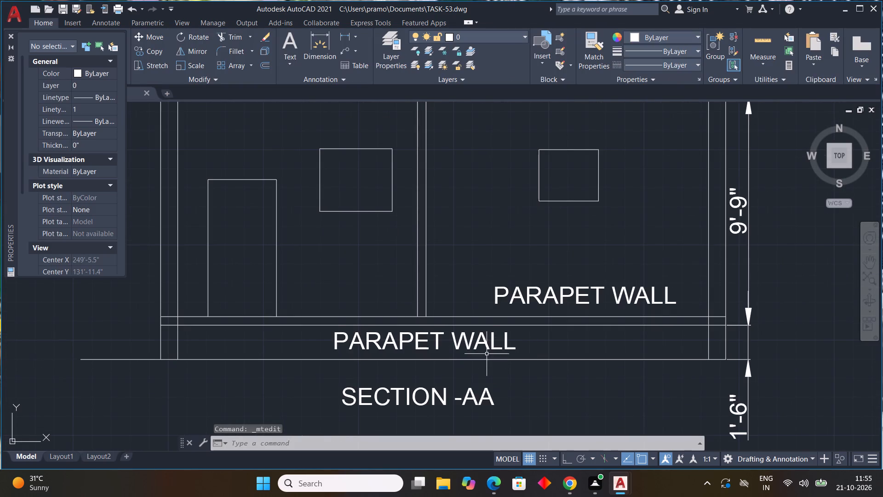
{"action": "double_click", "coordinate": [485, 348]}
{"action": "left_click", "coordinate": [532, 348]}
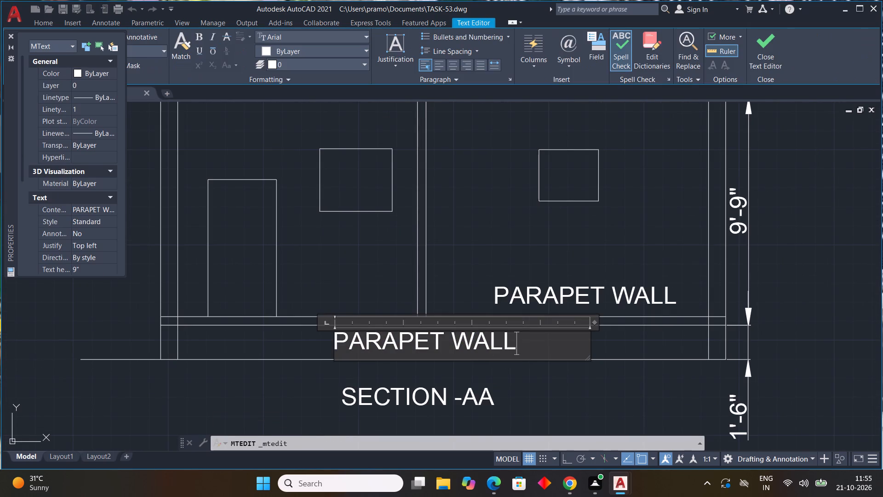
{"action": "key", "text": "BackSpace"}
{"action": "key", "text": "BackSpace"}
{"action": "key", "text": "BackSpace"}
{"action": "key", "text": "BackSpace"}
{"action": "key", "text": "BackSpace"}
{"action": "key", "text": "BackSpace"}
{"action": "key", "text": "BackSpace"}
{"action": "key", "text": "BackSpace"}
{"action": "key", "text": "BackSpace"}
{"action": "key", "text": "BackSpace"}
{"action": "key", "text": "BackSpace"}
{"action": "key", "text": "BackSpace"}
{"action": "key", "text": "BackSpace"}
{"action": "key", "text": "BackSpace"}
{"action": "key", "text": "BackSpace"}
{"action": "key", "text": "BackSpace"}
{"action": "key", "text": "BackSpace"}
{"action": "key", "text": "BackSpace"}
{"action": "key", "text": "BackSpace"}
{"action": "key", "text": "BackSpace"}
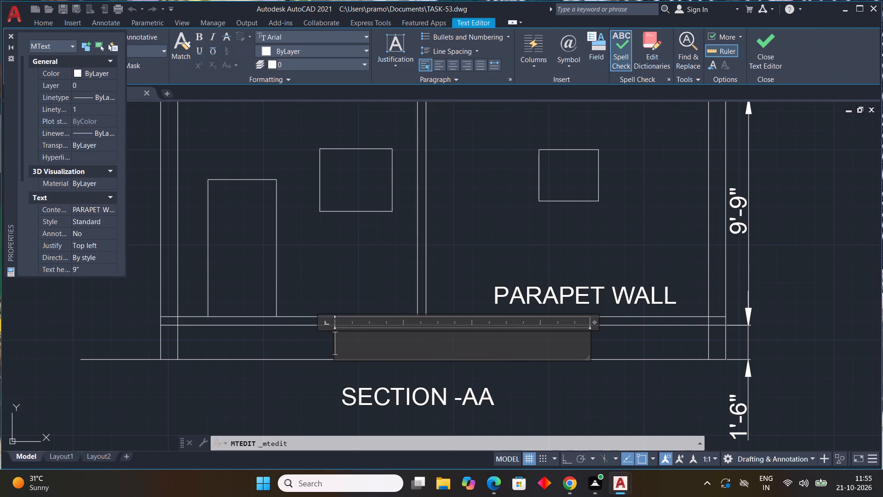
{"action": "type", "text": "FI"}
{"action": "type", "text": "LLING"}
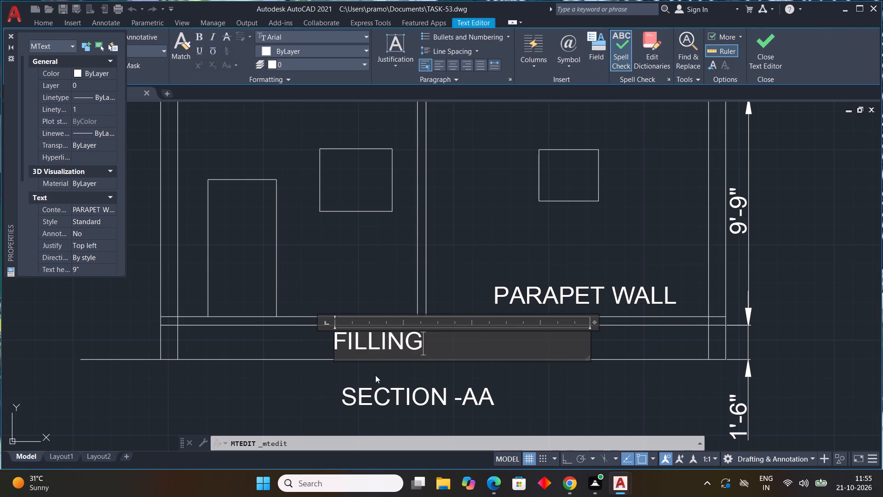
{"action": "left_click", "coordinate": [375, 375]}
Replace the text of the label just above the bottom storey's floor line with "FLOORING".
{"action": "scroll", "coordinate": [685, 351], "scroll_direction": "up", "scroll_amount": 1}
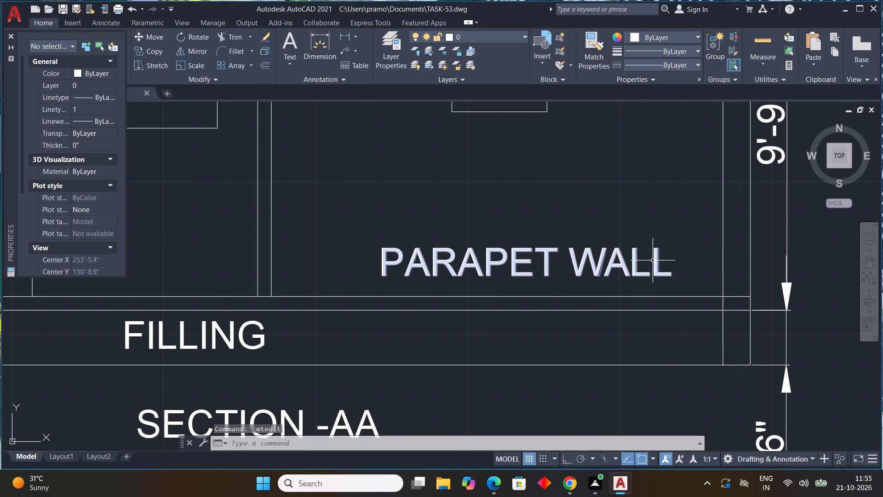
{"action": "double_click", "coordinate": [531, 249]}
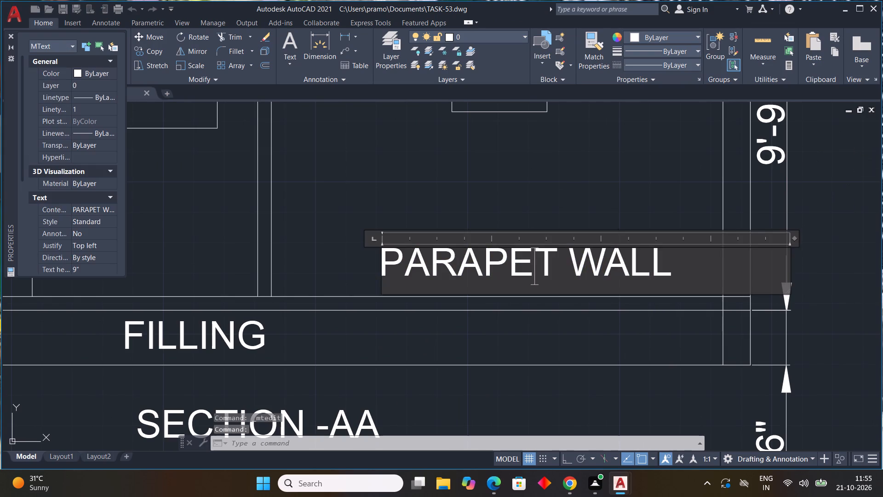
{"action": "left_click", "coordinate": [695, 260]}
{"action": "key", "text": "BackSpace"}
{"action": "key", "text": "BackSpace"}
{"action": "key", "text": "BackSpace"}
{"action": "key", "text": "BackSpace"}
{"action": "key", "text": "BackSpace"}
{"action": "key", "text": "BackSpace"}
{"action": "key", "text": "BackSpace"}
{"action": "key", "text": "BackSpace"}
{"action": "key", "text": "BackSpace"}
{"action": "key", "text": "BackSpace"}
{"action": "key", "text": "BackSpace"}
{"action": "key", "text": "BackSpace"}
{"action": "key", "text": "BackSpace"}
{"action": "key", "text": "BackSpace"}
{"action": "key", "text": "BackSpace"}
{"action": "key", "text": "BackSpace"}
{"action": "key", "text": "BackSpace"}
{"action": "key", "text": "BackSpace"}
{"action": "key", "text": "BackSpace"}
{"action": "key", "text": "BackSpace"}
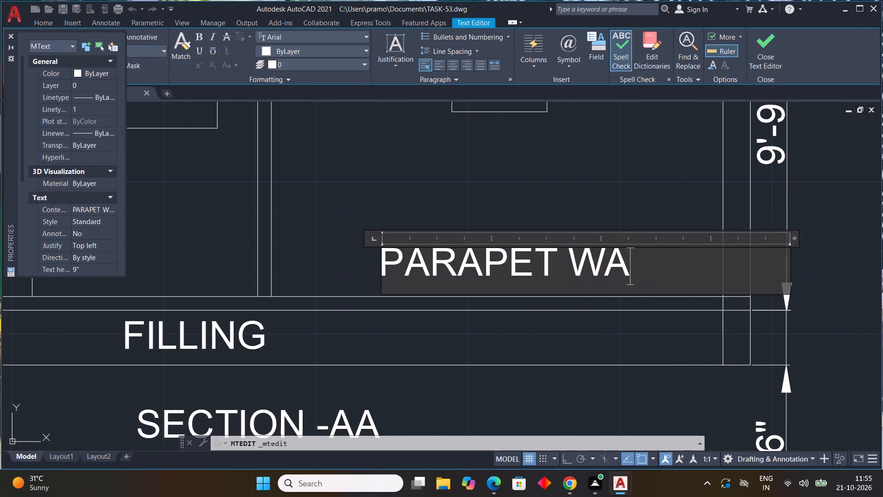
{"action": "type", "text": "FLOORING"}
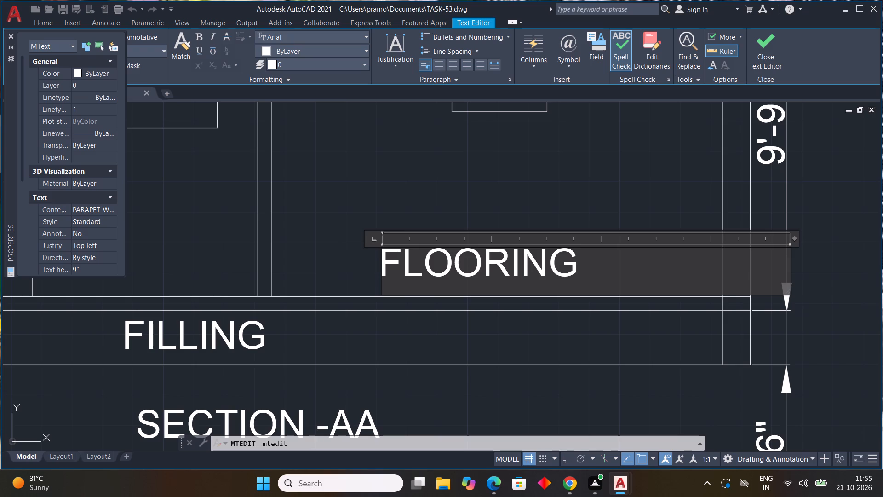
{"action": "left_click", "coordinate": [556, 185]}
Replace the text of the PARAPET WALL label in the top storey's right-hand room with "BRICK WALL".
{"action": "middle_click_drag", "start_coordinate": [556, 210], "coordinate": [577, 312]}
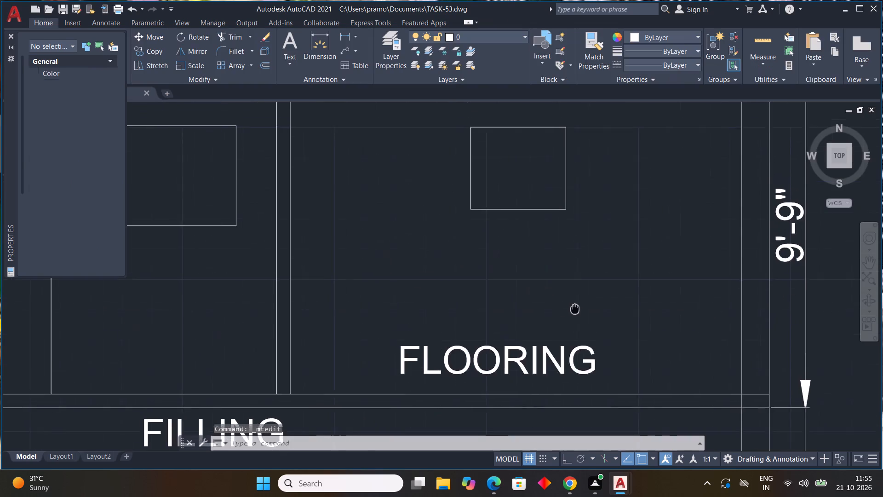
{"action": "middle_click_drag", "start_coordinate": [577, 312], "coordinate": [734, 360]}
{"action": "scroll", "coordinate": [716, 342], "scroll_direction": "down", "scroll_amount": 2}
{"action": "scroll", "coordinate": [577, 229], "scroll_direction": "down", "scroll_amount": 2}
{"action": "middle_click_drag", "start_coordinate": [573, 240], "coordinate": [563, 260]}
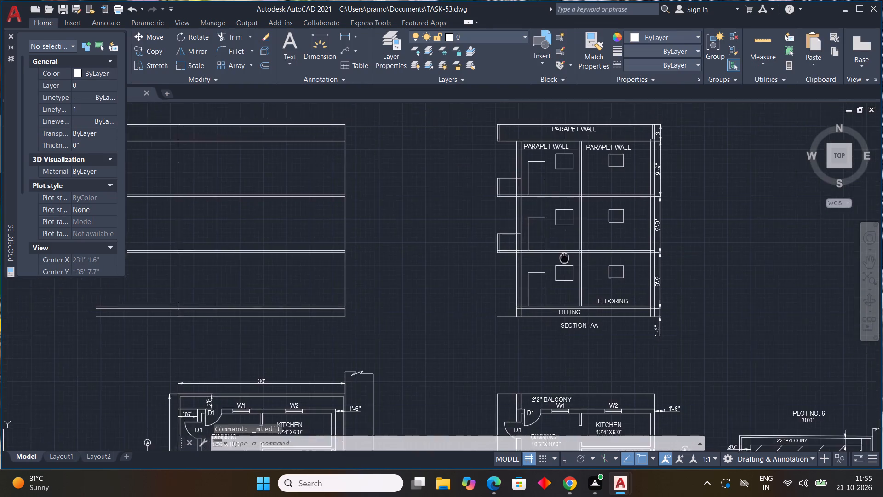
{"action": "middle_click_drag", "start_coordinate": [563, 260], "coordinate": [502, 336]}
{"action": "scroll", "coordinate": [551, 231], "scroll_direction": "up", "scroll_amount": 2}
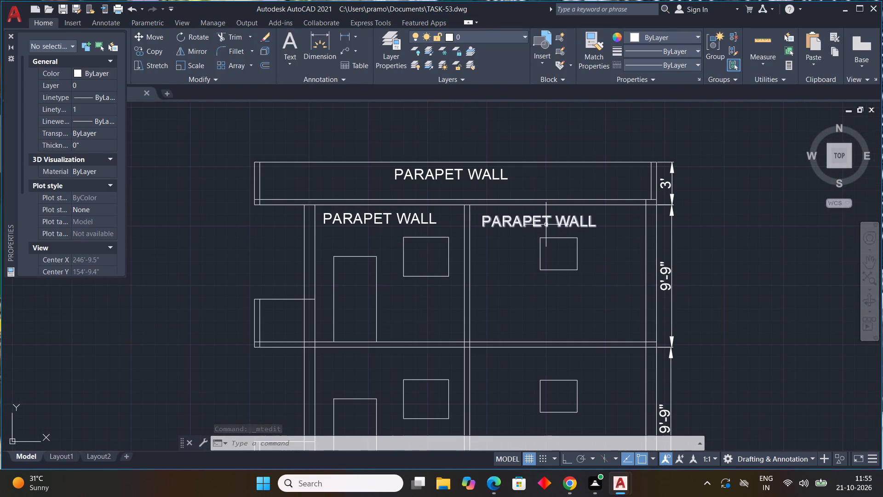
{"action": "double_click", "coordinate": [546, 225]}
{"action": "left_click", "coordinate": [598, 219]}
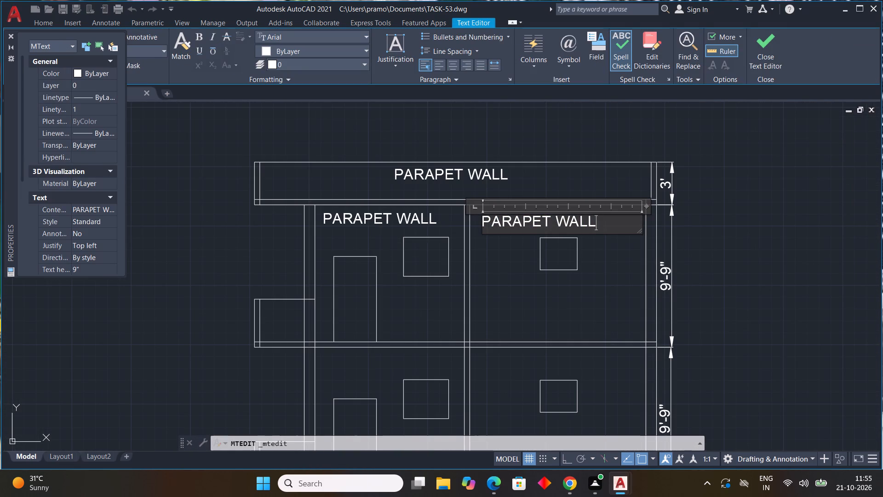
{"action": "key", "text": "BackSpace"}
{"action": "key", "text": "BackSpace"}
{"action": "key", "text": "BackSpace"}
{"action": "key", "text": "BackSpace"}
{"action": "key", "text": "BackSpace"}
{"action": "key", "text": "BackSpace"}
{"action": "key", "text": "BackSpace"}
{"action": "key", "text": "BackSpace"}
{"action": "key", "text": "BackSpace"}
{"action": "key", "text": "BackSpace"}
{"action": "key", "text": "BackSpace"}
{"action": "key", "text": "BackSpace"}
{"action": "key", "text": "BackSpace"}
{"action": "key", "text": "BackSpace"}
{"action": "key", "text": "BackSpace"}
{"action": "key", "text": "BackSpace"}
{"action": "key", "text": "BackSpace"}
{"action": "key", "text": "BackSpace"}
{"action": "key", "text": "BackSpace"}
{"action": "key", "text": "BackSpace"}
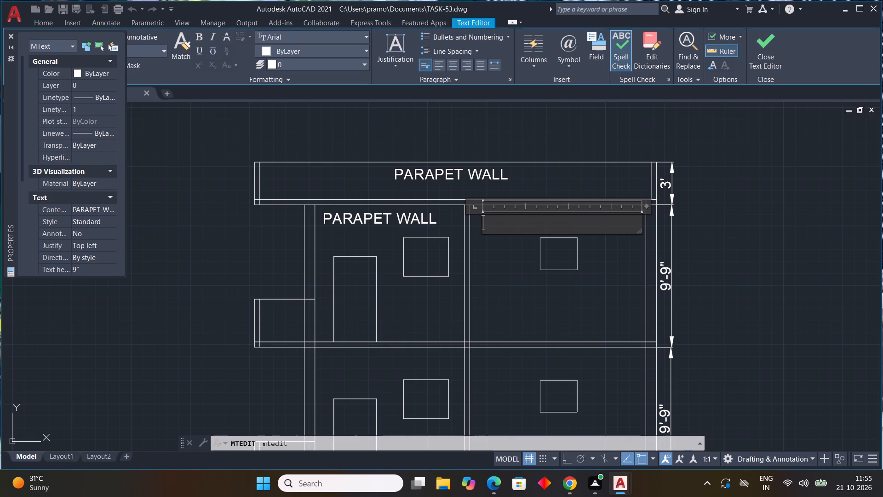
{"action": "type", "text": "BRICK"}
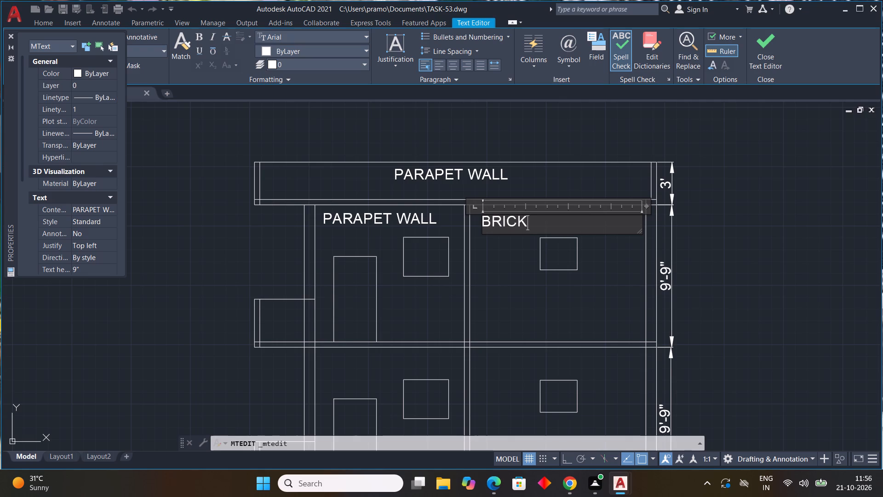
{"action": "key", "text": "space"}
{"action": "type", "text": "WA"}
{"action": "type", "text": "LL"}
{"action": "left_click", "coordinate": [545, 278]}
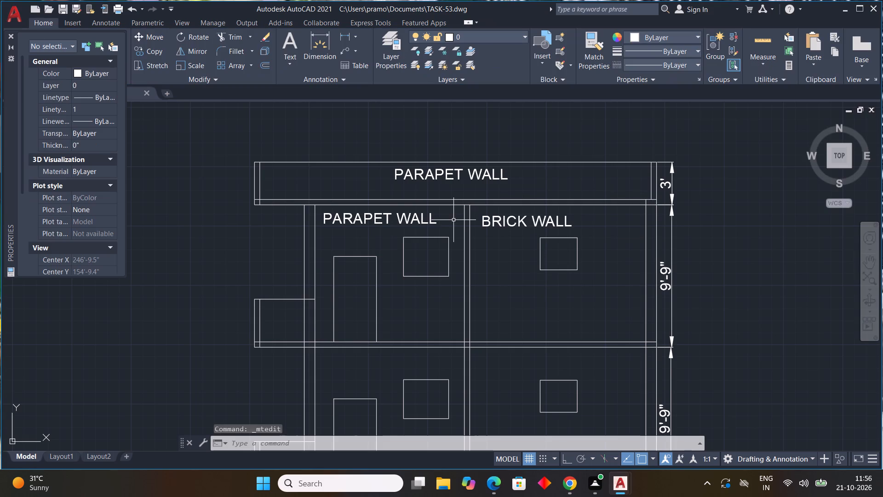
Draw a short slanted leader line from the top storey's middle partition wall to the start of the BRICK WALL label.
{"action": "type", "text": "L"}
{"action": "key", "text": "space"}
{"action": "scroll", "coordinate": [459, 211], "scroll_direction": "up", "scroll_amount": 3}
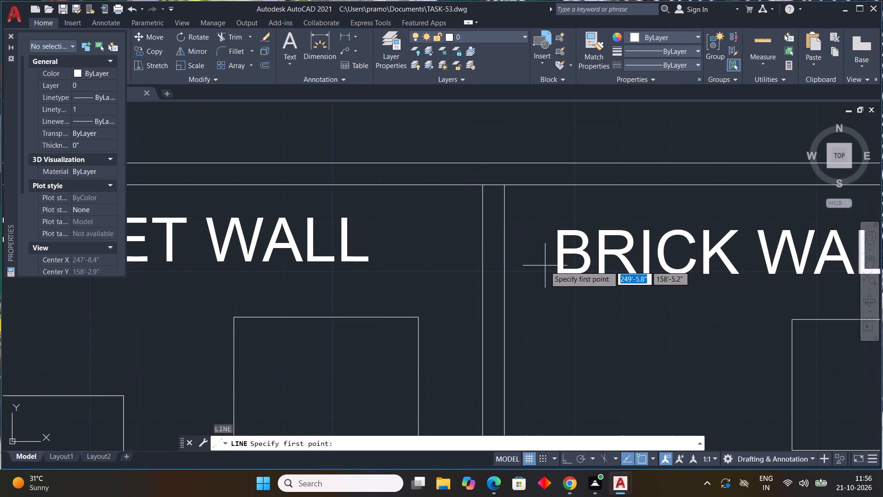
{"action": "left_click", "coordinate": [509, 282]}
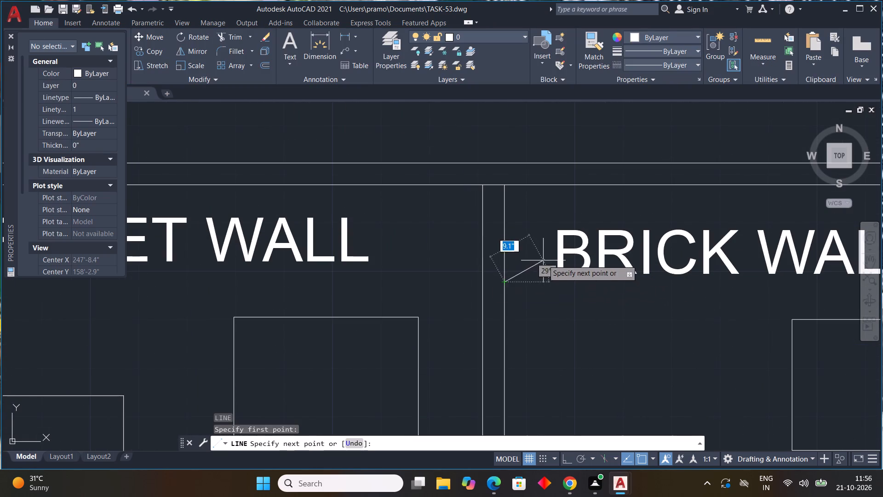
{"action": "left_click", "coordinate": [548, 258]}
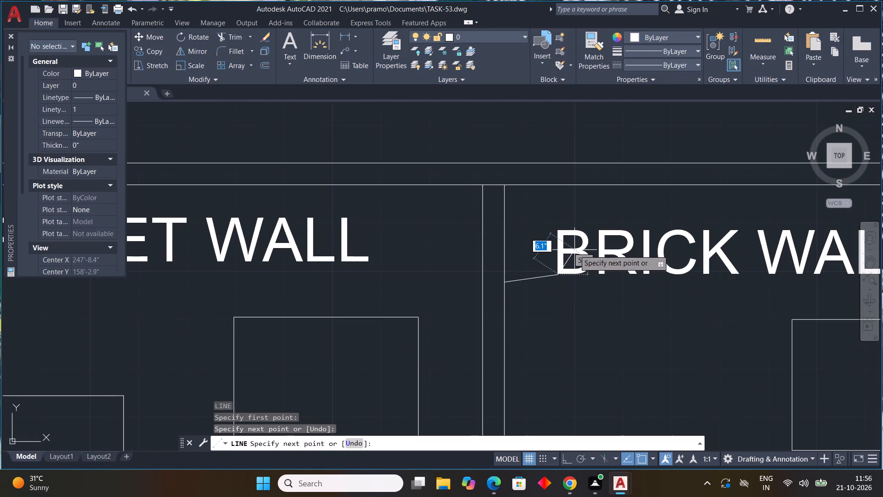
{"action": "key", "text": "ctrl+z"}
{"action": "scroll", "coordinate": [549, 255], "scroll_direction": "up", "scroll_amount": 3}
{"action": "left_click", "coordinate": [550, 246]}
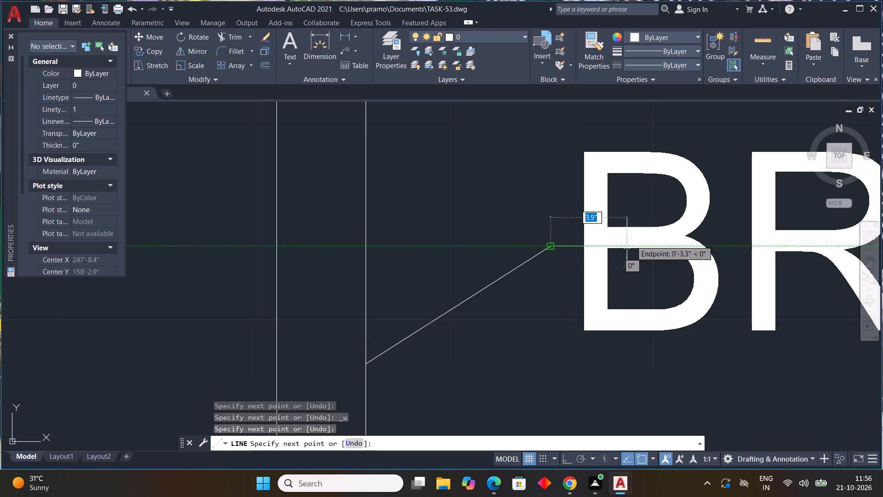
{"action": "key", "text": "Escape"}
Replace the text of the PARAPET WALL label in the top storey's left-hand room with "R C C SLAB".
{"action": "scroll", "coordinate": [591, 257], "scroll_direction": "down", "scroll_amount": 2}
{"action": "scroll", "coordinate": [605, 320], "scroll_direction": "down", "scroll_amount": 2}
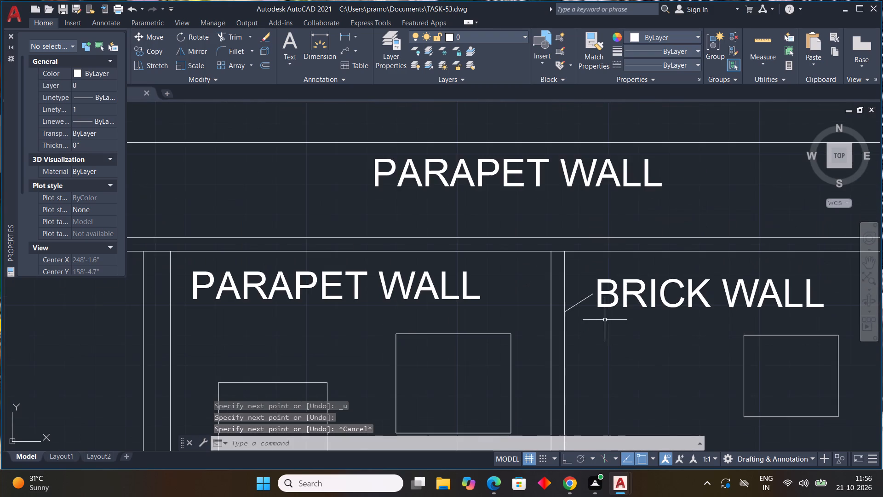
{"action": "scroll", "coordinate": [594, 323], "scroll_direction": "down", "scroll_amount": 1}
{"action": "middle_click_drag", "start_coordinate": [596, 311], "coordinate": [634, 288]}
{"action": "double_click", "coordinate": [509, 273]}
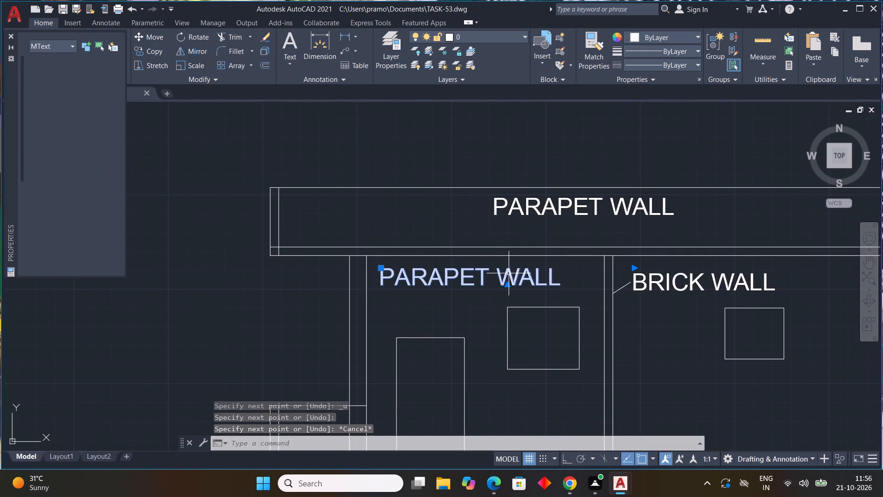
{"action": "left_click", "coordinate": [580, 282]}
{"action": "key", "text": "BackSpace"}
{"action": "key", "text": "BackSpace"}
{"action": "key", "text": "BackSpace"}
{"action": "key", "text": "BackSpace"}
{"action": "key", "text": "BackSpace"}
{"action": "key", "text": "BackSpace"}
{"action": "key", "text": "BackSpace"}
{"action": "key", "text": "BackSpace"}
{"action": "key", "text": "BackSpace"}
{"action": "key", "text": "BackSpace"}
{"action": "key", "text": "BackSpace"}
{"action": "key", "text": "BackSpace"}
{"action": "key", "text": "BackSpace"}
{"action": "key", "text": "BackSpace"}
{"action": "key", "text": "BackSpace"}
{"action": "key", "text": "BackSpace"}
{"action": "key", "text": "BackSpace"}
{"action": "key", "text": "BackSpace"}
{"action": "key", "text": "BackSpace"}
{"action": "key", "text": "BackSpace"}
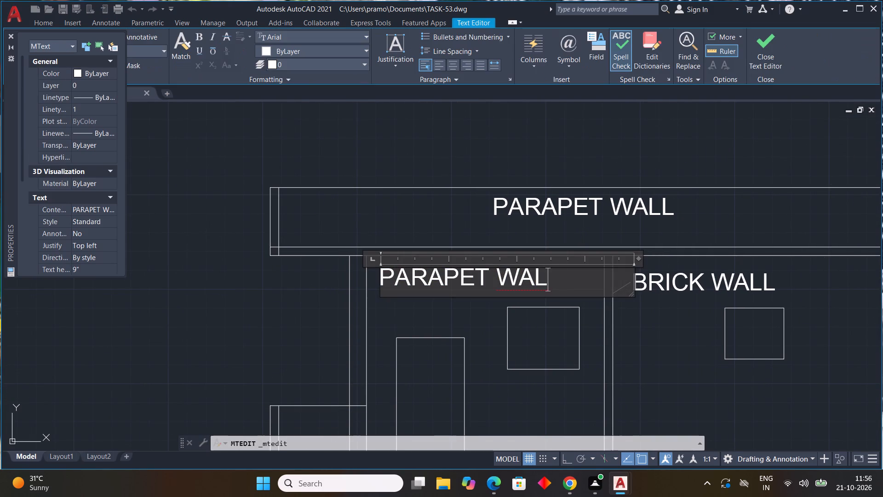
{"action": "type", "text": "RCC"}
{"action": "key", "text": "space"}
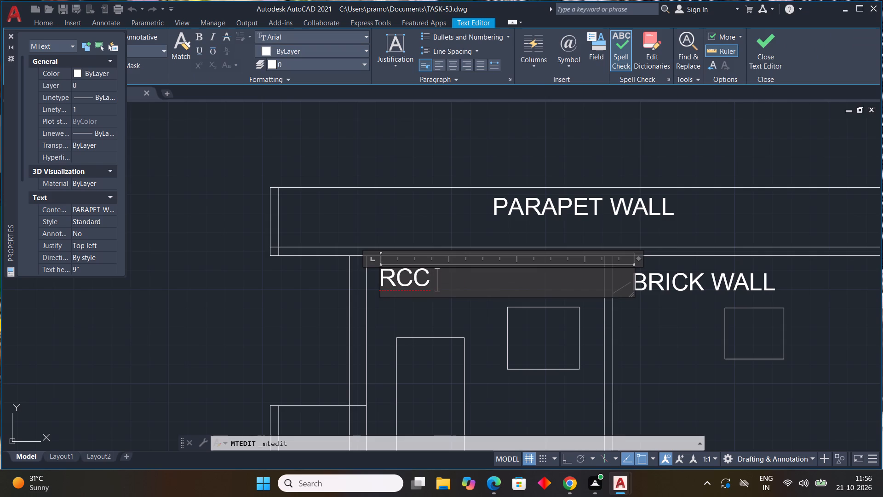
{"action": "key", "text": "BackSpace"}
{"action": "key", "text": "BackSpace"}
{"action": "key", "text": "BackSpace"}
{"action": "key", "text": "BackSpace"}
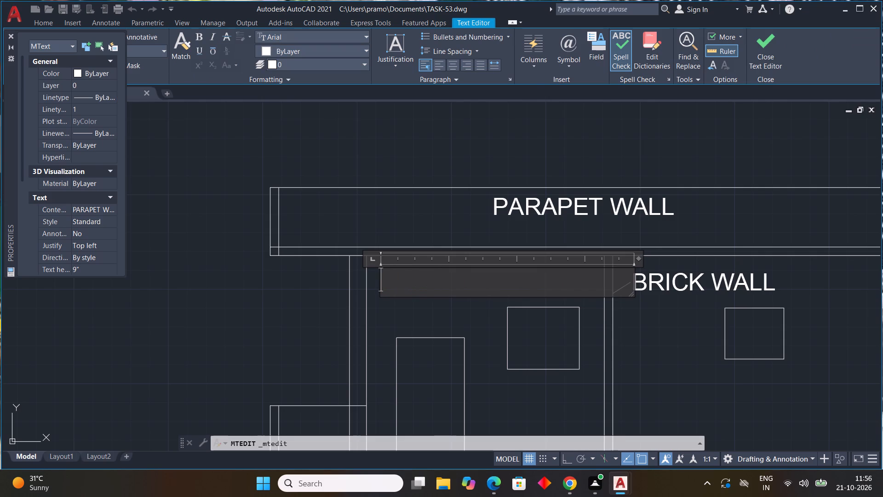
{"action": "type", "text": "R"}
{"action": "key", "text": "space"}
{"action": "type", "text": "C C"}
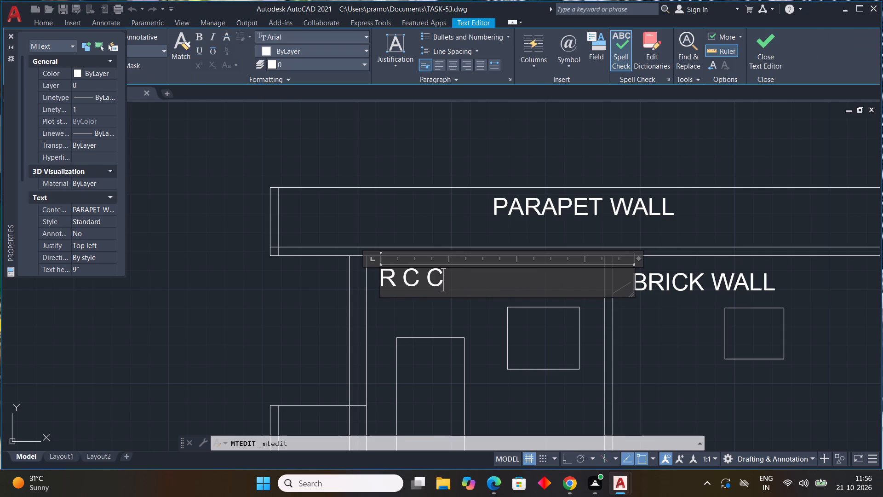
{"action": "key", "text": "space"}
{"action": "type", "text": "SLA"}
{"action": "key", "text": "b"}
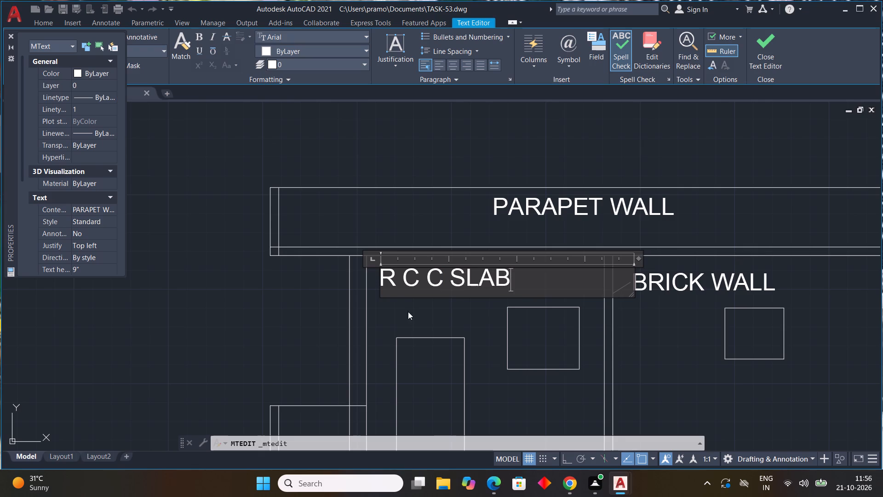
{"action": "left_click", "coordinate": [405, 313]}
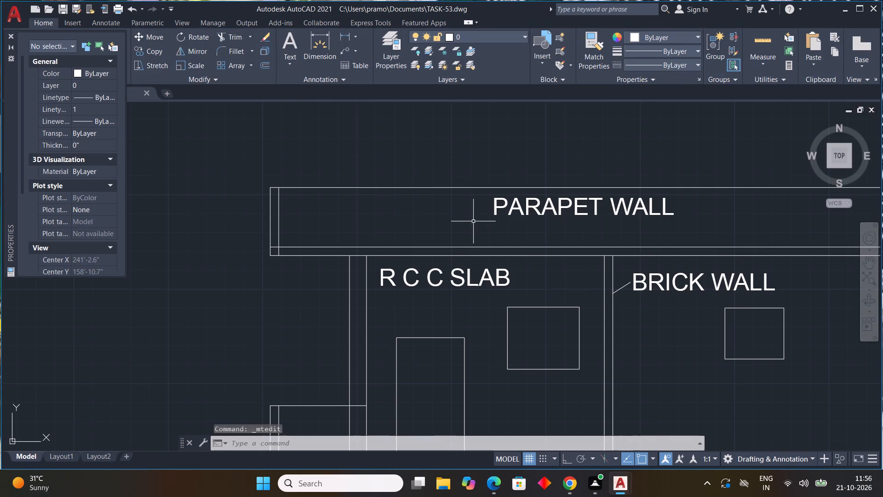
Draw a slanted leader line from the roof slab's upper line down to just above the R C C SLAB label.
{"action": "type", "text": "L"}
{"action": "key", "text": "space"}
{"action": "scroll", "coordinate": [499, 222], "scroll_direction": "up", "scroll_amount": 1}
{"action": "middle_click_drag", "start_coordinate": [477, 246], "coordinate": [473, 234]}
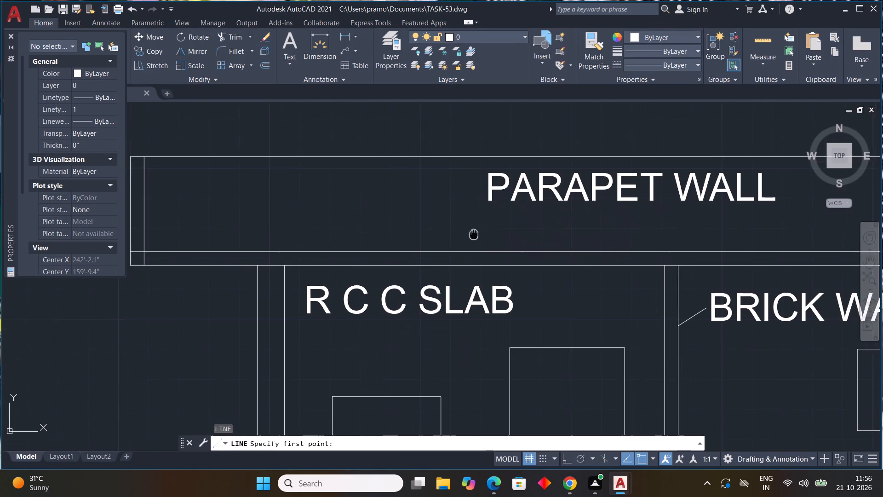
{"action": "middle_click_drag", "start_coordinate": [473, 234], "coordinate": [478, 195]}
{"action": "scroll", "coordinate": [475, 208], "scroll_direction": "up", "scroll_amount": 1}
{"action": "scroll", "coordinate": [447, 233], "scroll_direction": "up", "scroll_amount": 2}
{"action": "left_click", "coordinate": [443, 200]}
{"action": "middle_click_drag", "start_coordinate": [384, 245], "coordinate": [384, 245]}
{"action": "scroll", "coordinate": [384, 245], "scroll_direction": "down", "scroll_amount": 1}
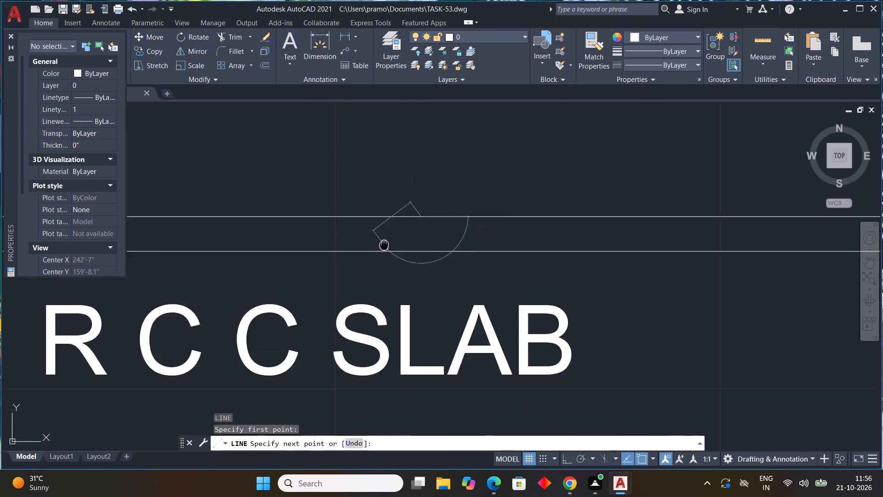
{"action": "middle_click_drag", "start_coordinate": [384, 245], "coordinate": [460, 193]}
{"action": "left_click", "coordinate": [402, 222]}
{"action": "key", "text": "Escape"}
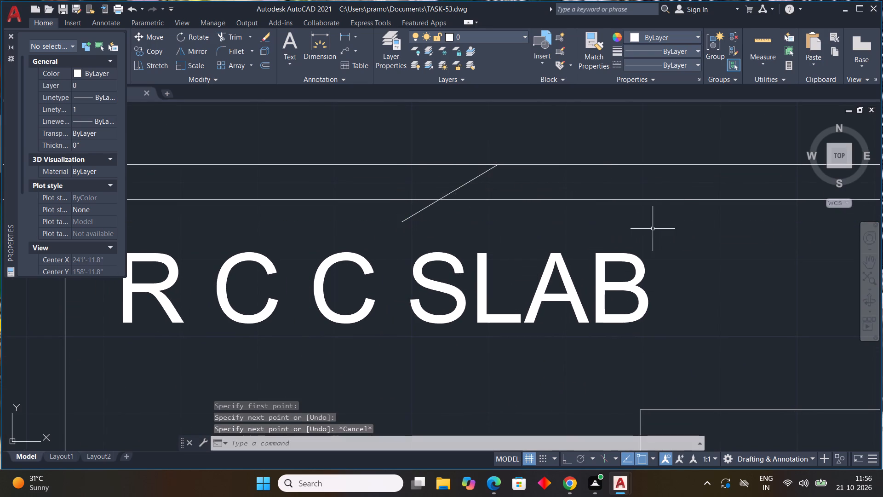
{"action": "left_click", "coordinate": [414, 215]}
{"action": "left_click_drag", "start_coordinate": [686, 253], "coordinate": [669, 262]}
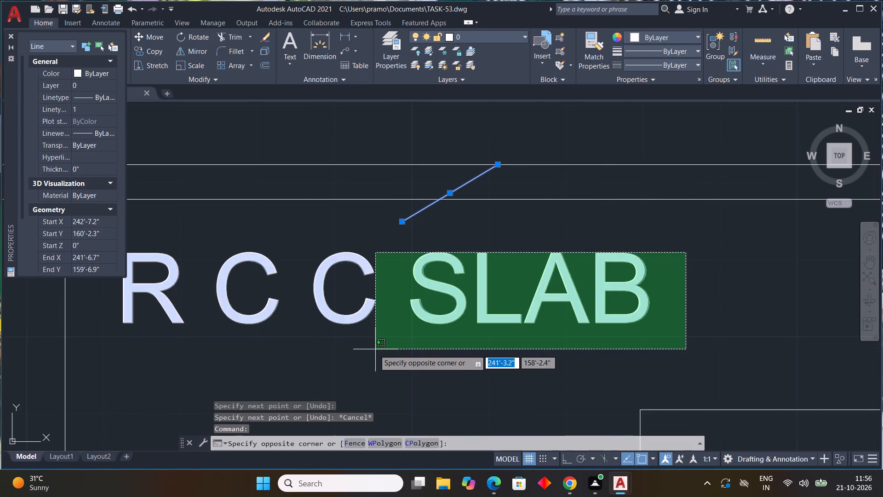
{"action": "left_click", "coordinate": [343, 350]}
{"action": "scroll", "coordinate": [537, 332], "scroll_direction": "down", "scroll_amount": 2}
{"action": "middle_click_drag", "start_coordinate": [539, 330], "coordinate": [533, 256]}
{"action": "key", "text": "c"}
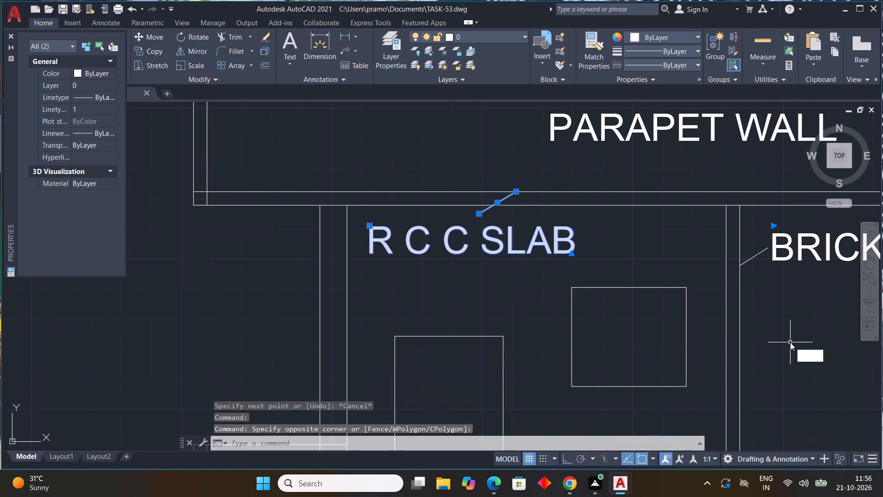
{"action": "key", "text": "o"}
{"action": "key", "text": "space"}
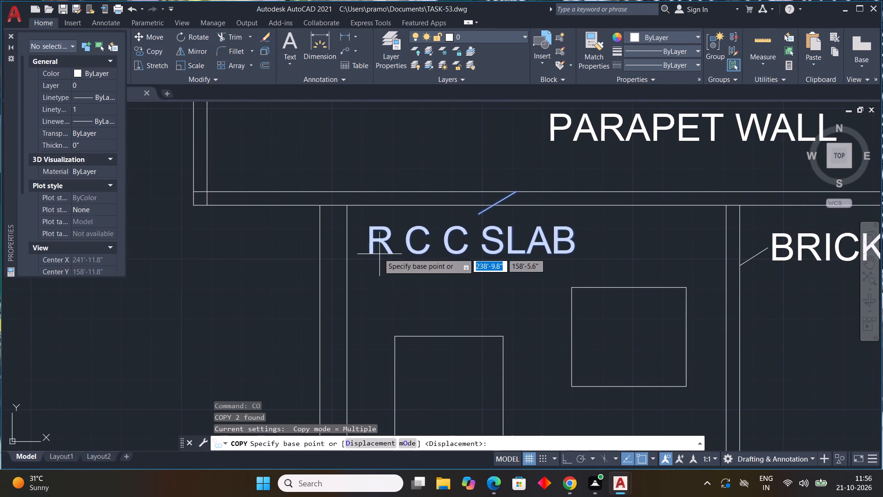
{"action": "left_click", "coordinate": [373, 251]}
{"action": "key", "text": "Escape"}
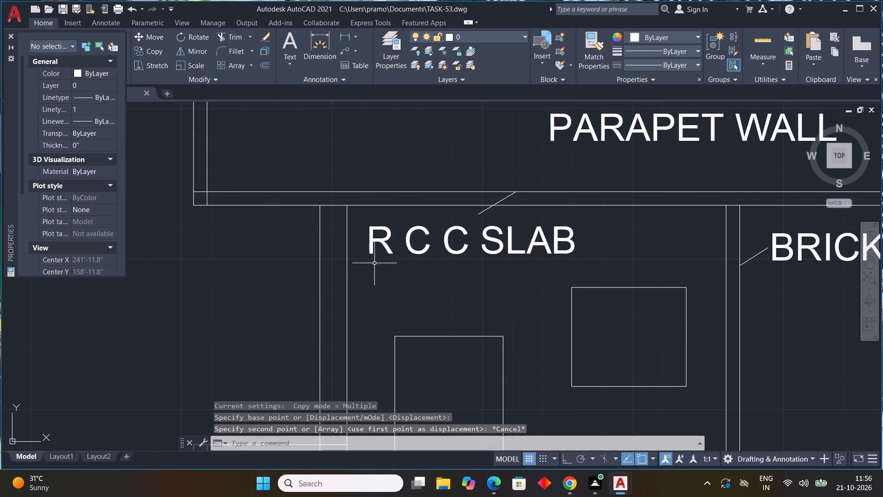
Copy the top storey's R C C SLAB label and its leader 10' straight down to the next floor slab.
{"action": "left_click", "coordinate": [493, 250]}
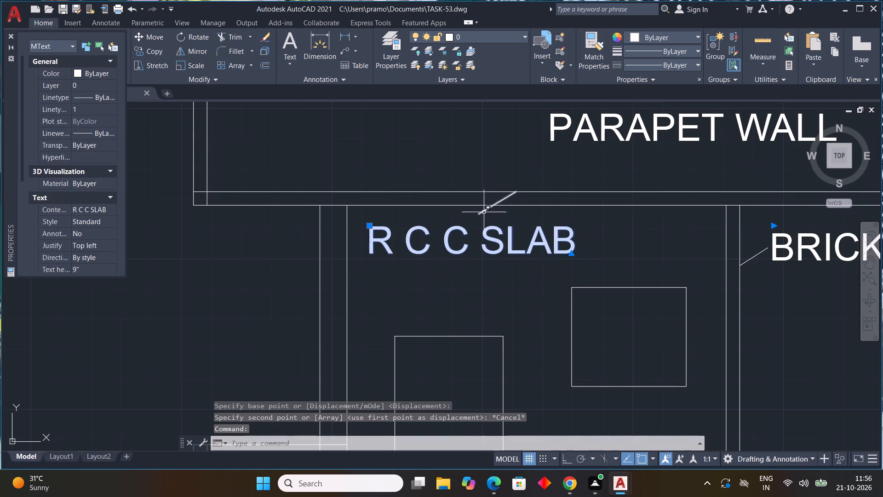
{"action": "left_click", "coordinate": [483, 212]}
{"action": "key", "text": "c"}
{"action": "key", "text": "o"}
{"action": "key", "text": "space"}
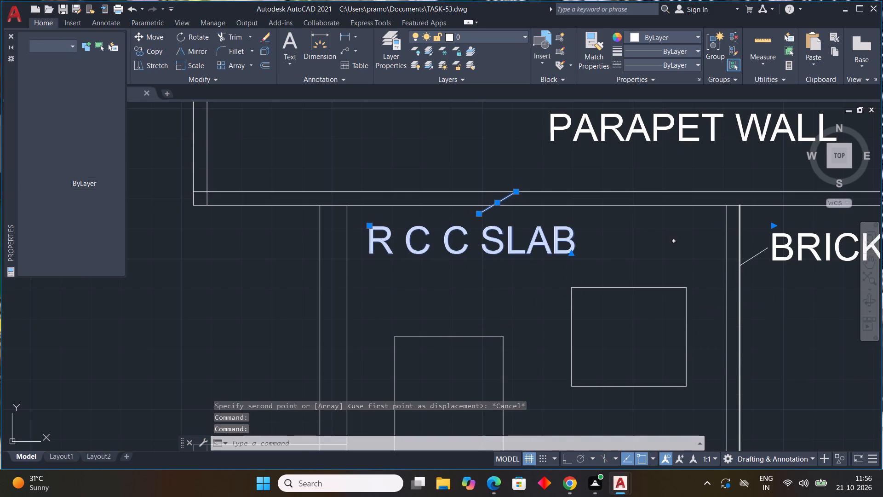
{"action": "left_click", "coordinate": [516, 190]}
{"action": "middle_click_drag", "start_coordinate": [521, 304], "coordinate": [510, 258]}
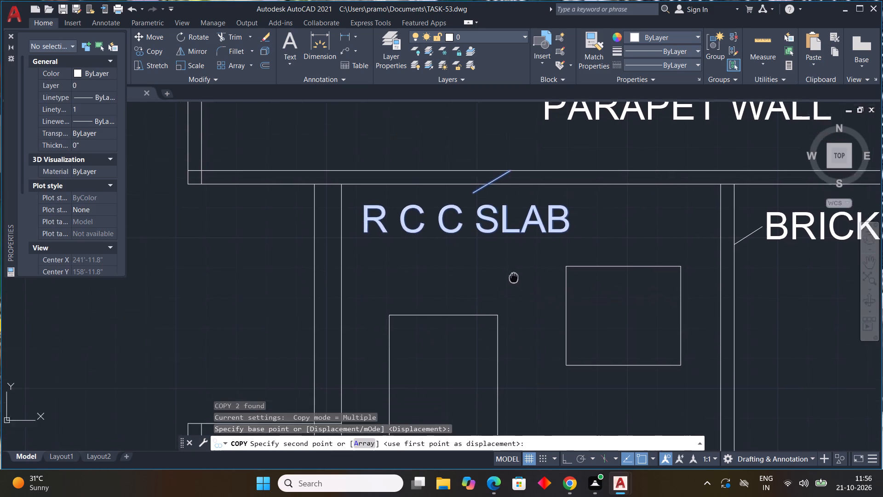
{"action": "middle_click_drag", "start_coordinate": [510, 258], "coordinate": [500, 197]}
{"action": "scroll", "coordinate": [526, 314], "scroll_direction": "down", "scroll_amount": 3}
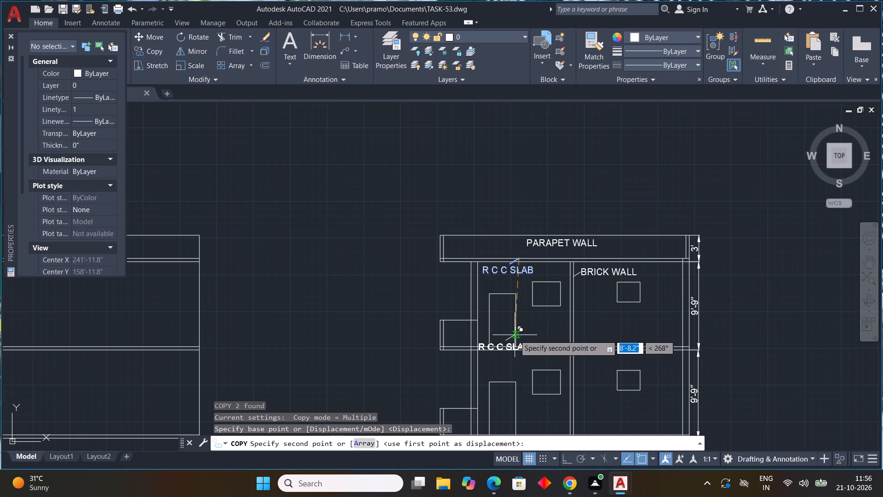
{"action": "key", "text": "F8"}
{"action": "middle_click_drag", "start_coordinate": [508, 352], "coordinate": [493, 311]}
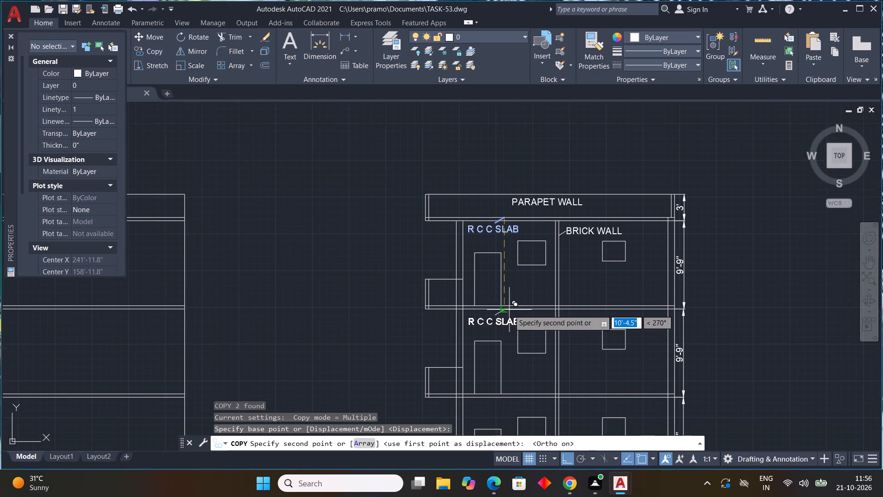
{"action": "scroll", "coordinate": [509, 310], "scroll_direction": "up", "scroll_amount": 3}
{"action": "left_click", "coordinate": [487, 298]}
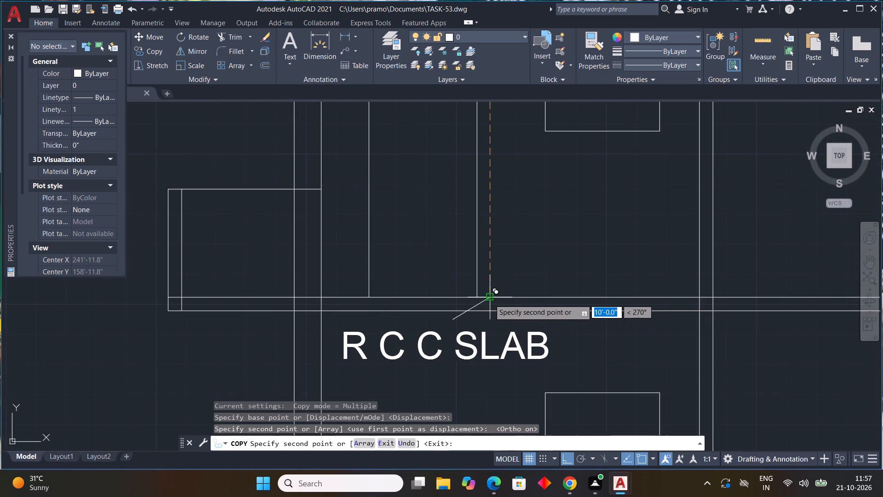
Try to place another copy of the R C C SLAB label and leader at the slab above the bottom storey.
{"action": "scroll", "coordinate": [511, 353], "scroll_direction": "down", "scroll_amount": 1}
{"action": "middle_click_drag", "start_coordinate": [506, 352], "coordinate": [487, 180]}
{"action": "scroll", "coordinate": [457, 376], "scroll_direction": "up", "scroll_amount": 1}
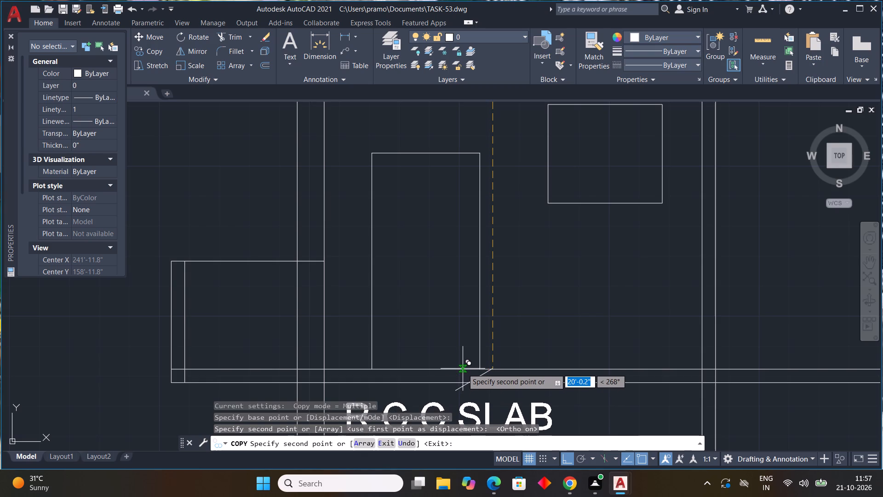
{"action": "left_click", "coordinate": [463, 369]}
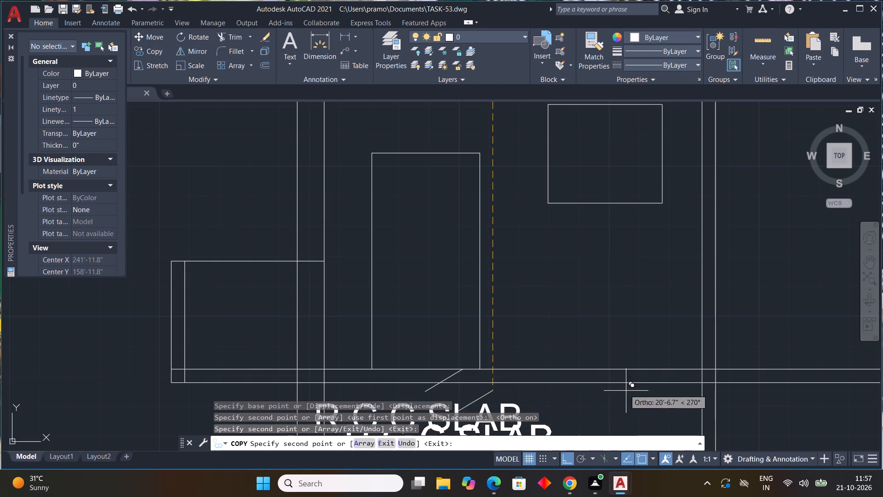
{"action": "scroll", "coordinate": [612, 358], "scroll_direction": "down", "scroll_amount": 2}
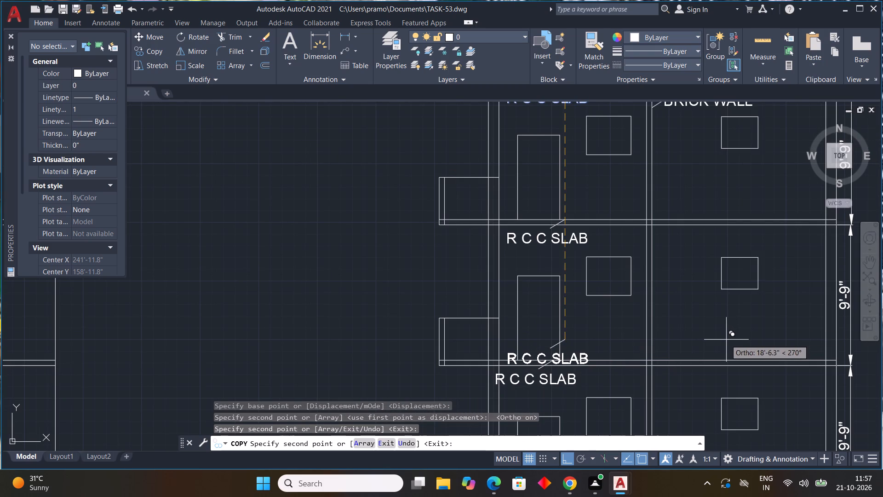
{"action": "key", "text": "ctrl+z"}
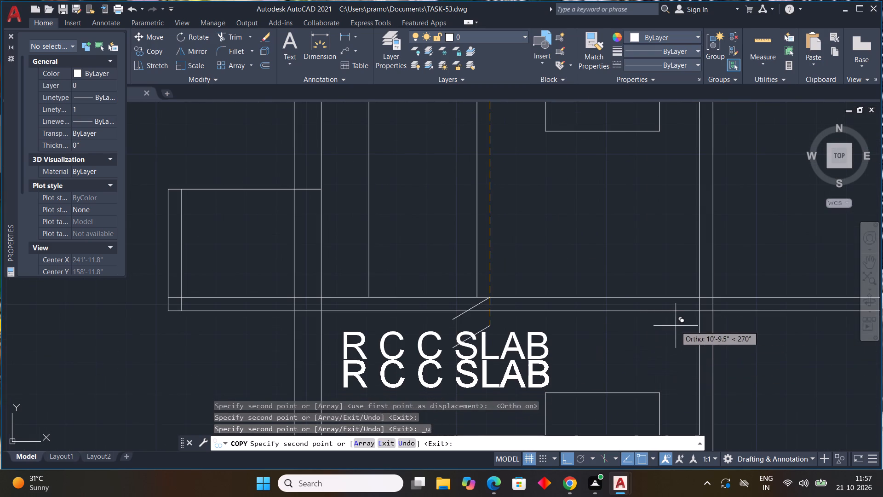
Place a second copy of the R C C SLAB label and leader about 20' below the original, at the slab over the bottom storey.
{"action": "scroll", "coordinate": [674, 326], "scroll_direction": "down", "scroll_amount": 4}
{"action": "scroll", "coordinate": [644, 393], "scroll_direction": "up", "scroll_amount": 3}
{"action": "middle_click_drag", "start_coordinate": [644, 393], "coordinate": [516, 430]}
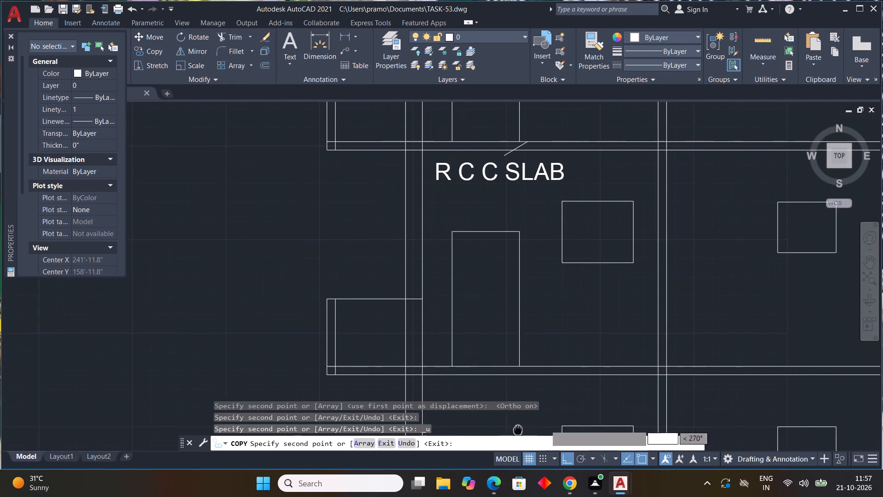
{"action": "middle_click_drag", "start_coordinate": [516, 430], "coordinate": [515, 430]}
{"action": "left_click", "coordinate": [524, 367]}
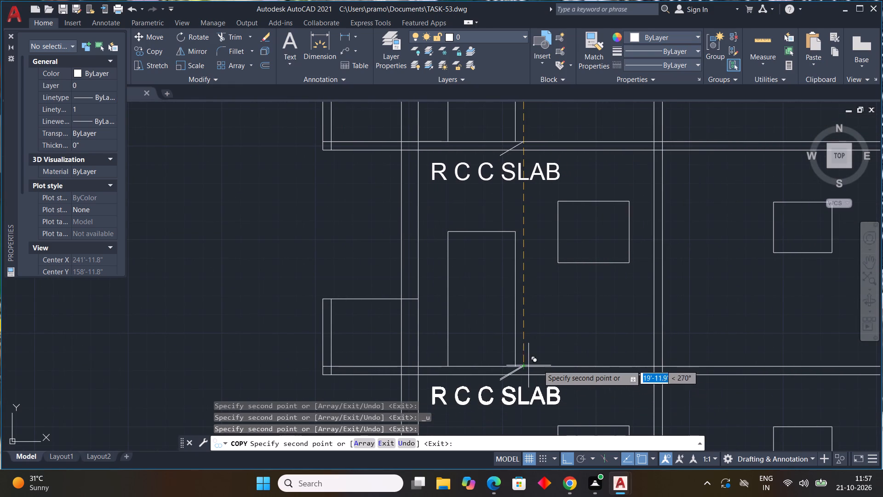
{"action": "middle_click_drag", "start_coordinate": [738, 387], "coordinate": [624, 389]}
{"action": "key", "text": "Escape"}
{"action": "middle_click_drag", "start_coordinate": [628, 364], "coordinate": [611, 408]}
{"action": "scroll", "coordinate": [628, 364], "scroll_direction": "down", "scroll_amount": 1}
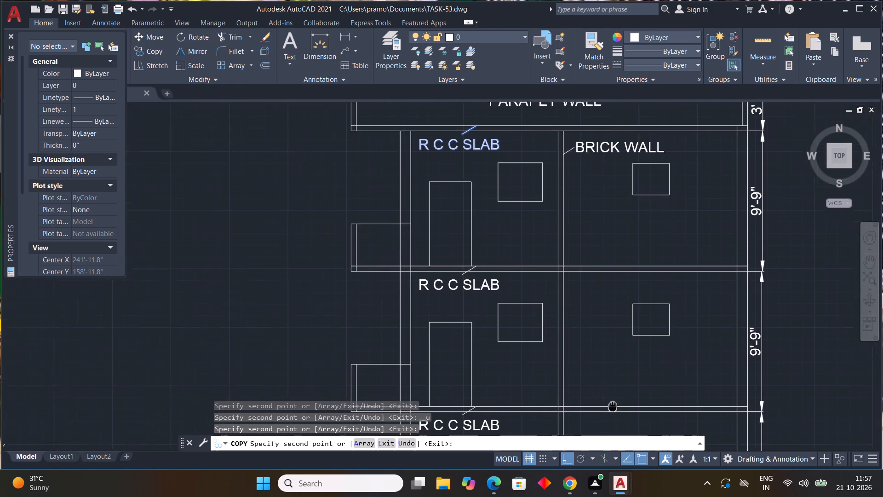
{"action": "middle_click_drag", "start_coordinate": [611, 408], "coordinate": [600, 430]}
{"action": "key", "text": "Escape"}
Copy the BRICK WALL label and its leader straight down into the middle and bottom storeys, level with their R C C SLAB labels.
{"action": "middle_click_drag", "start_coordinate": [625, 221], "coordinate": [611, 260]}
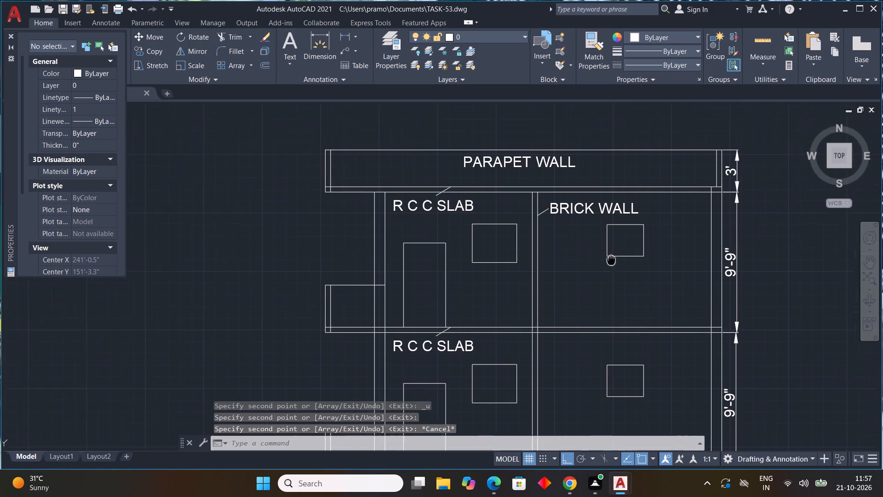
{"action": "middle_click_drag", "start_coordinate": [611, 260], "coordinate": [581, 311]}
{"action": "left_click", "coordinate": [528, 263]}
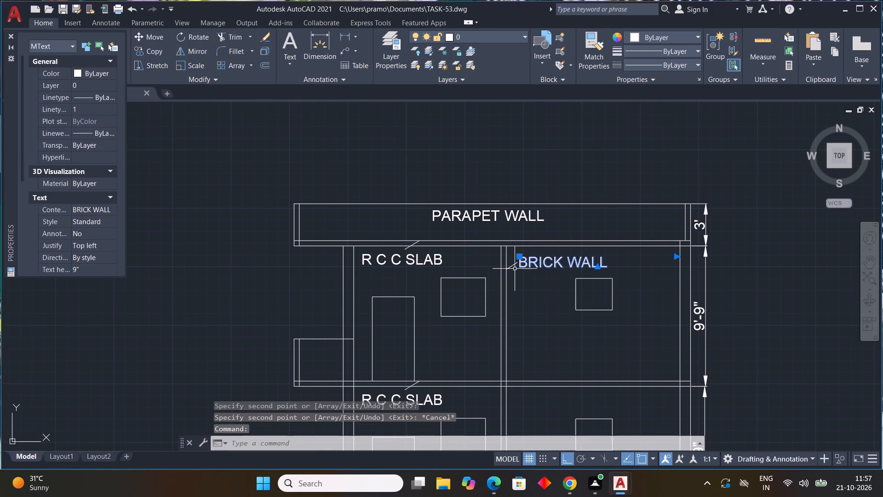
{"action": "scroll", "coordinate": [514, 270], "scroll_direction": "up", "scroll_amount": 1}
{"action": "left_click", "coordinate": [512, 264]}
{"action": "key", "text": "c"}
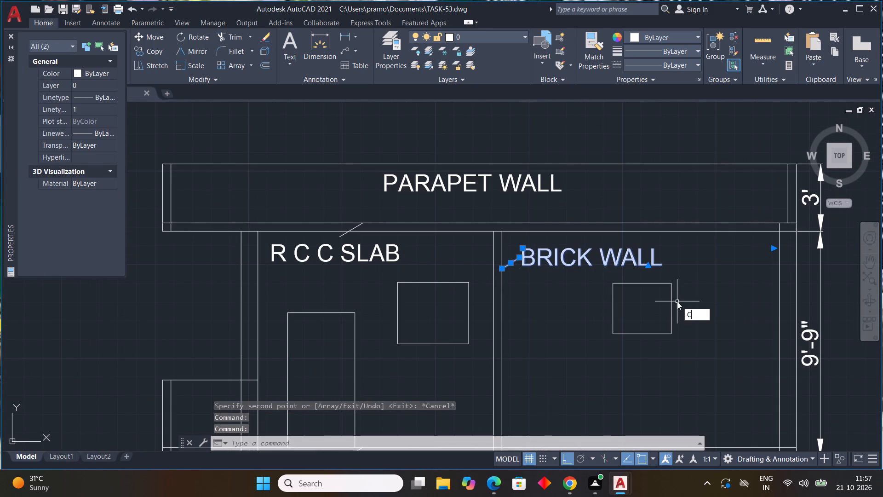
{"action": "key", "text": "o"}
{"action": "key", "text": "space"}
{"action": "left_click_drag", "start_coordinate": [504, 270], "coordinate": [508, 291]}
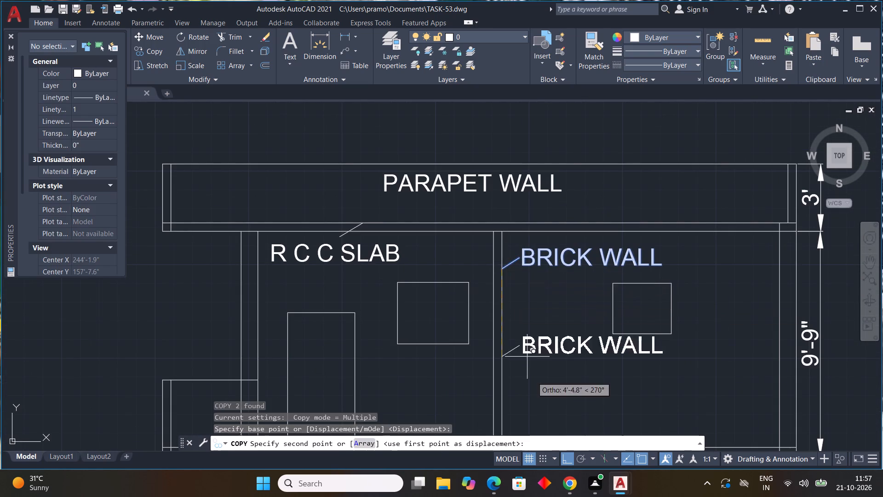
{"action": "middle_click_drag", "start_coordinate": [532, 381], "coordinate": [543, 240]}
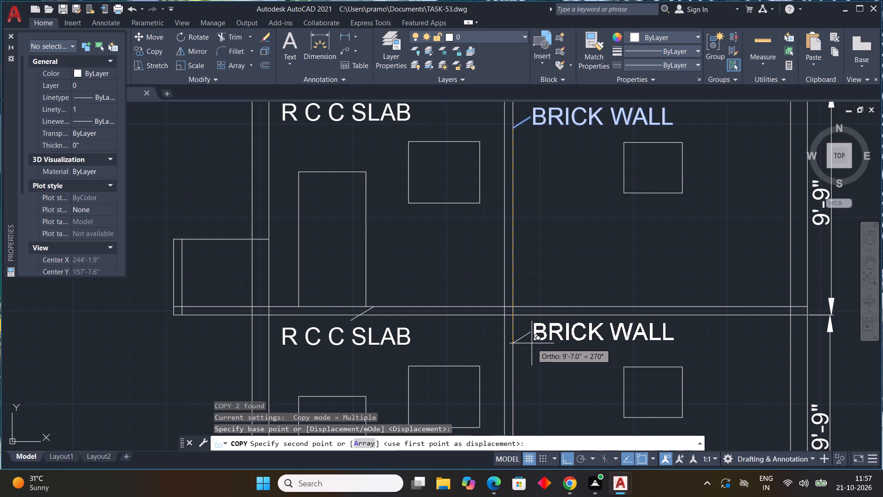
{"action": "left_click", "coordinate": [532, 350]}
{"action": "middle_click_drag", "start_coordinate": [578, 389], "coordinate": [561, 212]}
{"action": "middle_click", "coordinate": [560, 212]}
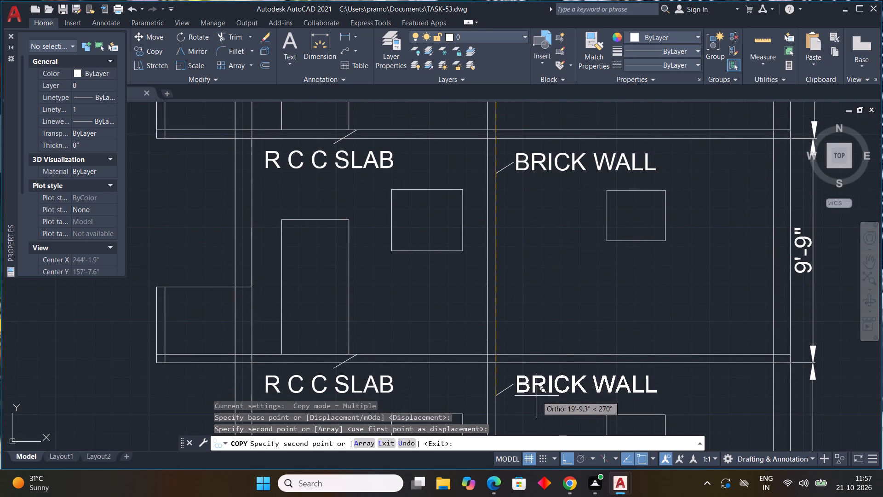
{"action": "left_click", "coordinate": [537, 396]}
{"action": "key", "text": "Escape"}
Copy the D1 label from the typical floor plan's front balcony door to just above the section's ground line, outside the left wall.
{"action": "scroll", "coordinate": [721, 376], "scroll_direction": "down", "scroll_amount": 3}
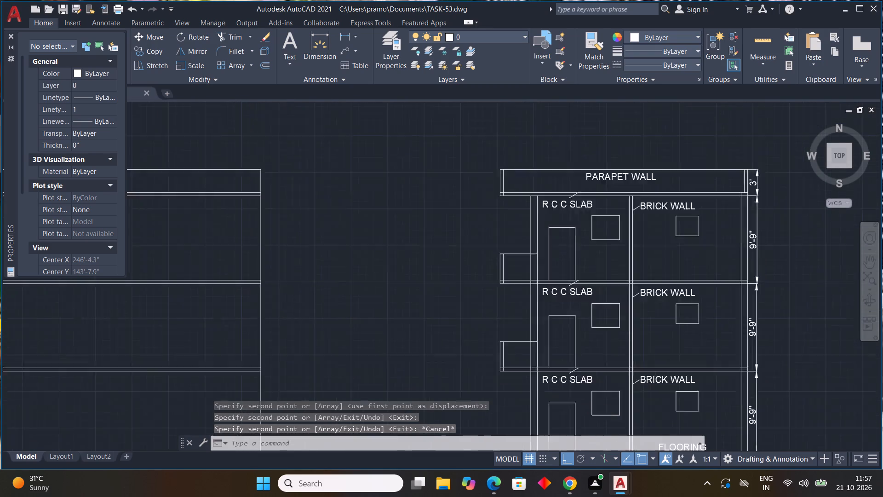
{"action": "middle_click_drag", "start_coordinate": [732, 379], "coordinate": [721, 293]}
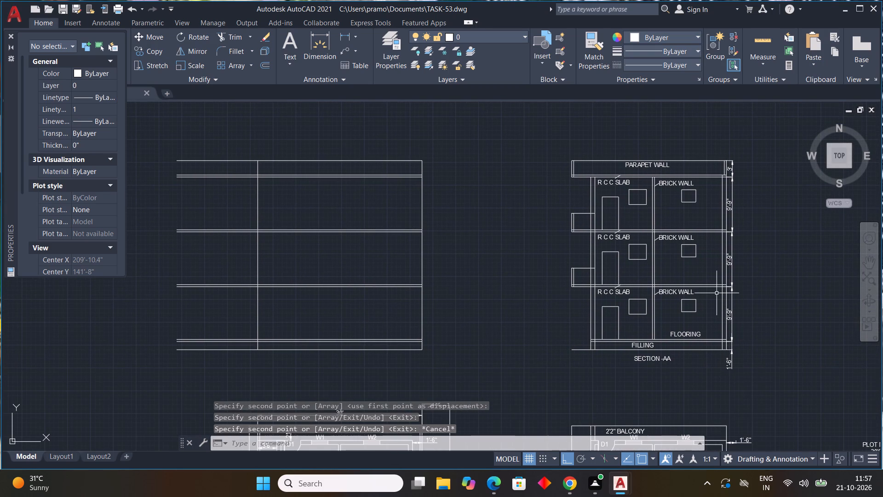
{"action": "scroll", "coordinate": [545, 283], "scroll_direction": "down", "scroll_amount": 1}
{"action": "middle_click_drag", "start_coordinate": [545, 283], "coordinate": [493, 159]}
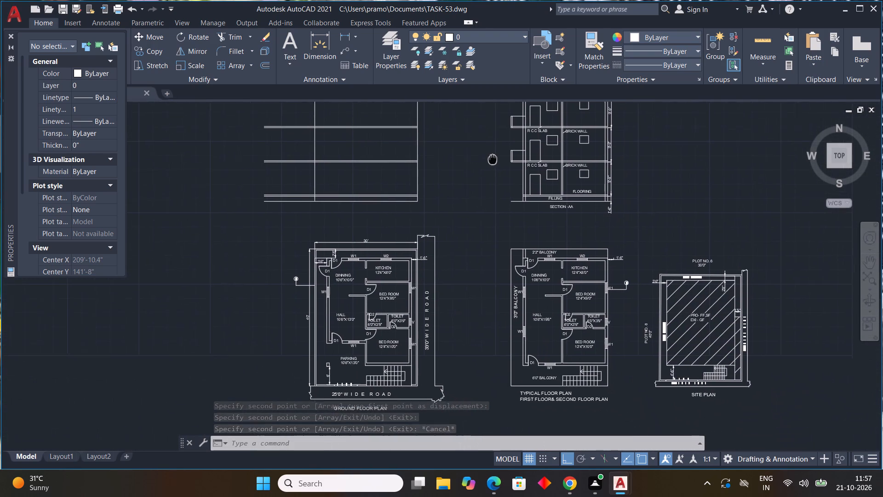
{"action": "middle_click_drag", "start_coordinate": [493, 159], "coordinate": [491, 159]}
{"action": "scroll", "coordinate": [511, 382], "scroll_direction": "up", "scroll_amount": 2}
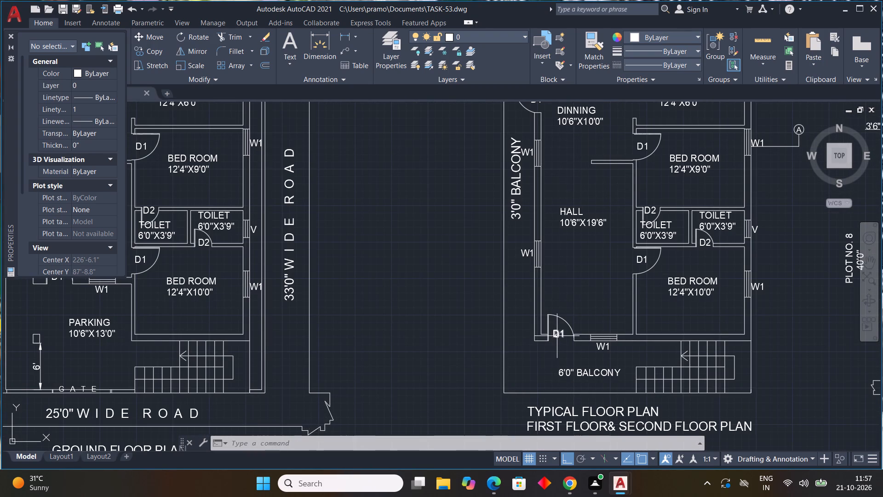
{"action": "left_click", "coordinate": [557, 335]}
{"action": "type", "text": "CO"}
{"action": "key", "text": "space"}
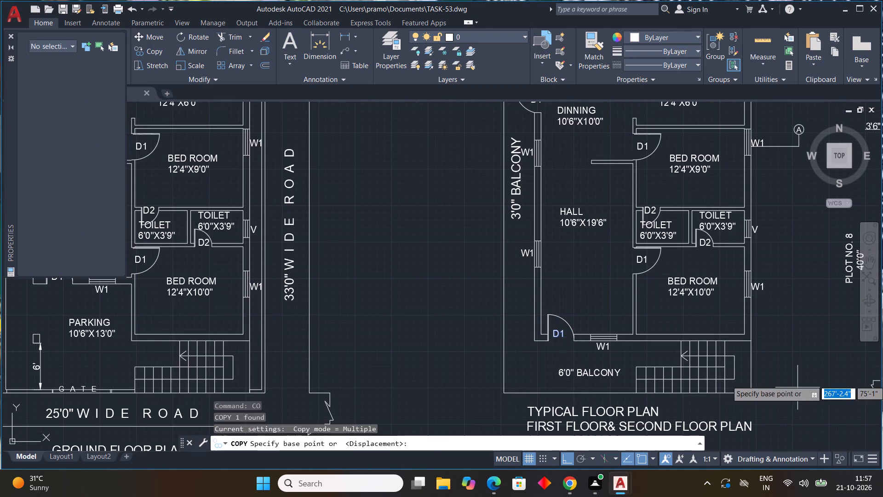
{"action": "left_click", "coordinate": [556, 335]}
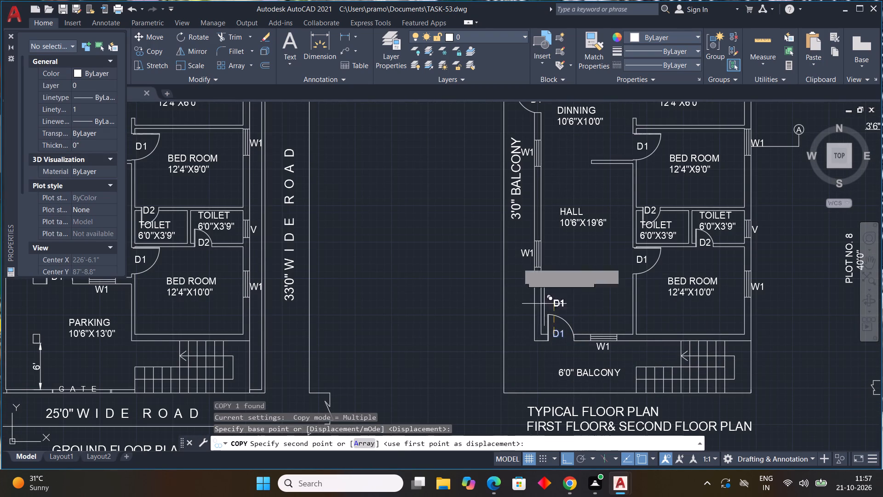
{"action": "middle_click_drag", "start_coordinate": [519, 237], "coordinate": [500, 489]}
{"action": "key", "text": "F8"}
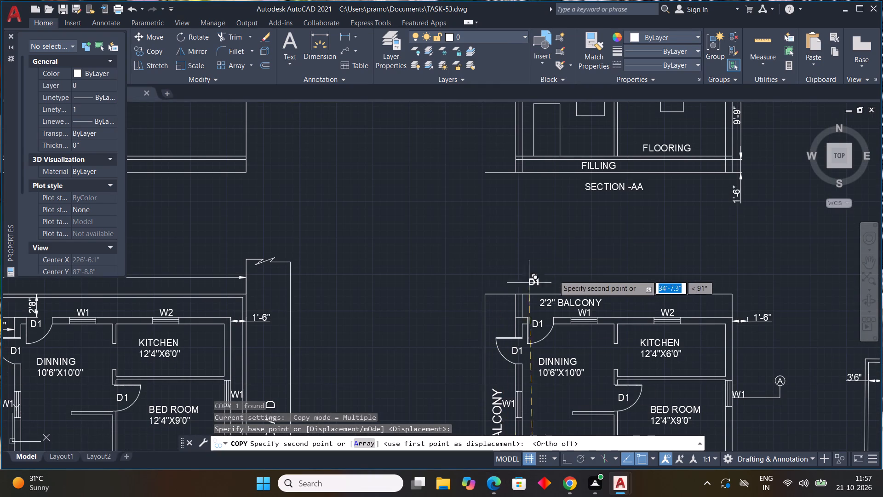
{"action": "middle_click_drag", "start_coordinate": [559, 266], "coordinate": [511, 424]}
{"action": "scroll", "coordinate": [452, 312], "scroll_direction": "up", "scroll_amount": 3}
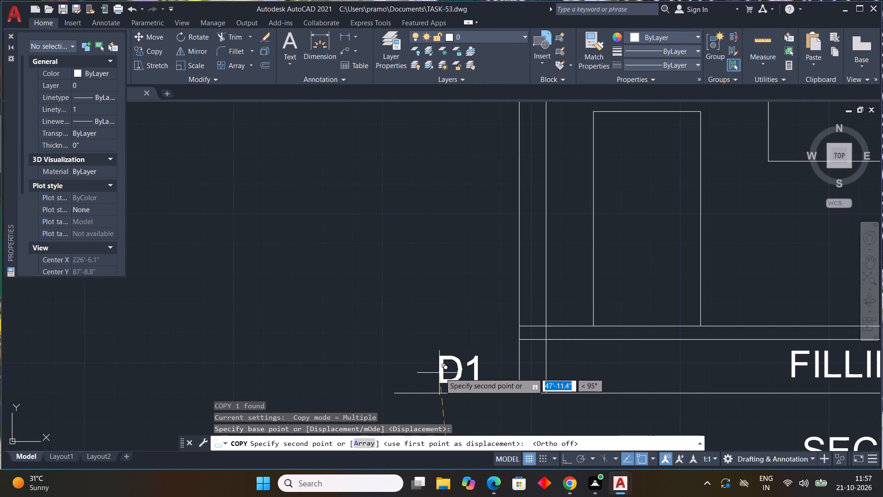
{"action": "left_click", "coordinate": [447, 368]}
{"action": "key", "text": "Escape"}
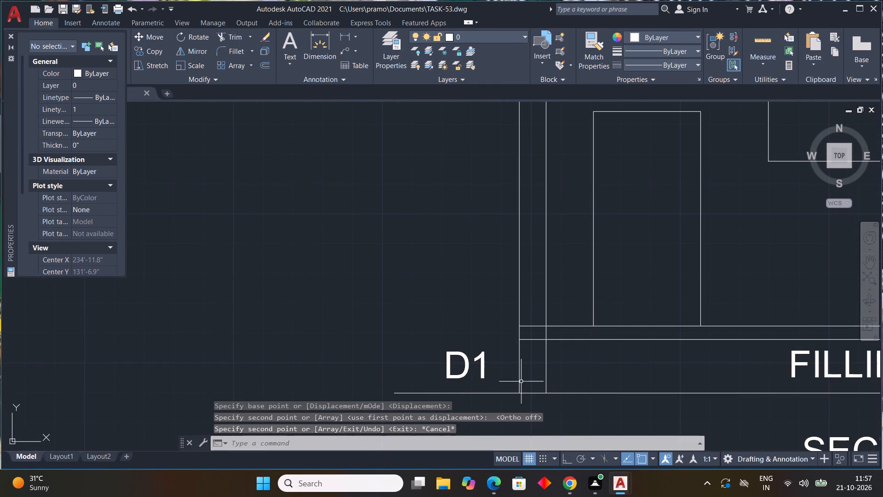
Replace the text of the copied D1 label beside the section's base with "G".
{"action": "double_click", "coordinate": [466, 375]}
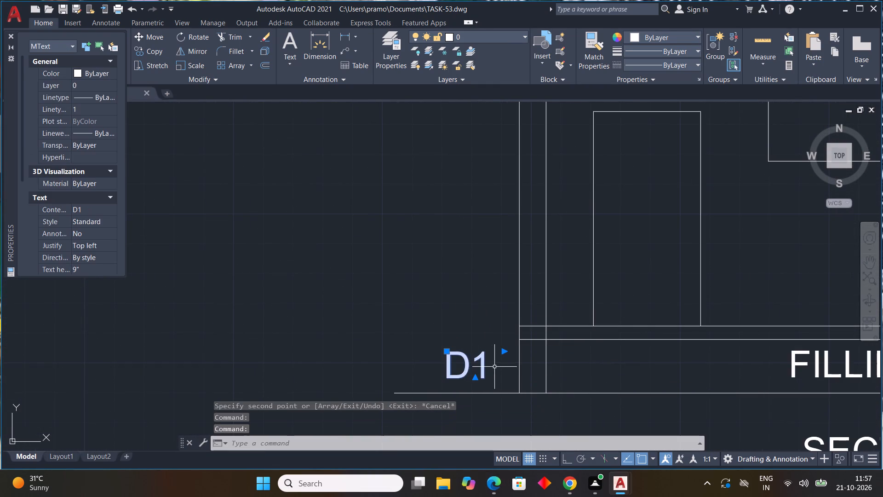
{"action": "double_click", "coordinate": [462, 373]}
{"action": "left_click", "coordinate": [493, 371]}
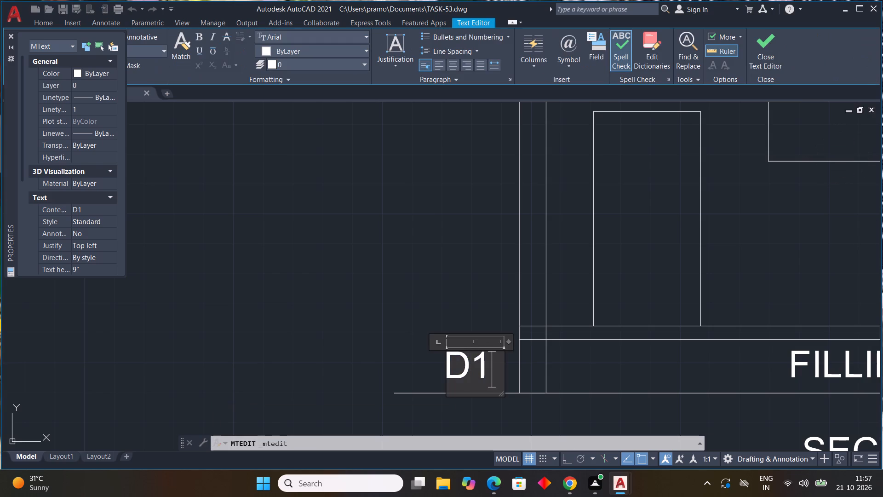
{"action": "key", "text": "BackSpace"}
{"action": "key", "text": "BackSpace"}
{"action": "key", "text": "BackSpace"}
{"action": "key", "text": "BackSpace"}
{"action": "key", "text": "BackSpace"}
{"action": "key", "text": "BackSpace"}
{"action": "key", "text": "BackSpace"}
{"action": "key", "text": "BackSpace"}
{"action": "key", "text": "BackSpace"}
{"action": "key", "text": "BackSpace"}
{"action": "key", "text": "BackSpace"}
{"action": "key", "text": "BackSpace"}
{"action": "key", "text": "BackSpace"}
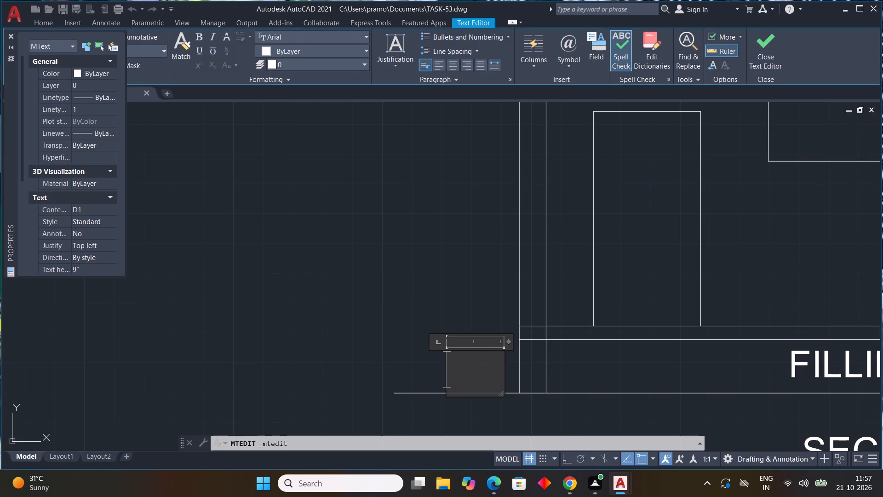
{"action": "key", "text": "g"}
{"action": "scroll", "coordinate": [493, 371], "scroll_direction": "up", "scroll_amount": 2}
{"action": "left_click", "coordinate": [334, 306]}
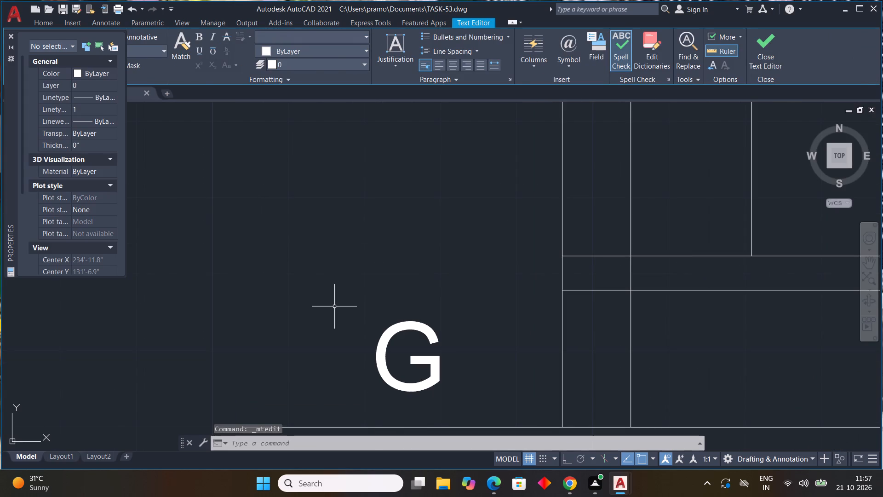
Copy the G label from the section's left side to just outside its right wall, slightly above the ground line.
{"action": "left_click", "coordinate": [425, 379]}
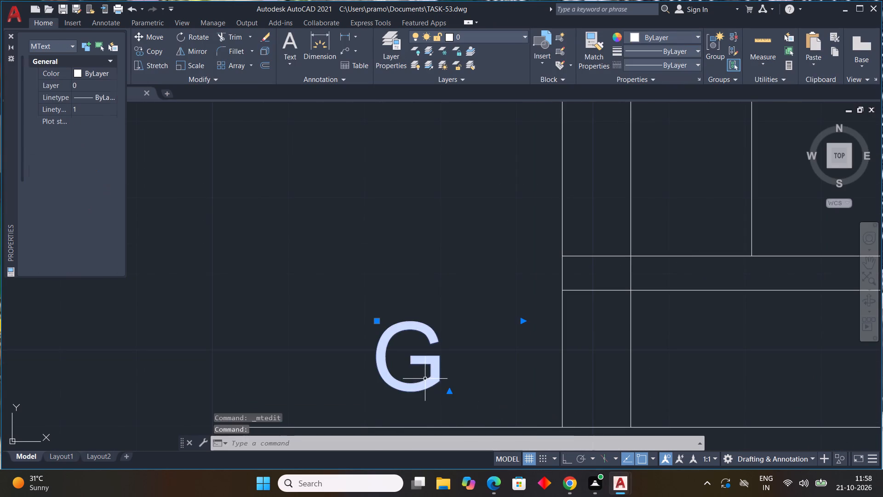
{"action": "type", "text": "CO"}
{"action": "key", "text": "space"}
{"action": "left_click", "coordinate": [407, 388]}
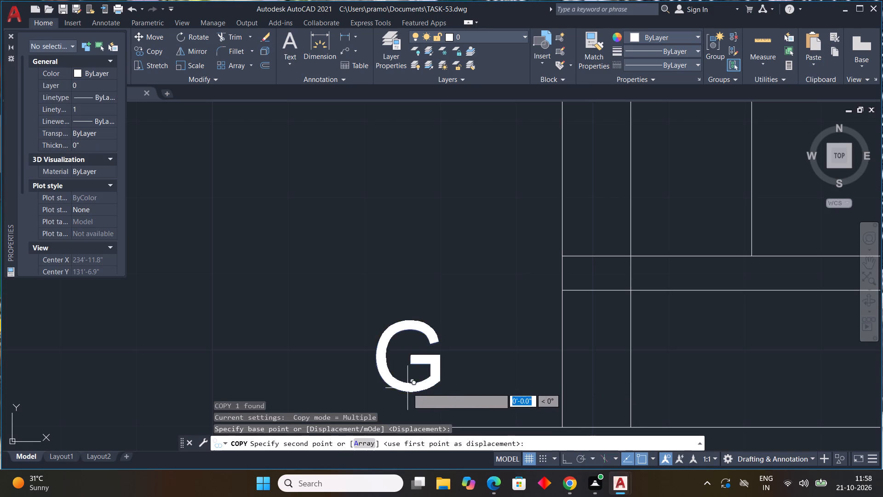
{"action": "scroll", "coordinate": [569, 387], "scroll_direction": "down", "scroll_amount": 1}
{"action": "middle_click_drag", "start_coordinate": [568, 387], "coordinate": [0, 239]}
{"action": "scroll", "coordinate": [711, 315], "scroll_direction": "down", "scroll_amount": 2}
{"action": "middle_click_drag", "start_coordinate": [711, 315], "coordinate": [294, 349]}
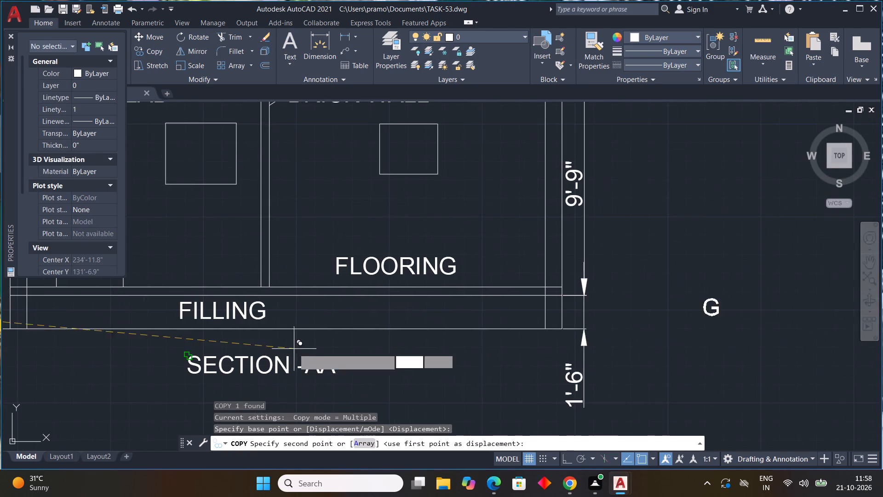
{"action": "scroll", "coordinate": [585, 325], "scroll_direction": "up", "scroll_amount": 3}
{"action": "left_click", "coordinate": [541, 319]}
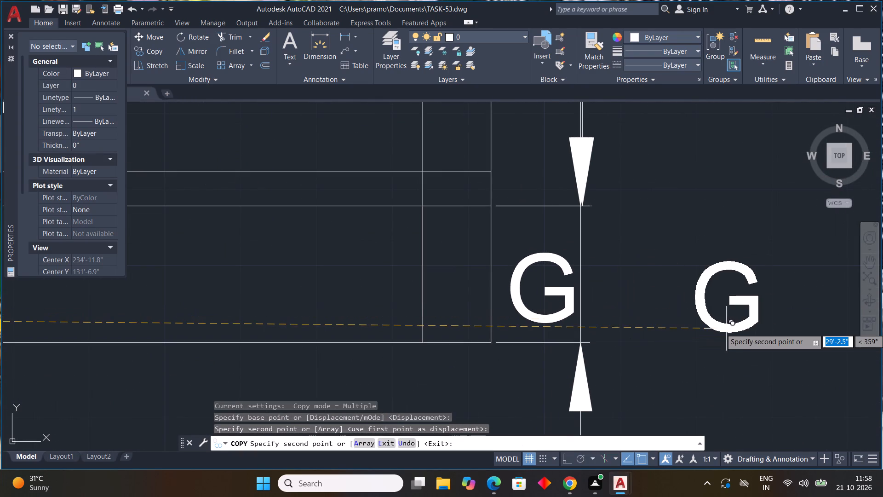
{"action": "key", "text": "Escape"}
Replace the text of the copied G label outside the section's right wall with "L".
{"action": "double_click", "coordinate": [553, 311]}
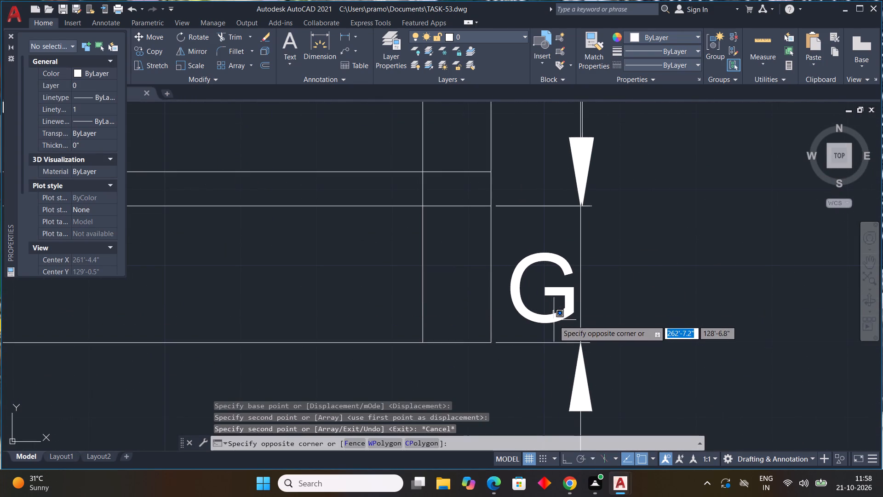
{"action": "double_click", "coordinate": [552, 321]}
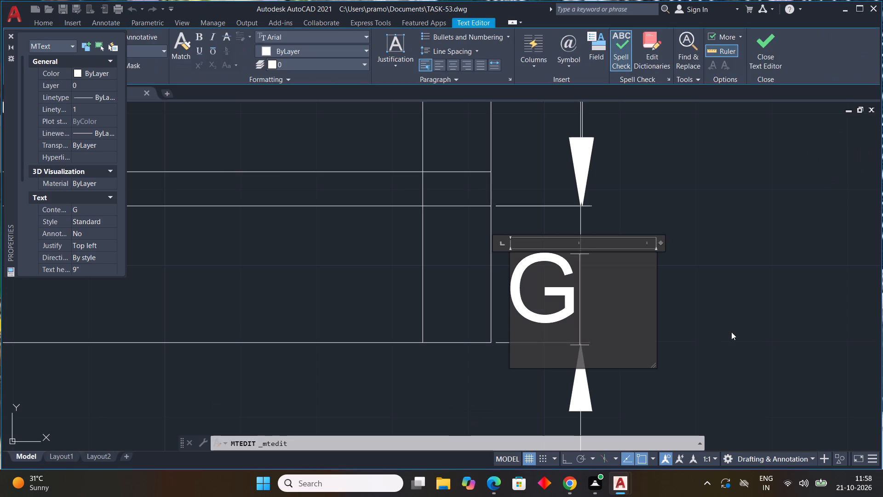
{"action": "key", "text": "BackSpace"}
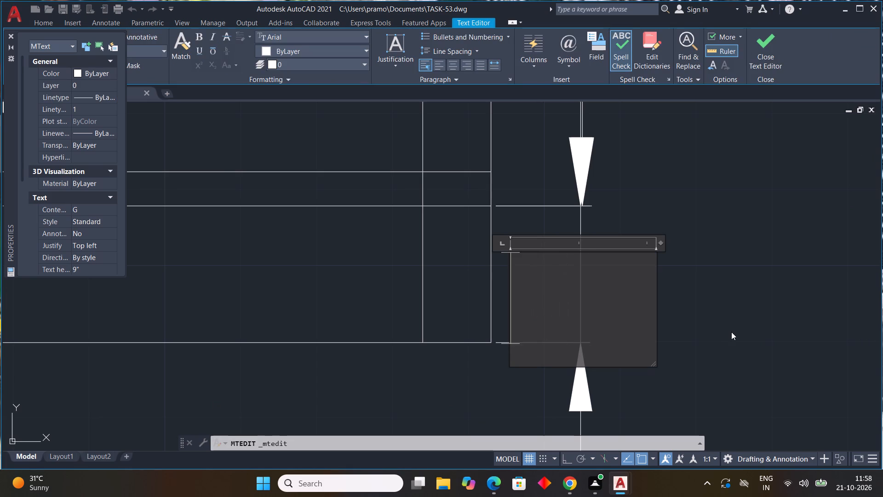
{"action": "key", "text": "l"}
{"action": "left_click", "coordinate": [712, 188]}
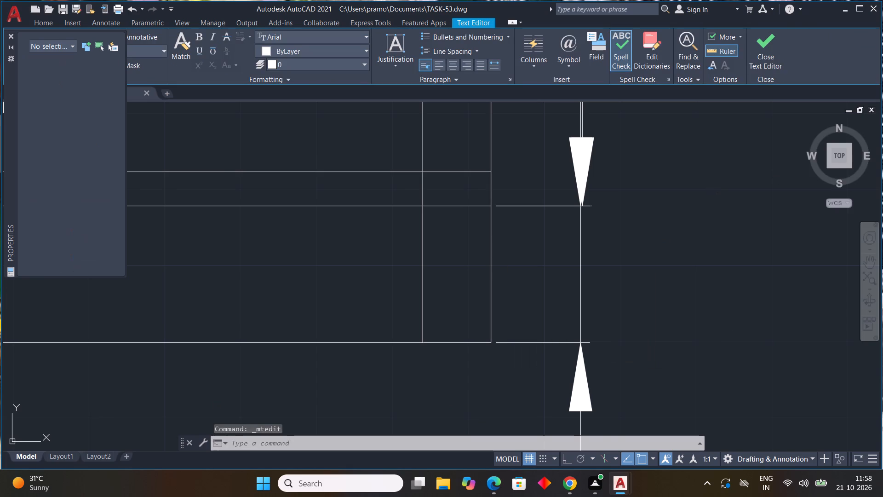
Draw a 34'-6" vertical line from the elevation's ground line to its top line, aligned with the ground-floor plan's wall corner at the 3'6" offset.
{"action": "scroll", "coordinate": [707, 191], "scroll_direction": "down", "scroll_amount": 12}
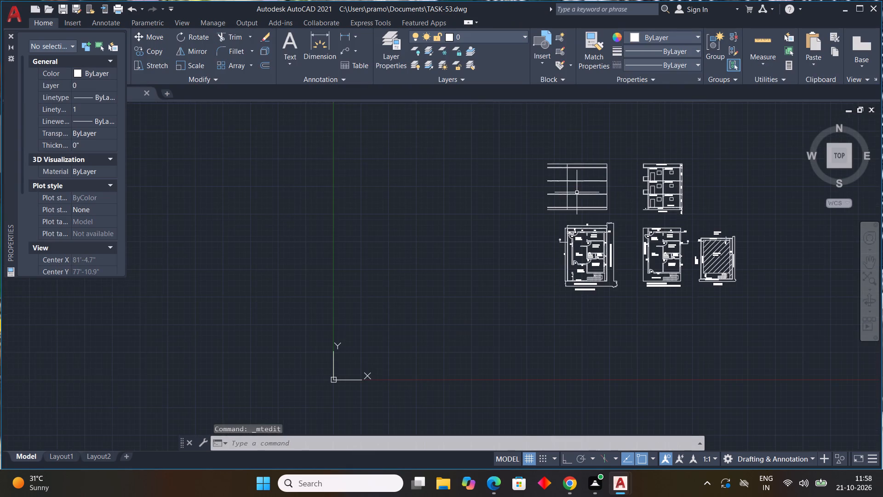
{"action": "middle_click_drag", "start_coordinate": [577, 192], "coordinate": [617, 233]}
{"action": "scroll", "coordinate": [618, 231], "scroll_direction": "up", "scroll_amount": 3}
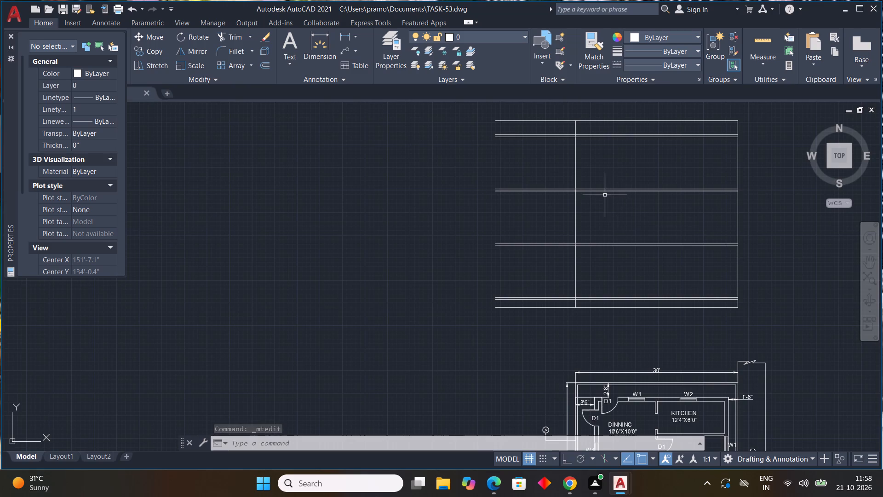
{"action": "middle_click_drag", "start_coordinate": [605, 195], "coordinate": [596, 216]}
{"action": "scroll", "coordinate": [605, 195], "scroll_direction": "down", "scroll_amount": 1}
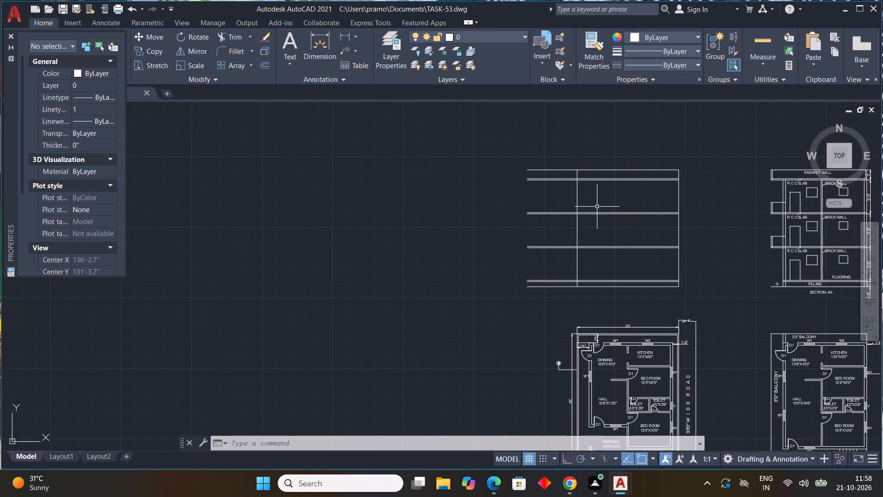
{"action": "scroll", "coordinate": [597, 206], "scroll_direction": "up", "scroll_amount": 1}
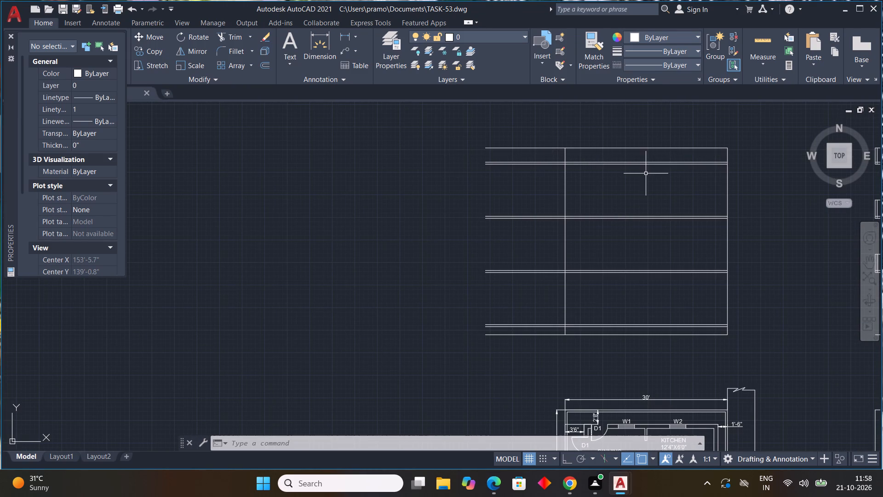
{"action": "middle_click_drag", "start_coordinate": [640, 172], "coordinate": [598, 100]}
{"action": "middle_click", "coordinate": [598, 100]}
{"action": "key", "text": "l"}
{"action": "key", "text": "space"}
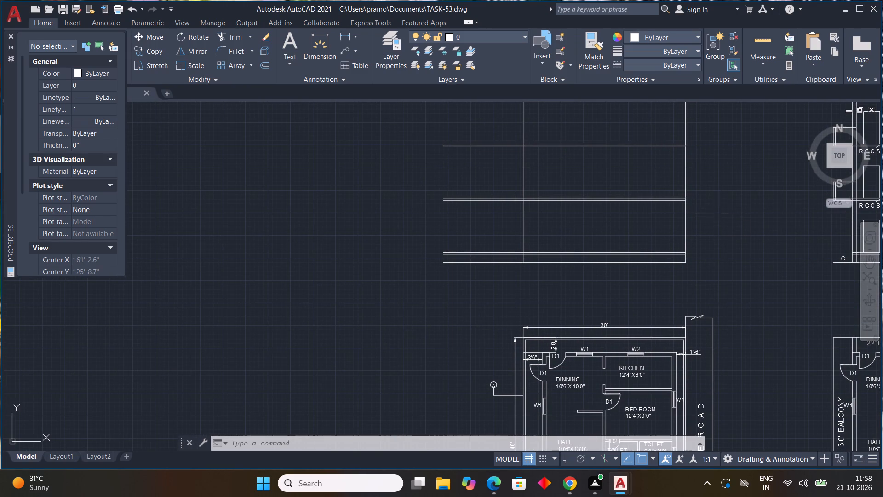
{"action": "scroll", "coordinate": [540, 268], "scroll_direction": "up", "scroll_amount": 2}
{"action": "middle_click_drag", "start_coordinate": [548, 304], "coordinate": [510, 144]}
{"action": "scroll", "coordinate": [546, 299], "scroll_direction": "down", "scroll_amount": 1}
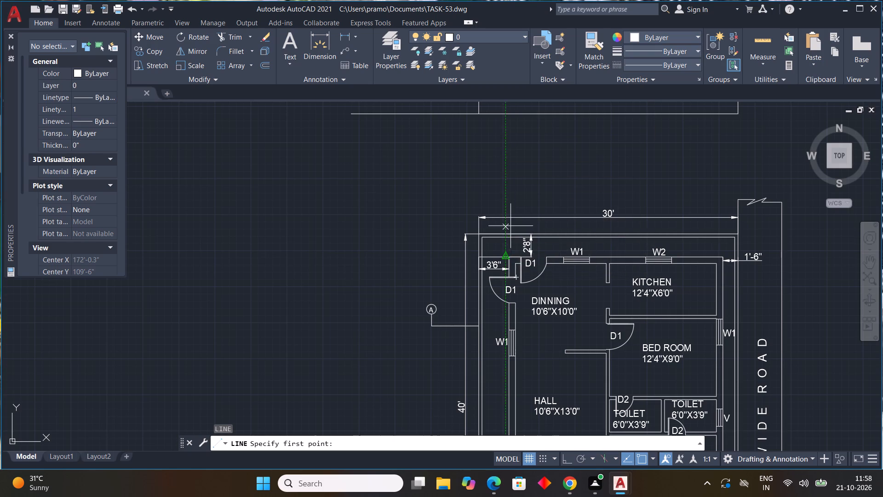
{"action": "scroll", "coordinate": [514, 264], "scroll_direction": "up", "scroll_amount": 4}
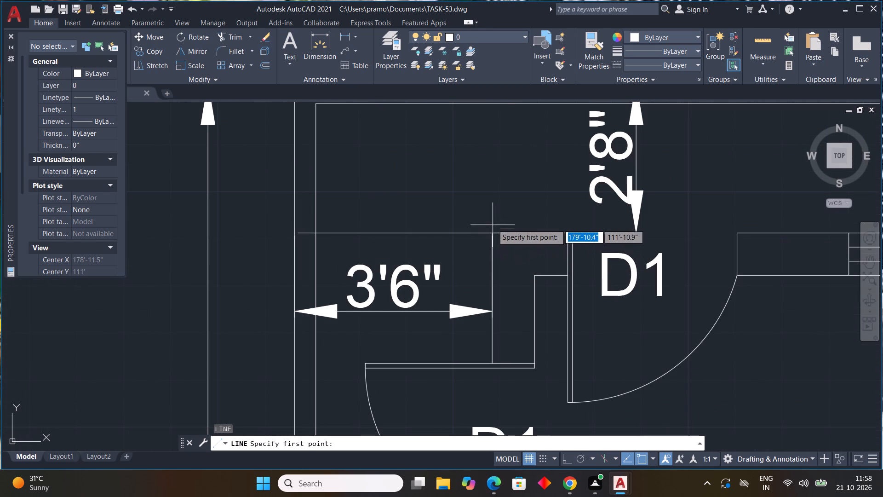
{"action": "scroll", "coordinate": [493, 185], "scroll_direction": "down", "scroll_amount": 2}
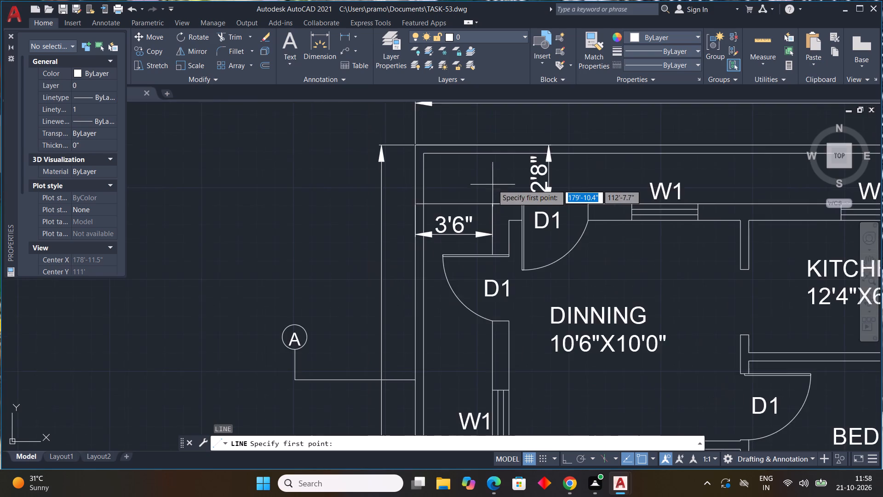
{"action": "scroll", "coordinate": [493, 185], "scroll_direction": "down", "scroll_amount": 1}
{"action": "middle_click_drag", "start_coordinate": [493, 185], "coordinate": [476, 286]}
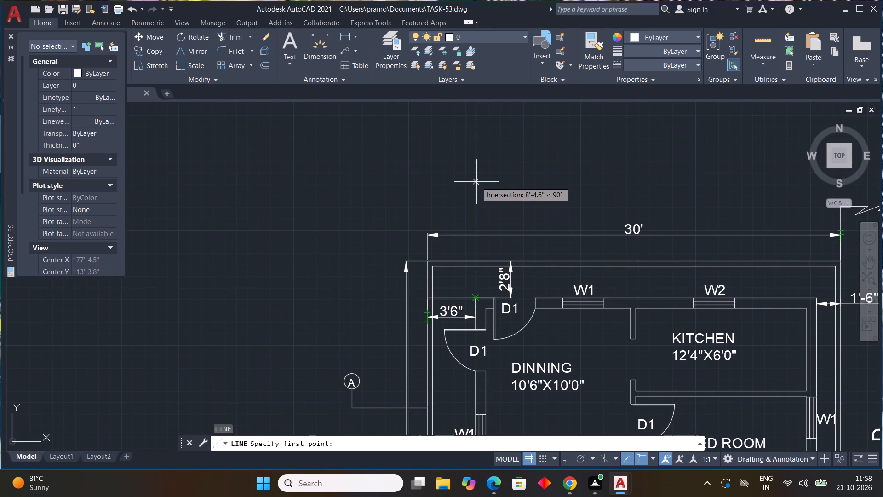
{"action": "middle_click_drag", "start_coordinate": [476, 182], "coordinate": [468, 291]}
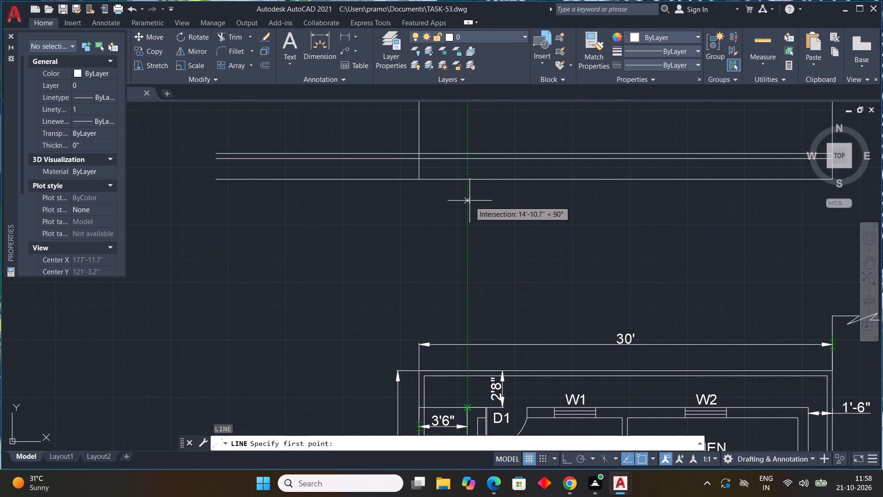
{"action": "left_click", "coordinate": [468, 180]}
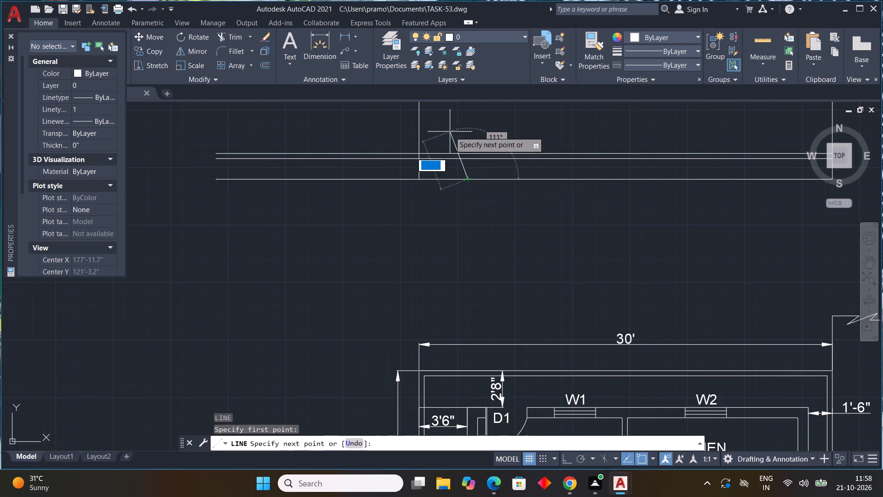
{"action": "middle_click_drag", "start_coordinate": [463, 138], "coordinate": [482, 373]}
{"action": "middle_click", "coordinate": [482, 373]}
{"action": "key", "text": "F8"}
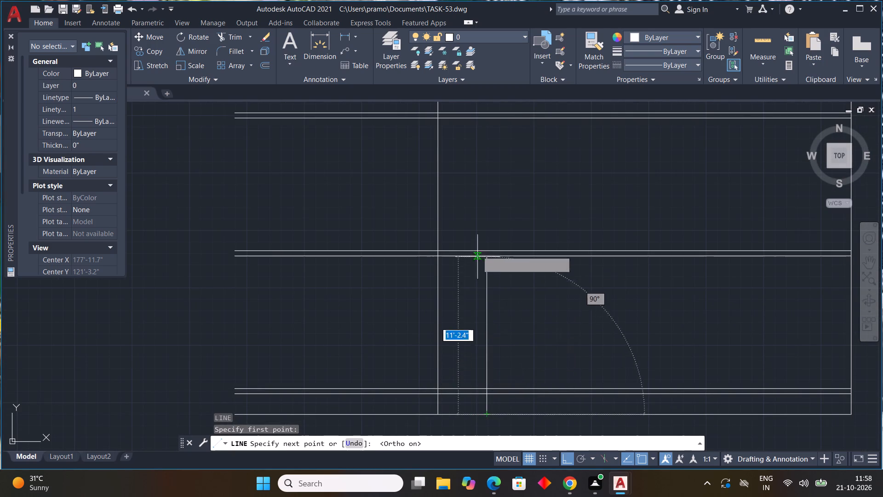
{"action": "middle_click_drag", "start_coordinate": [482, 222], "coordinate": [465, 354]}
{"action": "middle_click", "coordinate": [465, 354]}
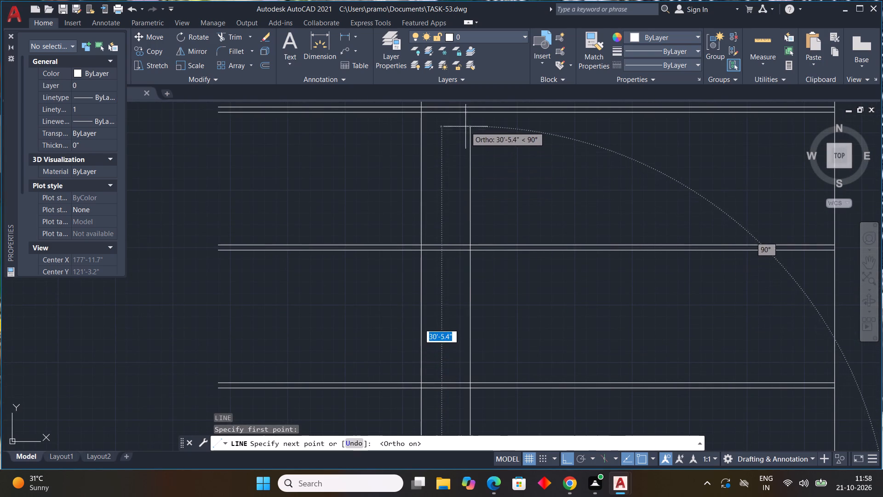
{"action": "middle_click_drag", "start_coordinate": [464, 125], "coordinate": [456, 222]}
{"action": "scroll", "coordinate": [464, 125], "scroll_direction": "down", "scroll_amount": 1}
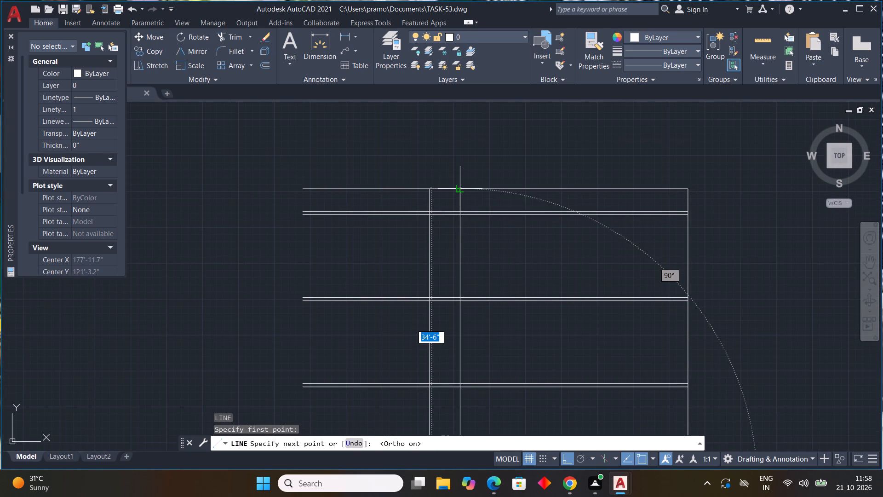
{"action": "left_click", "coordinate": [459, 192]}
{"action": "key", "text": "Escape"}
Draw a vertical line from the elevation's ground line to its top line, aligned with the left face of the wall between dining and kitchen.
{"action": "scroll", "coordinate": [530, 252], "scroll_direction": "down", "scroll_amount": 2}
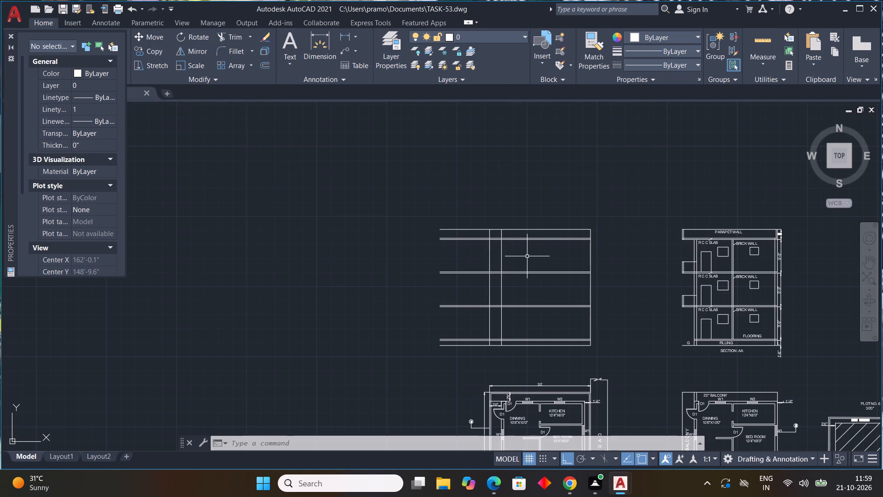
{"action": "scroll", "coordinate": [528, 266], "scroll_direction": "down", "scroll_amount": 1}
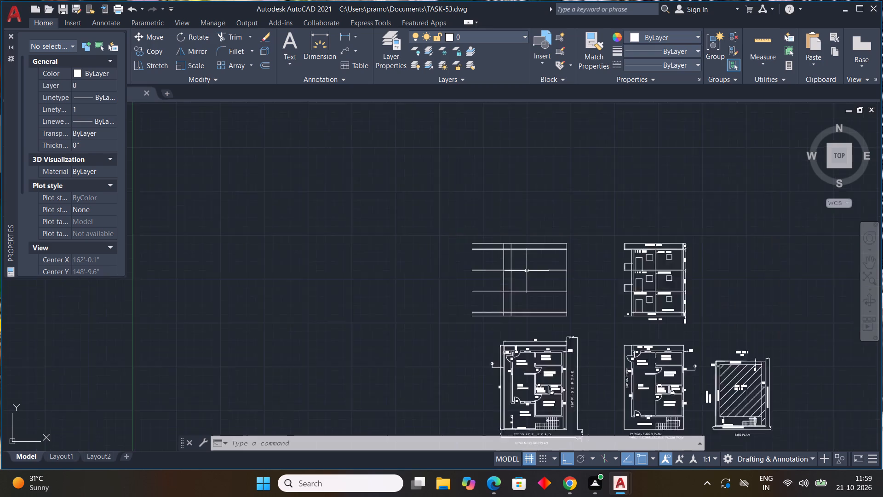
{"action": "scroll", "coordinate": [527, 271], "scroll_direction": "down", "scroll_amount": 1}
{"action": "scroll", "coordinate": [518, 347], "scroll_direction": "up", "scroll_amount": 3}
{"action": "middle_click_drag", "start_coordinate": [517, 339], "coordinate": [476, 371]}
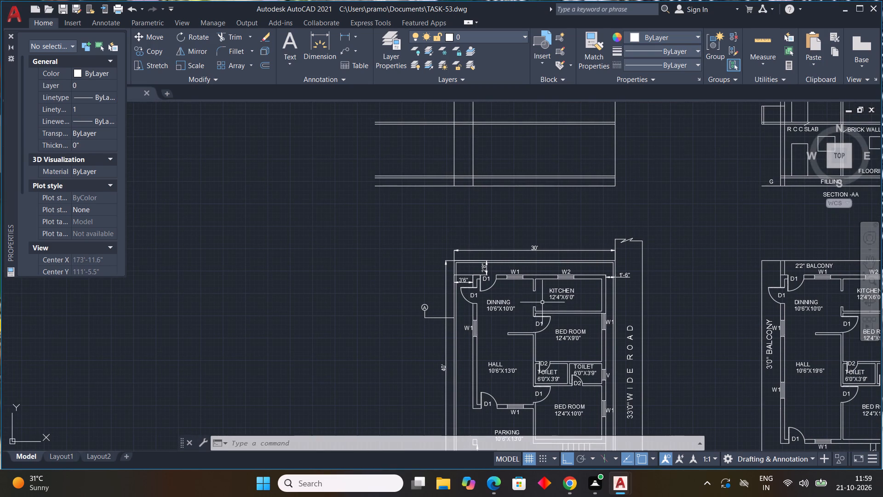
{"action": "type", "text": "L"}
{"action": "key", "text": "space"}
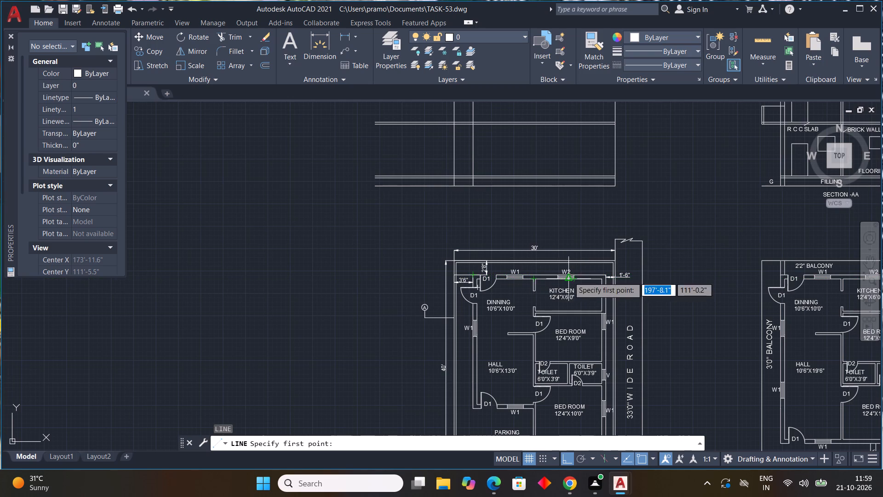
{"action": "scroll", "coordinate": [535, 281], "scroll_direction": "up", "scroll_amount": 4}
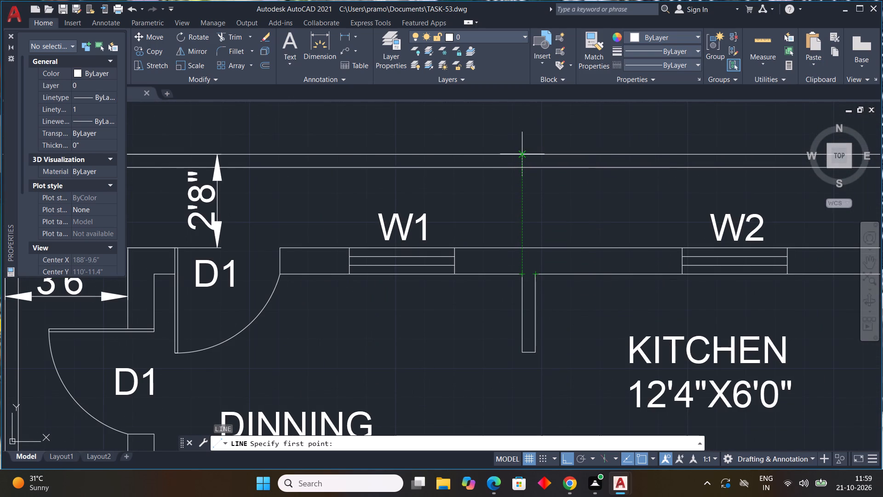
{"action": "middle_click_drag", "start_coordinate": [523, 152], "coordinate": [515, 332]}
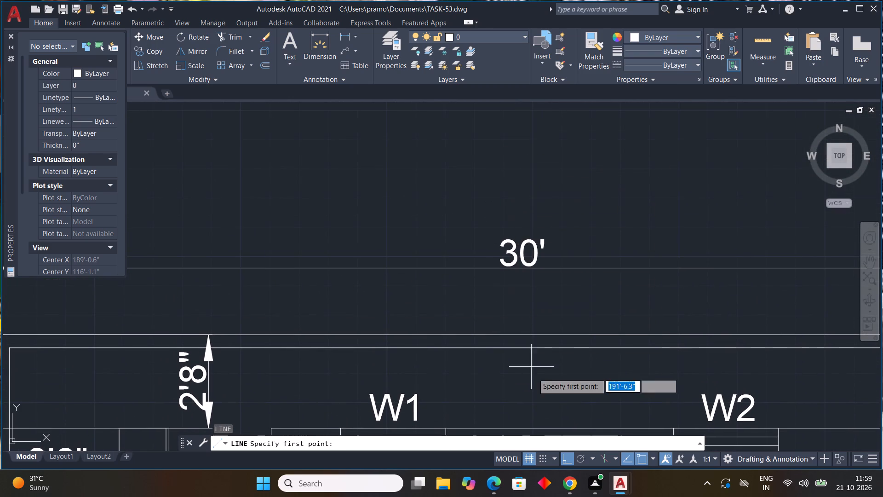
{"action": "scroll", "coordinate": [533, 344], "scroll_direction": "down", "scroll_amount": 2}
{"action": "middle_click_drag", "start_coordinate": [524, 310], "coordinate": [522, 297]}
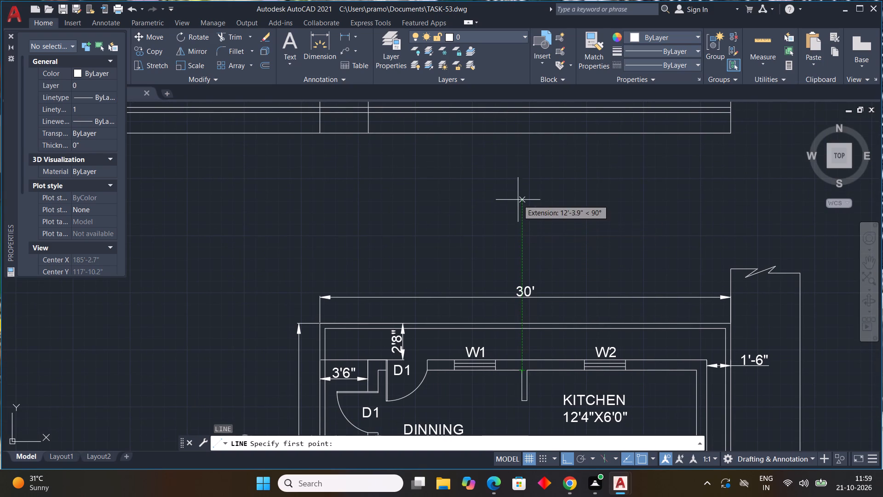
{"action": "left_click", "coordinate": [521, 134]}
{"action": "scroll", "coordinate": [569, 155], "scroll_direction": "down", "scroll_amount": 1}
{"action": "middle_click_drag", "start_coordinate": [569, 155], "coordinate": [579, 492]}
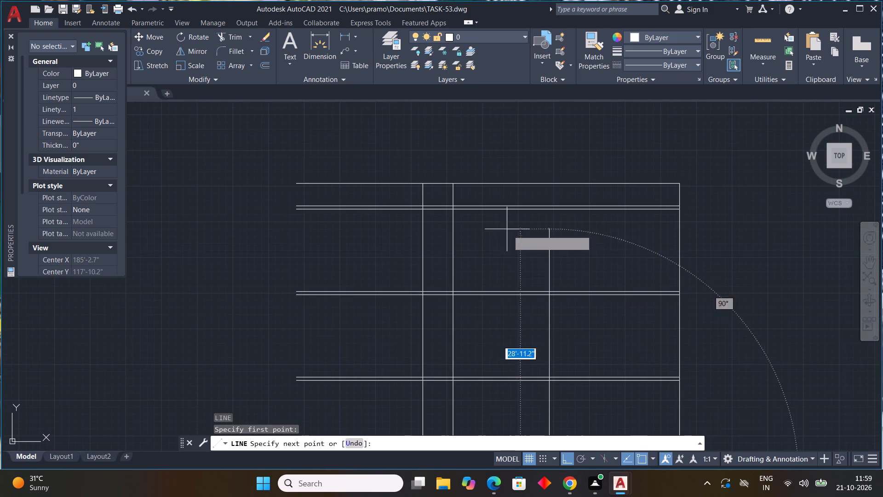
{"action": "left_click", "coordinate": [549, 182]}
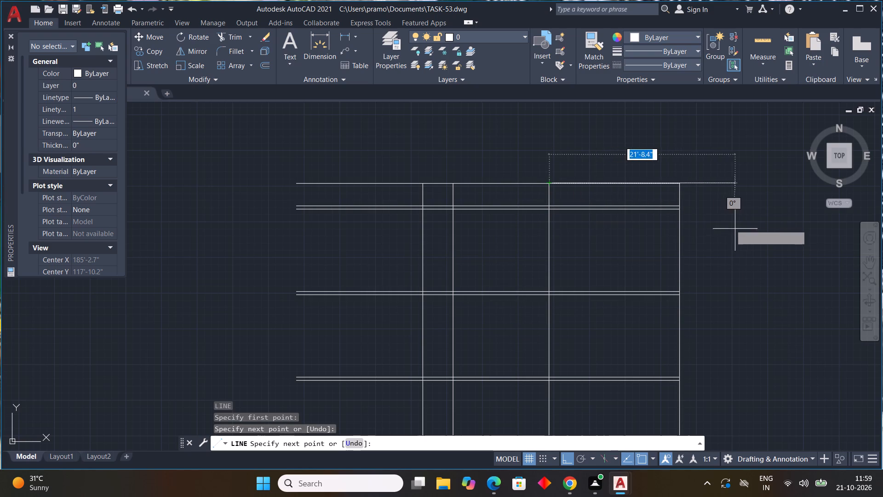
{"action": "key", "text": "Escape"}
Erase the upper line of each of the four paired horizontal level lines in the elevation.
{"action": "scroll", "coordinate": [637, 269], "scroll_direction": "down", "scroll_amount": 1}
{"action": "middle_click_drag", "start_coordinate": [580, 312], "coordinate": [540, 302]}
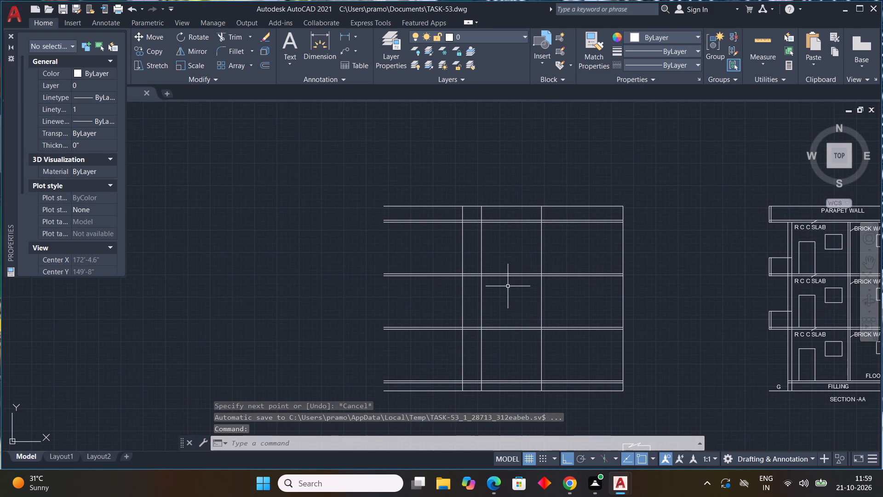
{"action": "scroll", "coordinate": [508, 286], "scroll_direction": "up", "scroll_amount": 2}
{"action": "scroll", "coordinate": [506, 255], "scroll_direction": "down", "scroll_amount": 2}
{"action": "scroll", "coordinate": [510, 256], "scroll_direction": "up", "scroll_amount": 2}
{"action": "left_click", "coordinate": [510, 255]}
{"action": "scroll", "coordinate": [570, 213], "scroll_direction": "down", "scroll_amount": 2}
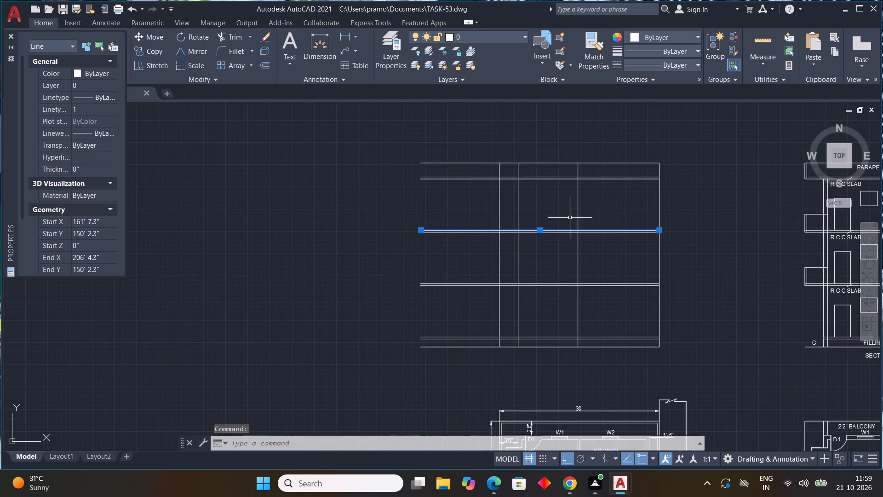
{"action": "scroll", "coordinate": [566, 343], "scroll_direction": "up", "scroll_amount": 3}
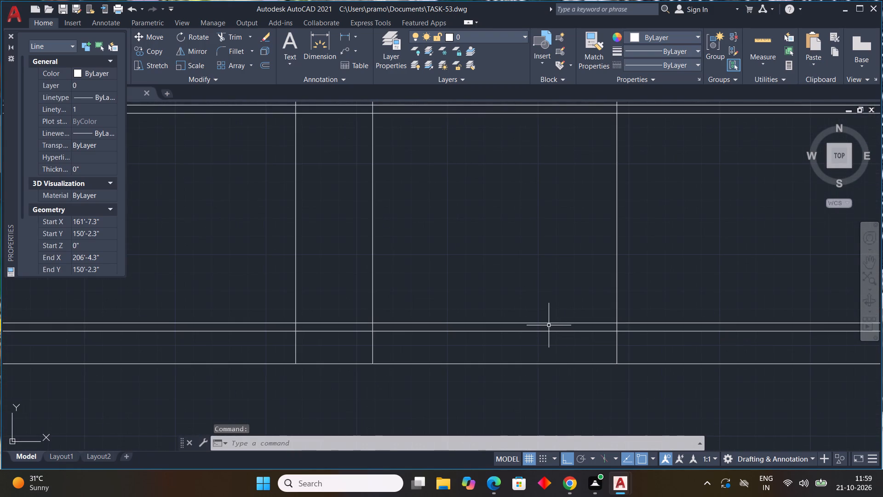
{"action": "left_click", "coordinate": [549, 324]}
{"action": "middle_click_drag", "start_coordinate": [536, 207], "coordinate": [522, 351]}
{"action": "scroll", "coordinate": [523, 331], "scroll_direction": "down", "scroll_amount": 1}
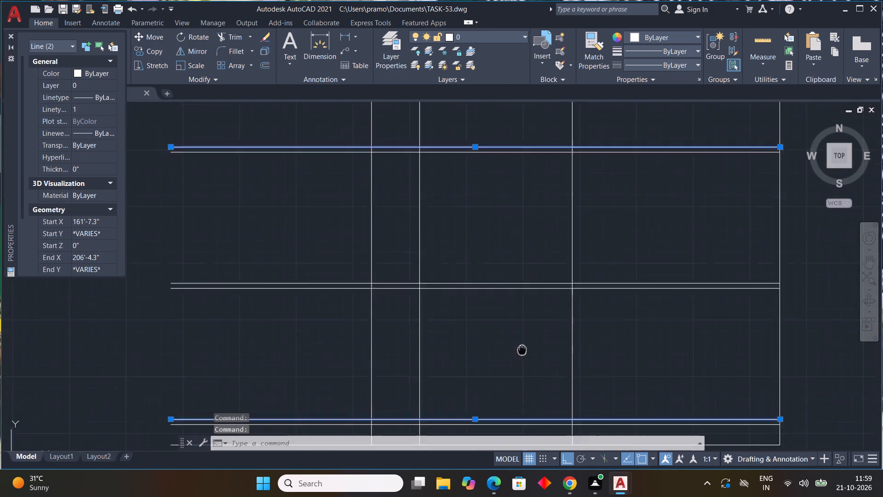
{"action": "middle_click_drag", "start_coordinate": [522, 351], "coordinate": [525, 361]}
{"action": "scroll", "coordinate": [522, 351], "scroll_direction": "down", "scroll_amount": 2}
{"action": "scroll", "coordinate": [527, 333], "scroll_direction": "up", "scroll_amount": 2}
{"action": "left_click", "coordinate": [518, 339]}
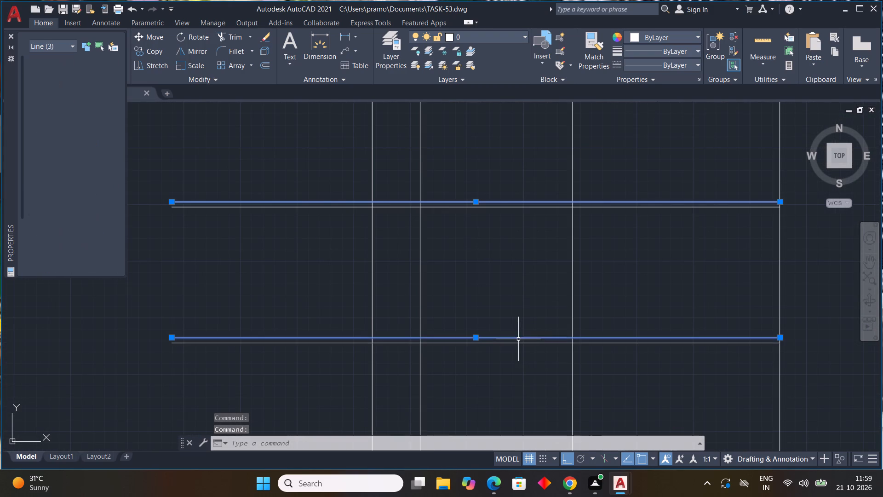
{"action": "scroll", "coordinate": [543, 318], "scroll_direction": "down", "scroll_amount": 1}
{"action": "middle_click_drag", "start_coordinate": [539, 310], "coordinate": [538, 375]}
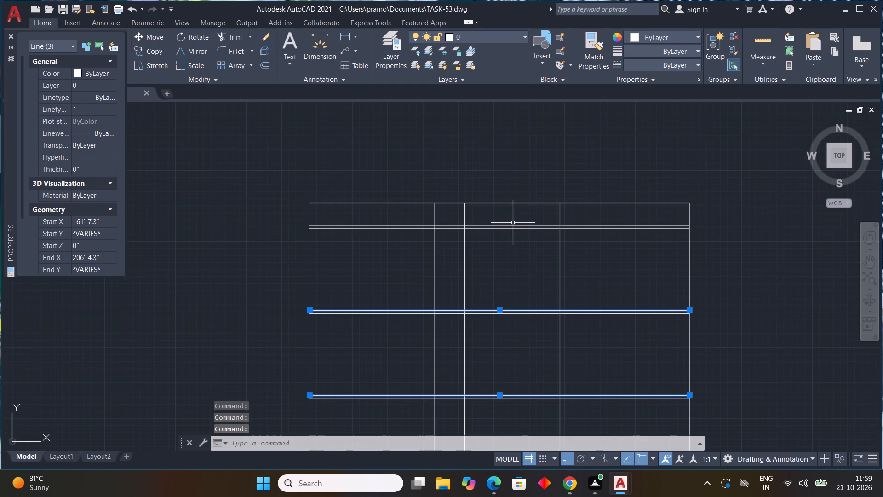
{"action": "left_click", "coordinate": [514, 224]}
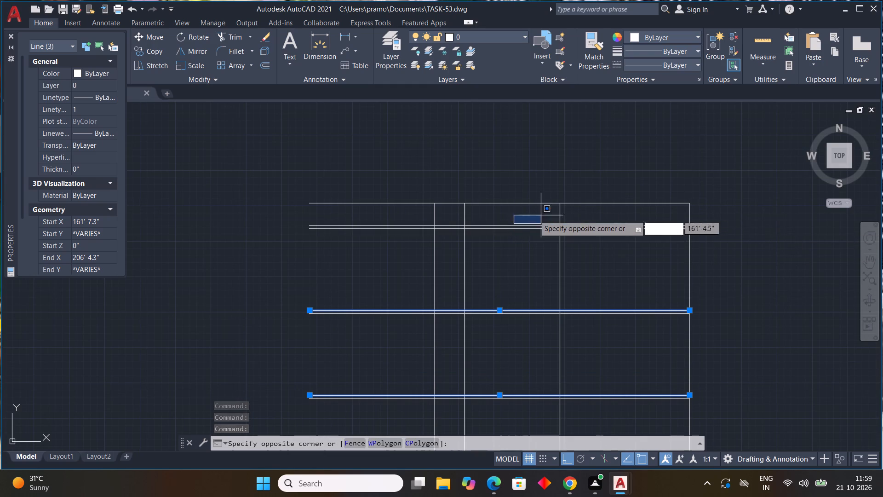
{"action": "scroll", "coordinate": [500, 225], "scroll_direction": "up", "scroll_amount": 3}
{"action": "left_click", "coordinate": [502, 228]}
{"action": "scroll", "coordinate": [665, 281], "scroll_direction": "down", "scroll_amount": 4}
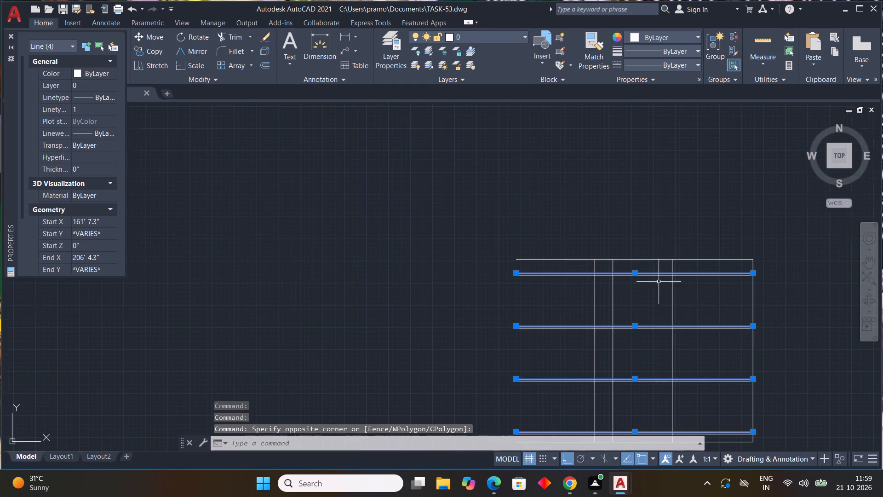
{"action": "key", "text": "Delete"}
Trim the horizontal line ends that extend past the elevation's leftmost vertical line.
{"action": "middle_click_drag", "start_coordinate": [607, 321], "coordinate": [546, 227]}
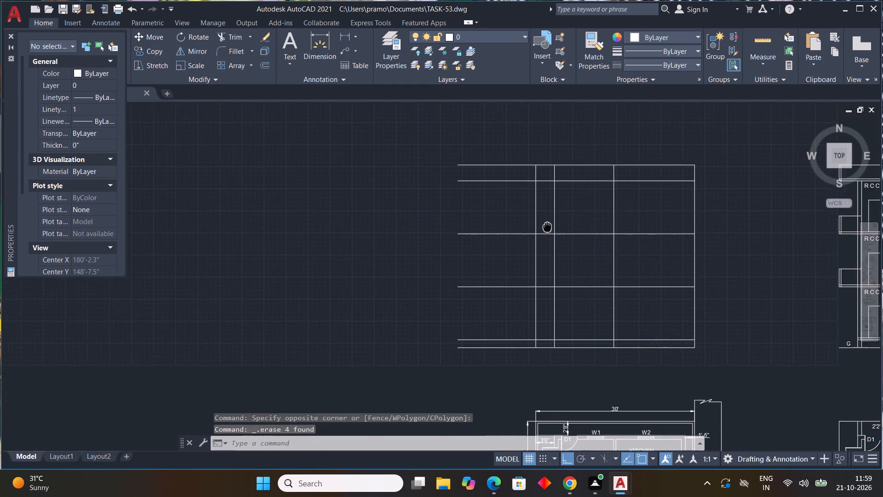
{"action": "middle_click_drag", "start_coordinate": [546, 227], "coordinate": [514, 225]}
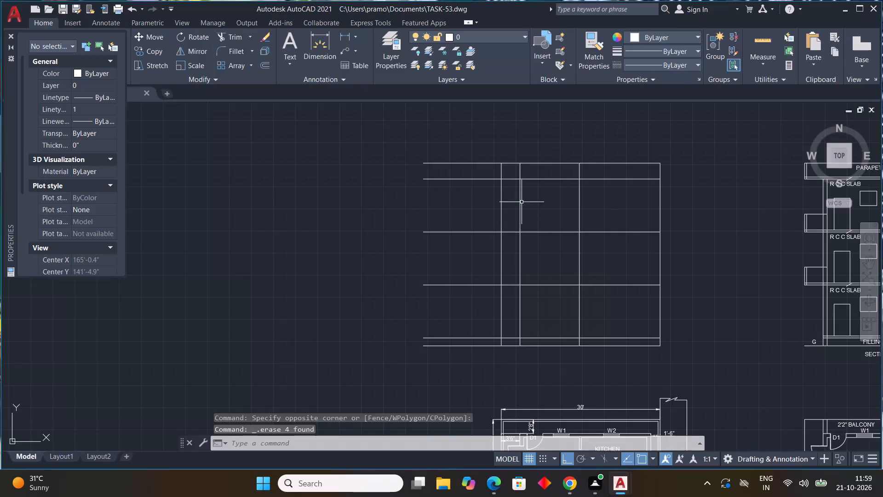
{"action": "key", "text": "t"}
{"action": "key", "text": "r"}
{"action": "key", "text": "space"}
{"action": "left_click_drag", "start_coordinate": [441, 156], "coordinate": [476, 366]}
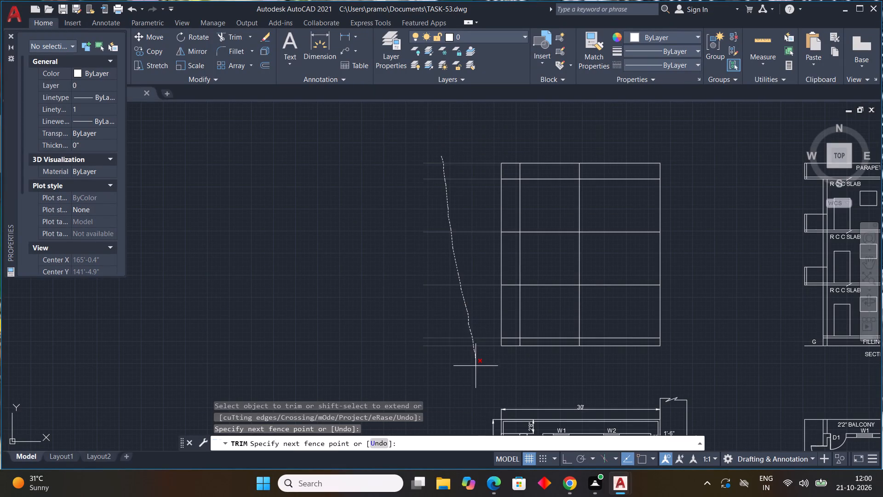
{"action": "left_click_drag", "start_coordinate": [476, 366], "coordinate": [476, 368]}
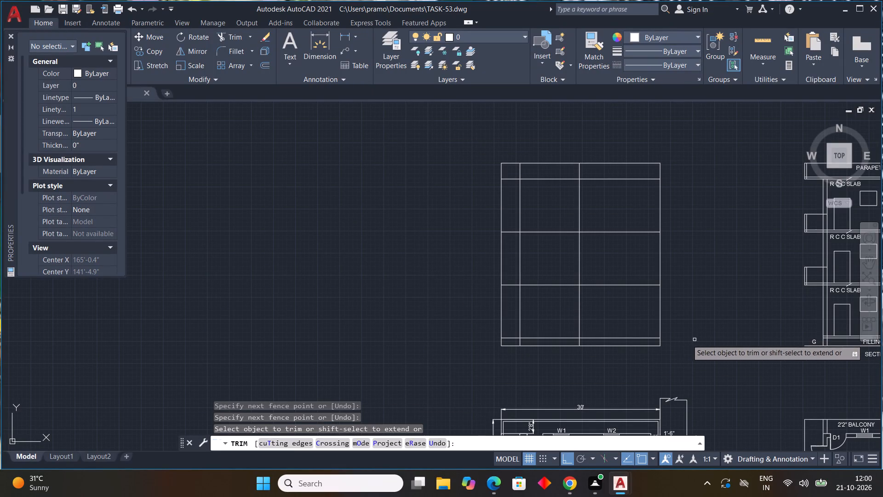
{"action": "key", "text": "Escape"}
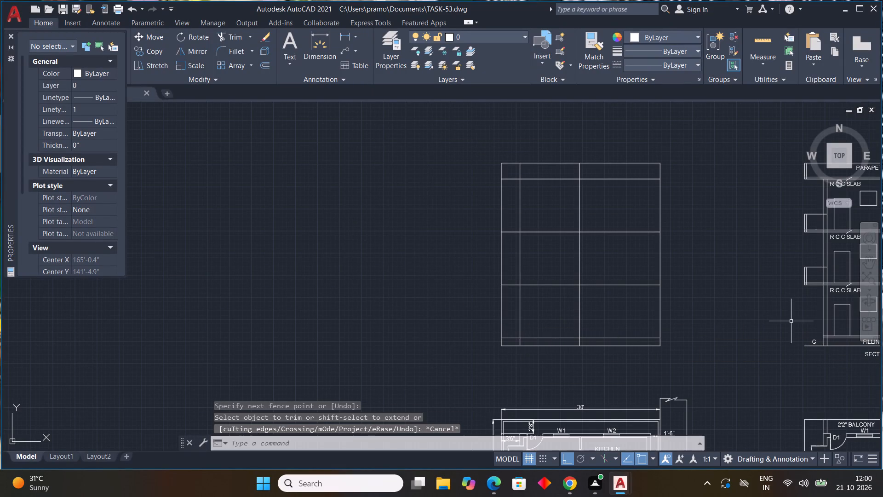
{"action": "key", "text": "Escape"}
{"action": "key", "text": "Escape"}
{"action": "key", "text": "Escape"}
{"action": "key", "text": "Escape"}
{"action": "key", "text": "Escape"}
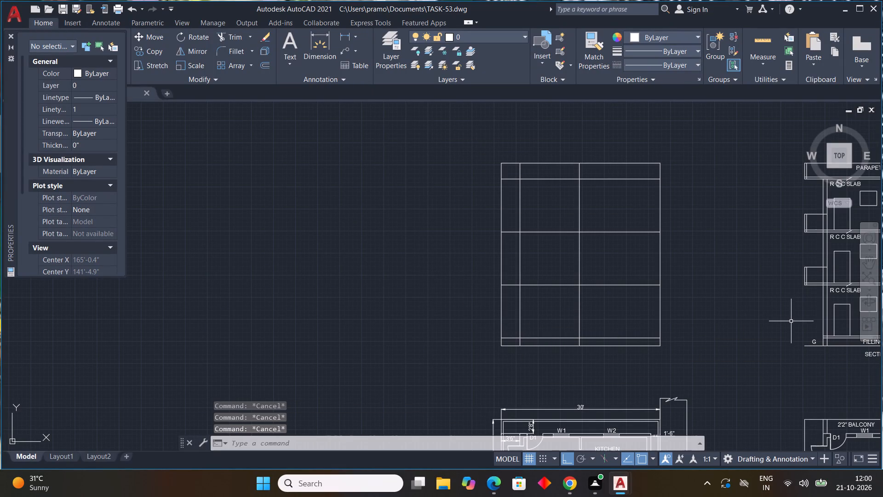
Offset the elevation's two intermediate floor lines 3' upward.
{"action": "type", "text": "OFF"}
{"action": "key", "text": "space"}
{"action": "type", "text": "3'"}
{"action": "key", "text": "Return"}
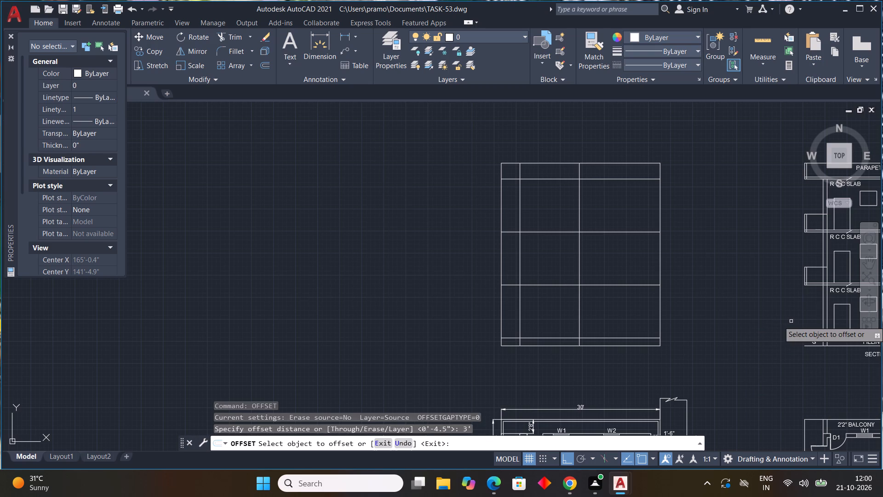
{"action": "middle_click_drag", "start_coordinate": [550, 361], "coordinate": [535, 407]}
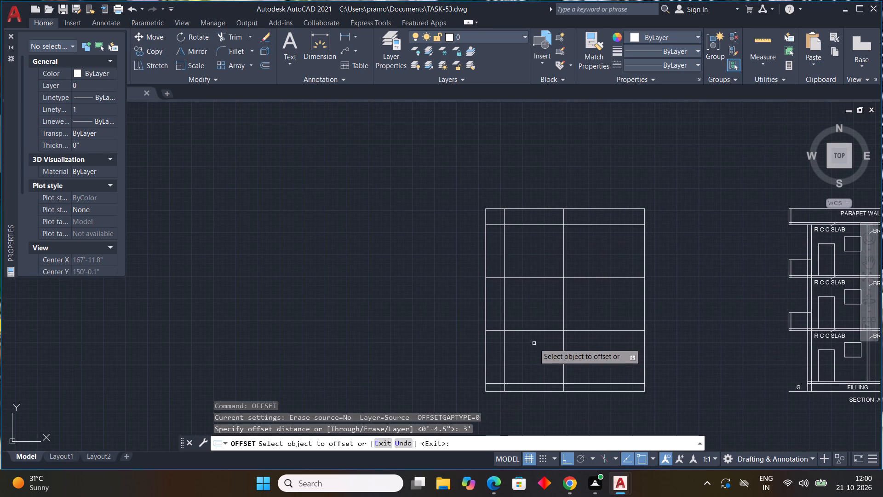
{"action": "left_click_drag", "start_coordinate": [532, 330], "coordinate": [532, 322]}
{"action": "left_click", "coordinate": [528, 307]}
{"action": "left_click", "coordinate": [519, 277]}
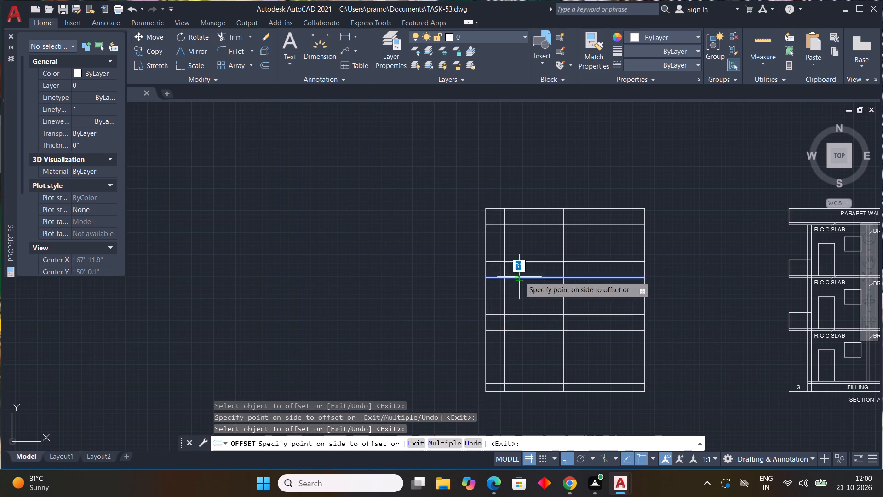
{"action": "left_click", "coordinate": [521, 254]}
Offset the elevation's right outer vertical line 3' inward.
{"action": "left_click", "coordinate": [645, 266]}
{"action": "left_click", "coordinate": [631, 265]}
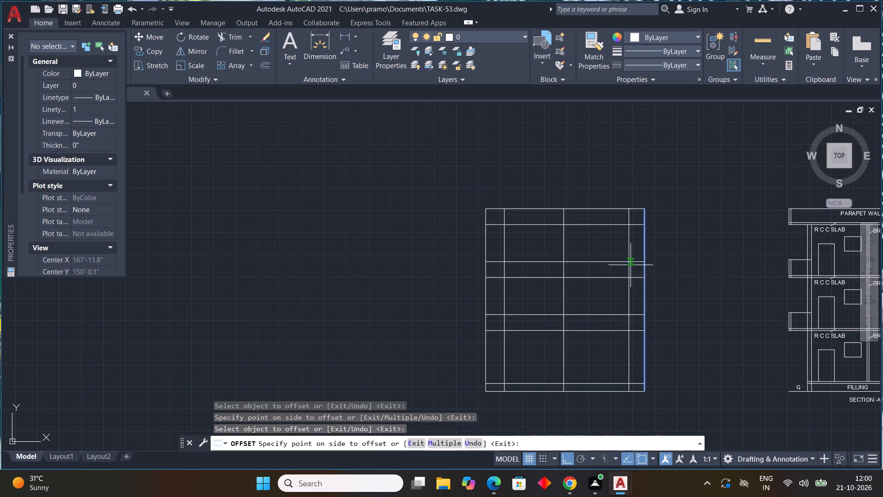
{"action": "key", "text": "Escape"}
{"action": "key", "text": "Escape"}
{"action": "key", "text": "Escape"}
{"action": "key", "text": "Escape"}
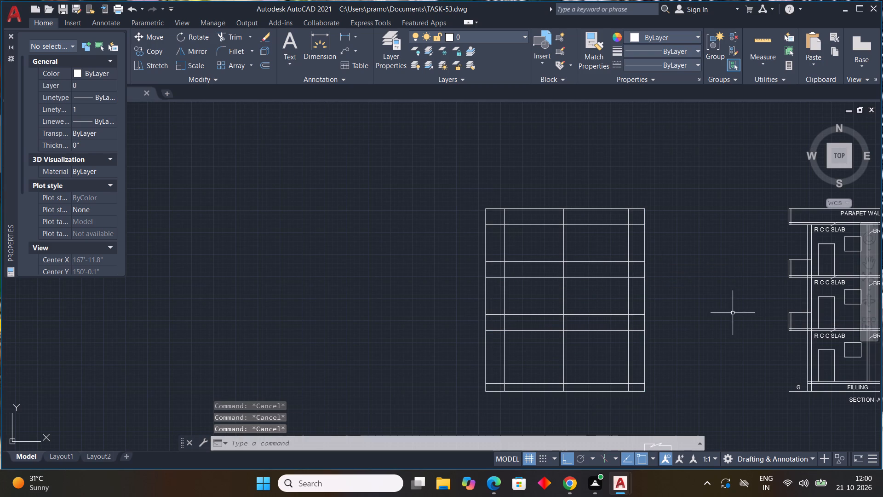
{"action": "key", "text": "Escape"}
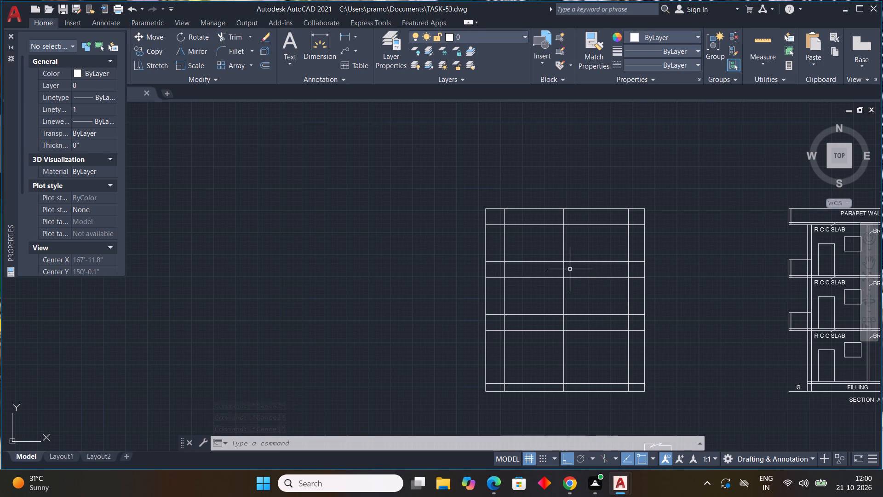
Trim the elevation's left outer line in the two gaps between the 3' parapet bands.
{"action": "type", "text": "TR"}
{"action": "key", "text": "space"}
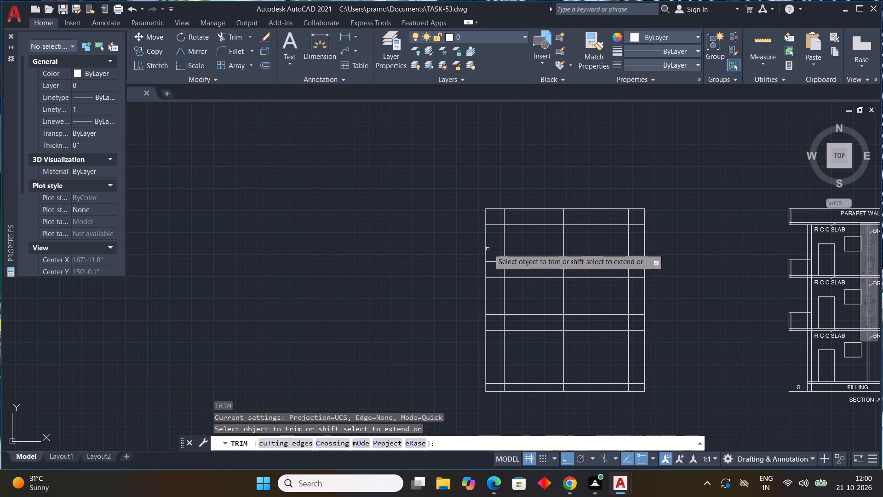
{"action": "left_click_drag", "start_coordinate": [493, 241], "coordinate": [457, 247]}
{"action": "left_click_drag", "start_coordinate": [494, 295], "coordinate": [464, 298]}
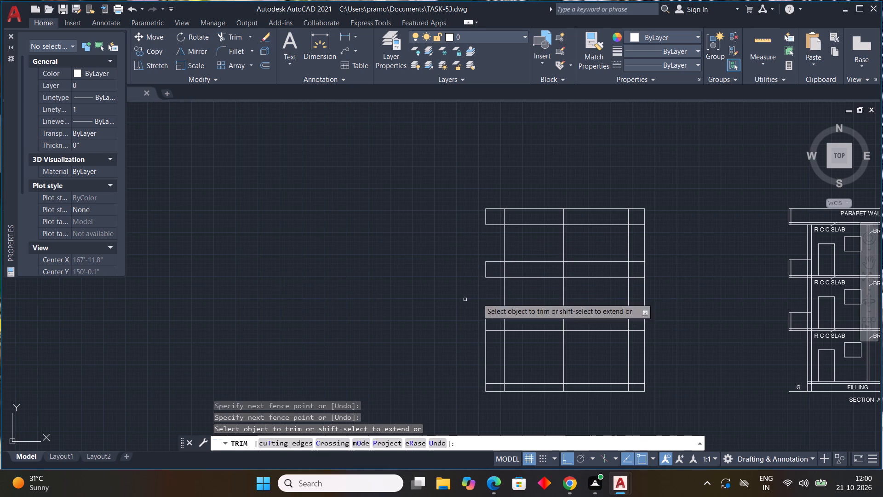
Trim the upper intermediate band's top line between the middle vertical and the 3' inset vertical.
{"action": "middle_click_drag", "start_coordinate": [546, 311], "coordinate": [528, 277]}
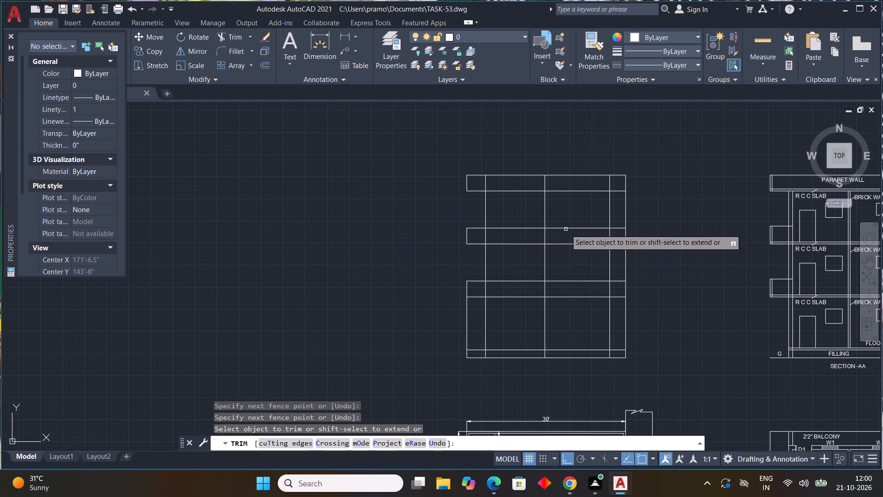
{"action": "left_click", "coordinate": [566, 228]}
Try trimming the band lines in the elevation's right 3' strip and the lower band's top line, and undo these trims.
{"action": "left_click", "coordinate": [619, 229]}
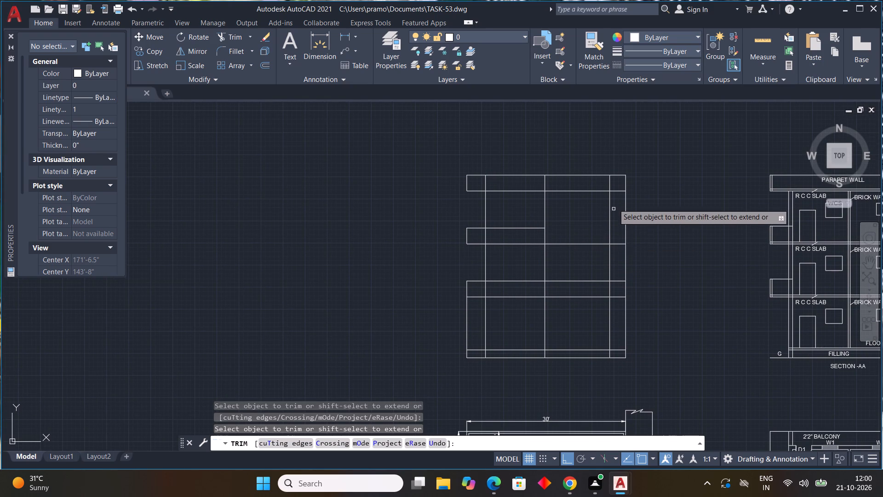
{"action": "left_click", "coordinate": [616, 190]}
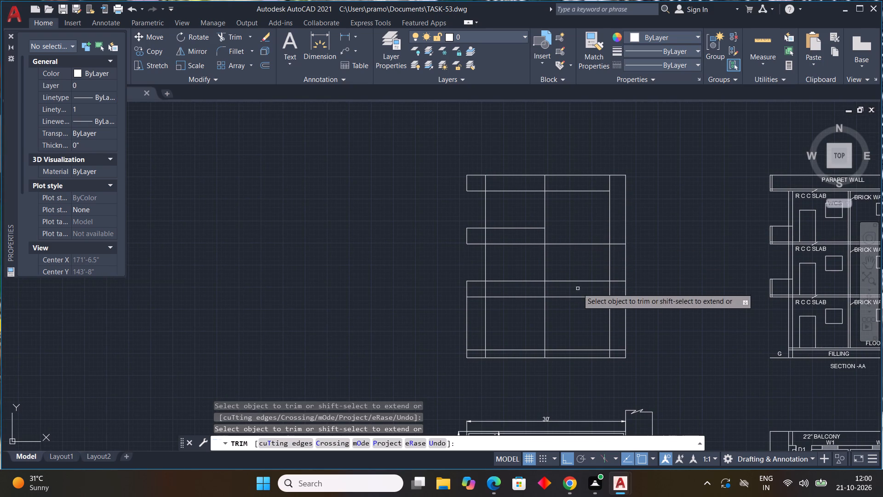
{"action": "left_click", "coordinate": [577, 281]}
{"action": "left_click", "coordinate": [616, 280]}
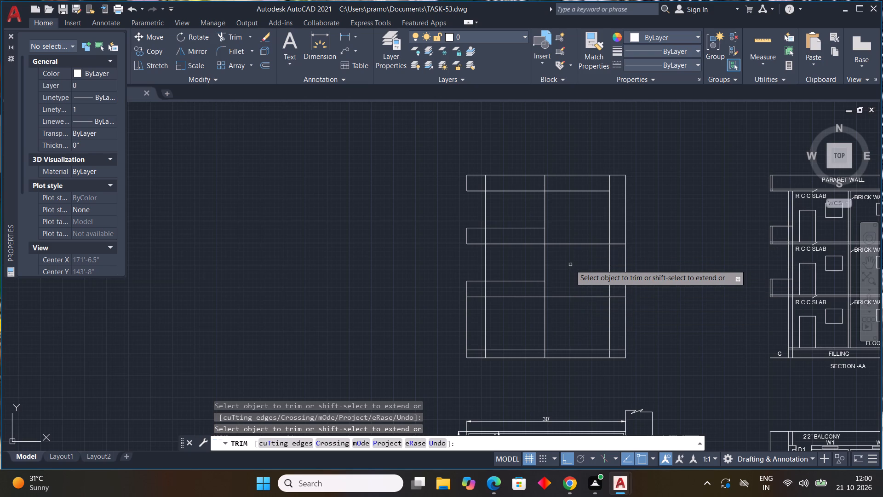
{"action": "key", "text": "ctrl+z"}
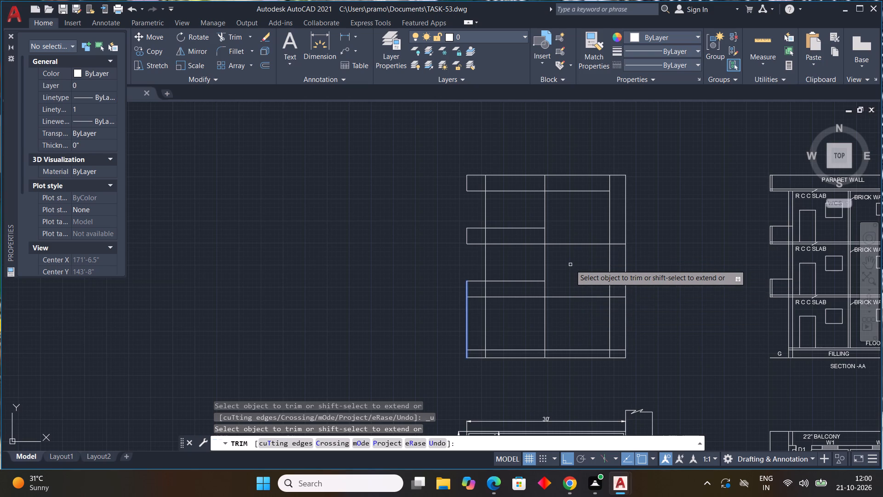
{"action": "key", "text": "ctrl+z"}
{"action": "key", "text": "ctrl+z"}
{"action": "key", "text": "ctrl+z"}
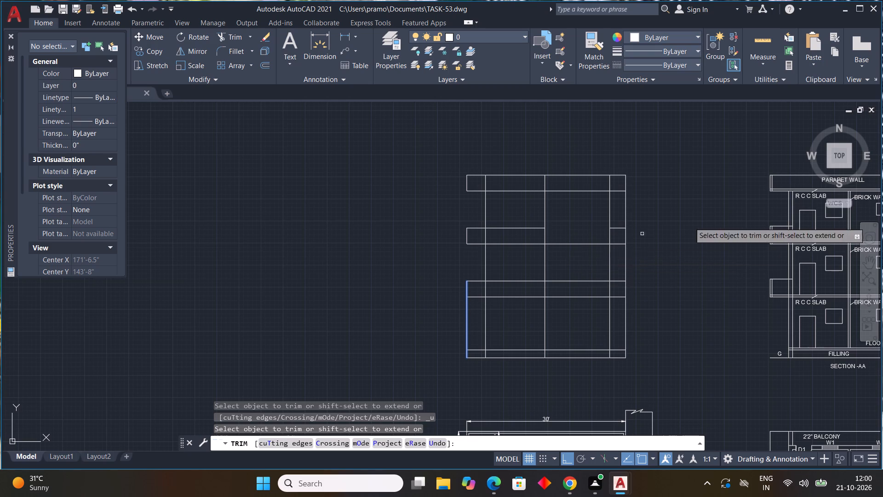
Trim the remaining lines of the two intermediate bands between the middle vertical and the 3' inset vertical.
{"action": "left_click", "coordinate": [573, 243]}
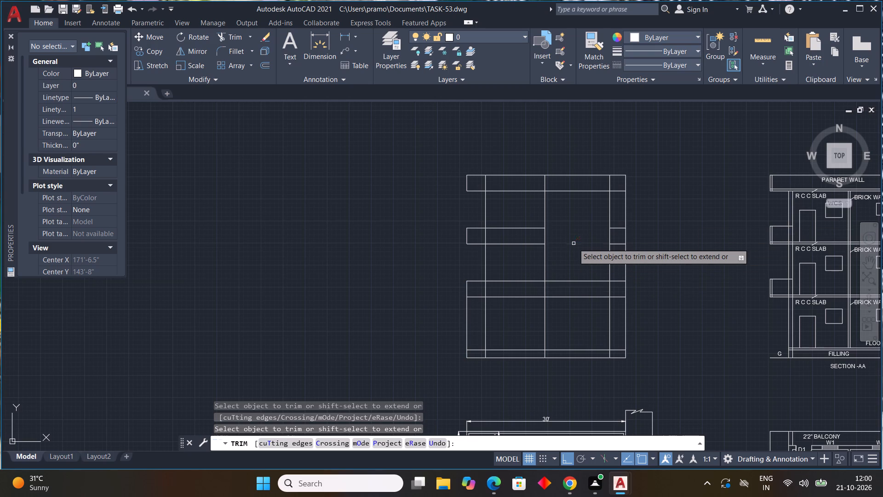
{"action": "left_click_drag", "start_coordinate": [577, 272], "coordinate": [581, 302]}
{"action": "left_click", "coordinate": [581, 302]}
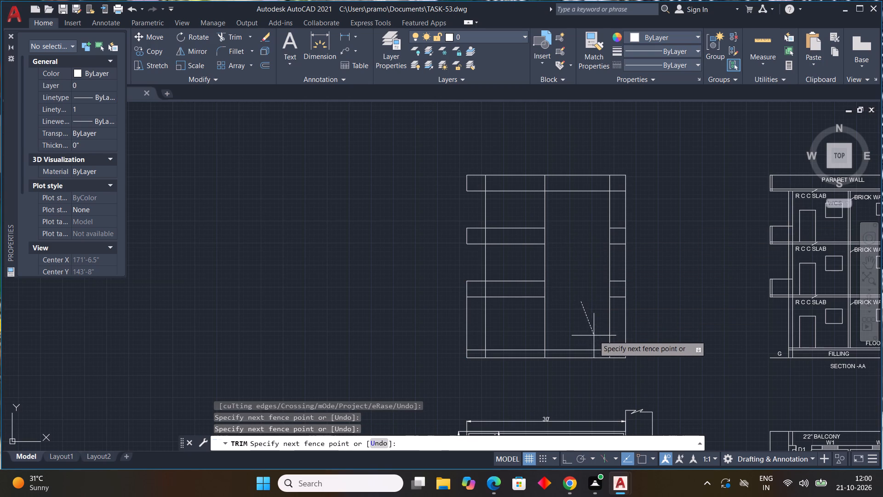
{"action": "left_click", "coordinate": [585, 322]}
Trim the middle vertical and the 3' inset vertical between the plinth line and the ground line.
{"action": "scroll", "coordinate": [613, 359], "scroll_direction": "up", "scroll_amount": 3}
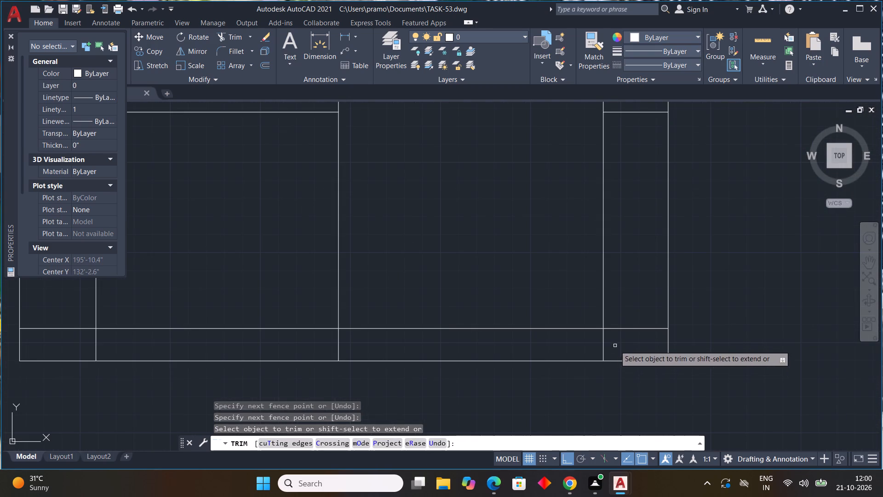
{"action": "left_click_drag", "start_coordinate": [615, 346], "coordinate": [323, 342]}
Trim the elevation's outer left vertical below the lower band and the plinth line's stub beyond the left wall.
{"action": "scroll", "coordinate": [533, 420], "scroll_direction": "down", "scroll_amount": 2}
{"action": "middle_click_drag", "start_coordinate": [559, 396], "coordinate": [650, 355]}
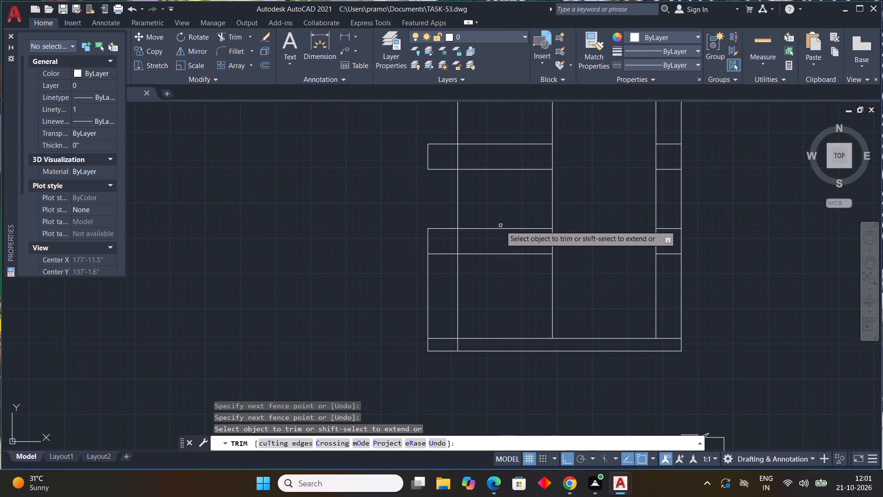
{"action": "scroll", "coordinate": [523, 226], "scroll_direction": "down", "scroll_amount": 1}
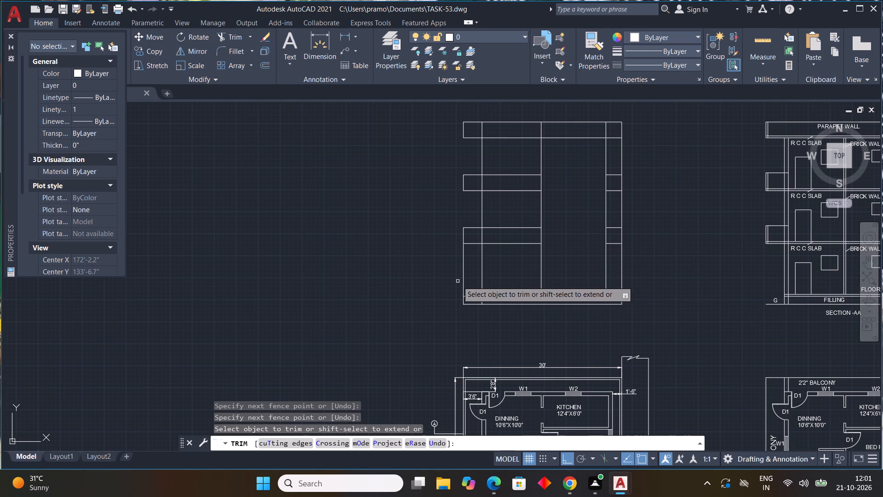
{"action": "left_click_drag", "start_coordinate": [467, 274], "coordinate": [431, 282]}
{"action": "left_click", "coordinate": [471, 295]}
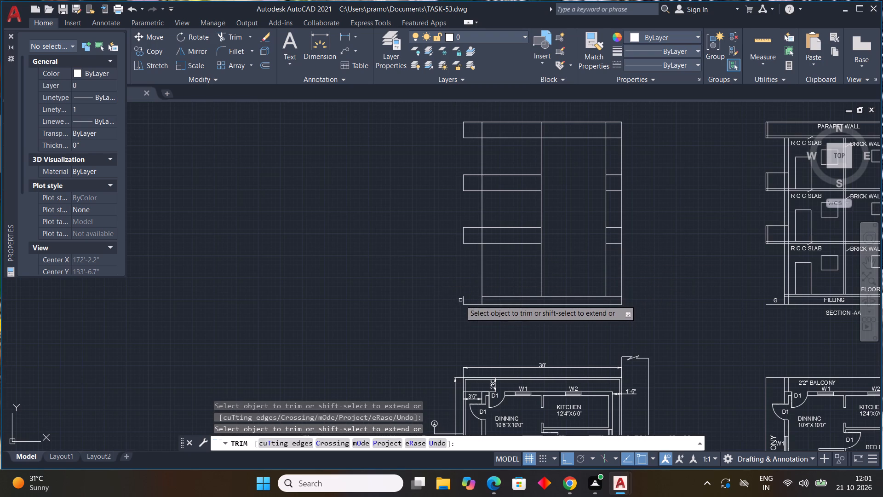
{"action": "left_click_drag", "start_coordinate": [464, 301], "coordinate": [470, 296]}
{"action": "middle_click_drag", "start_coordinate": [508, 316], "coordinate": [519, 369]}
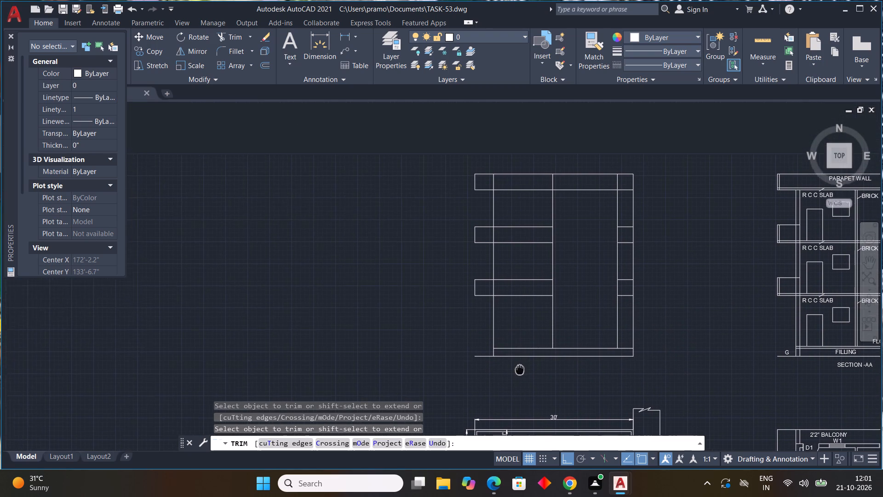
{"action": "middle_click_drag", "start_coordinate": [519, 369], "coordinate": [516, 373]}
{"action": "key", "text": "Escape"}
{"action": "key", "text": "Escape"}
{"action": "key", "text": "Escape"}
Draw a vertical line from the ground line to the plinth line, aligned with the left jamb of the plan's top door D1.
{"action": "middle_click_drag", "start_coordinate": [523, 370], "coordinate": [499, 284]}
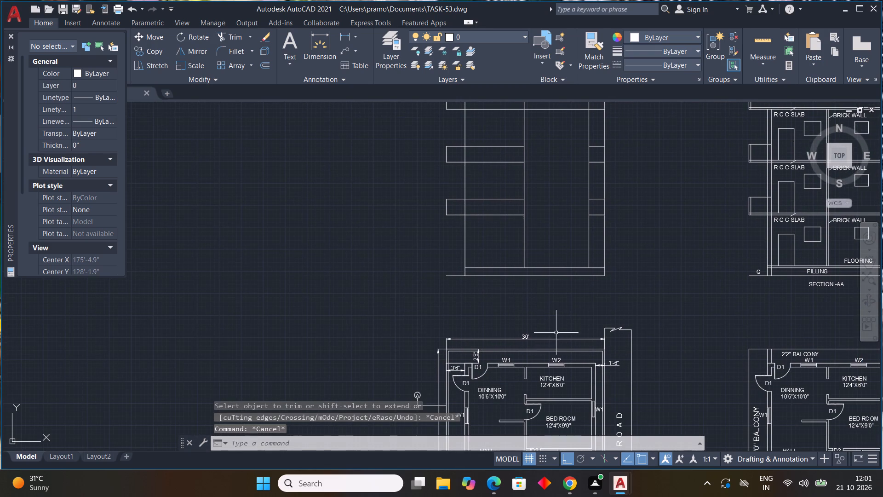
{"action": "scroll", "coordinate": [514, 367], "scroll_direction": "up", "scroll_amount": 1}
{"action": "middle_click_drag", "start_coordinate": [552, 362], "coordinate": [609, 380]}
{"action": "middle_click", "coordinate": [609, 380]}
{"action": "type", "text": "L"}
{"action": "key", "text": "space"}
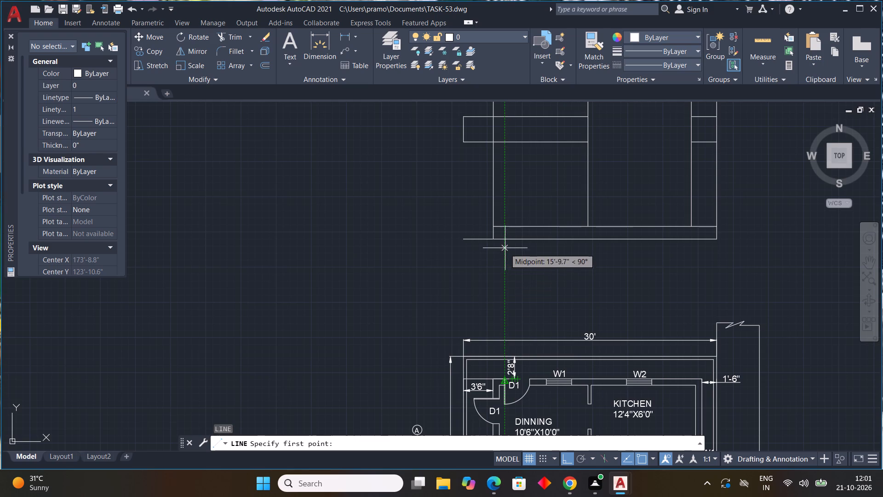
{"action": "left_click", "coordinate": [505, 242]}
{"action": "left_click", "coordinate": [506, 226]}
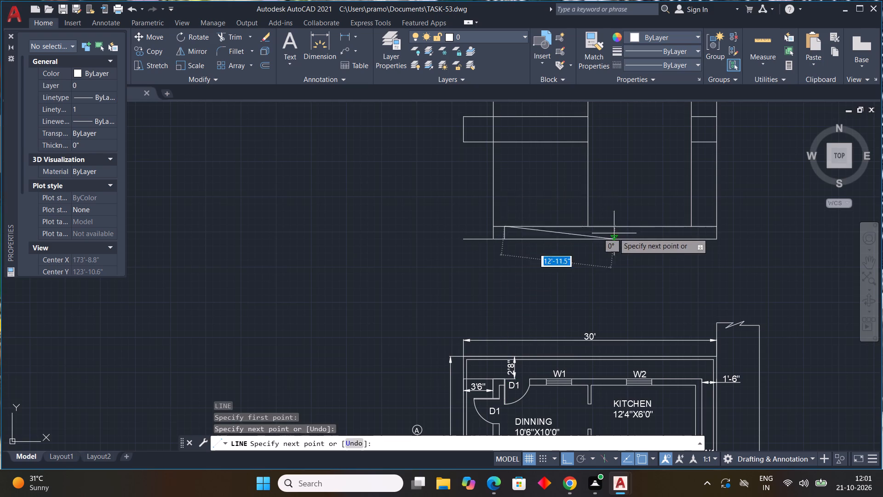
{"action": "key", "text": "Escape"}
Draw a second vertical line between the ground and plinth lines, aligned with the right jamb of the plan's top door D1.
{"action": "middle_click_drag", "start_coordinate": [558, 271], "coordinate": [544, 320]}
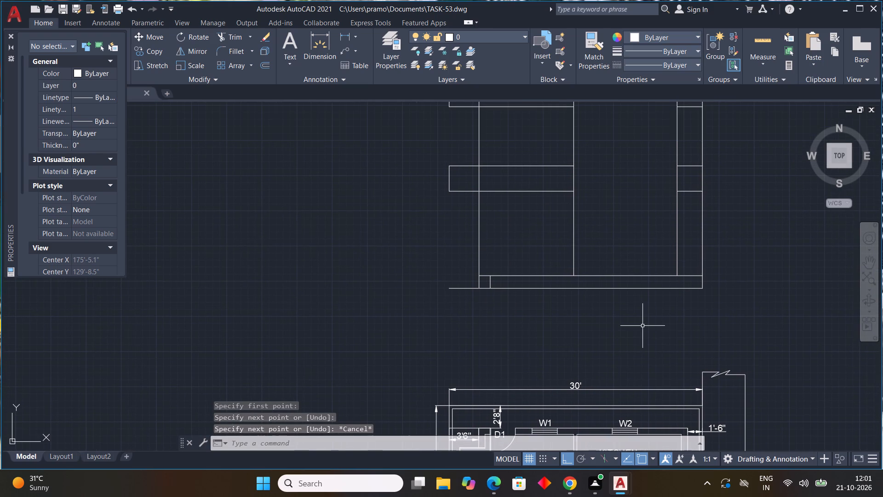
{"action": "type", "text": "L"}
{"action": "key", "text": "space"}
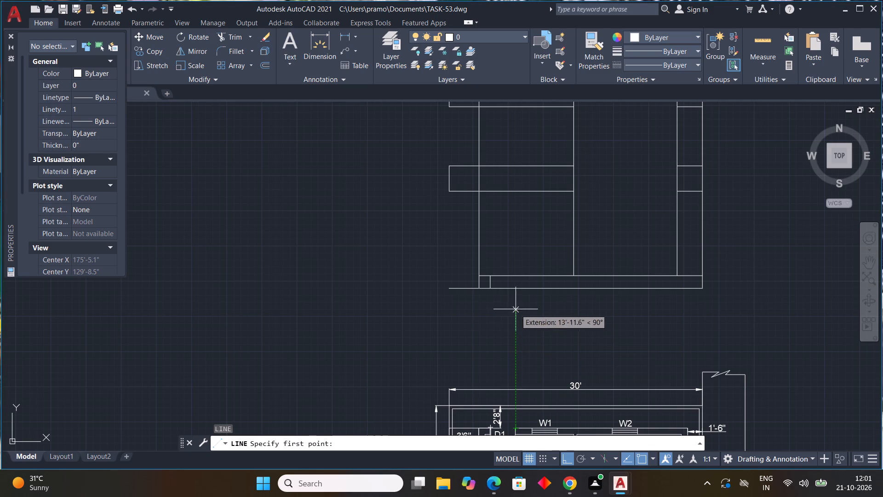
{"action": "left_click_drag", "start_coordinate": [518, 289], "coordinate": [519, 283]}
{"action": "left_click", "coordinate": [520, 272]}
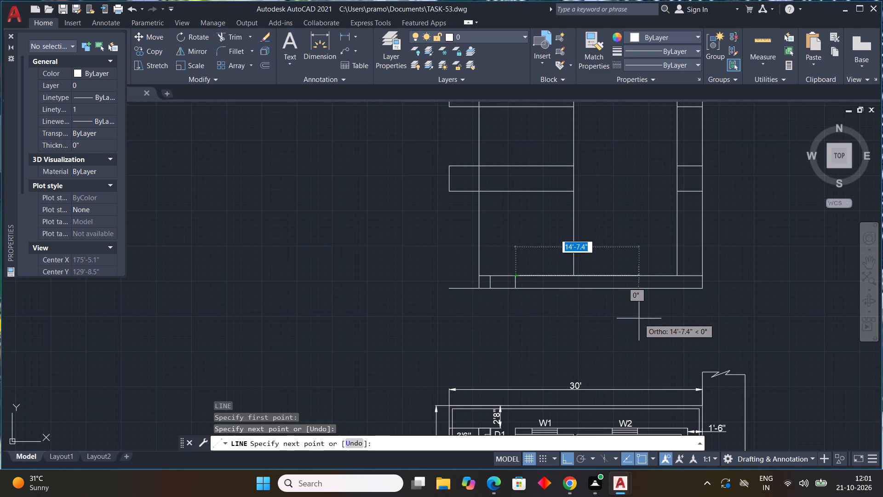
{"action": "key", "text": "Escape"}
Draw a horizontal step line about 3' long between the two short verticals, just below the plinth line.
{"action": "scroll", "coordinate": [502, 312], "scroll_direction": "up", "scroll_amount": 1}
{"action": "middle_click_drag", "start_coordinate": [500, 308], "coordinate": [488, 369]}
{"action": "scroll", "coordinate": [488, 369], "scroll_direction": "up", "scroll_amount": 1}
{"action": "type", "text": "L"}
{"action": "key", "text": "space"}
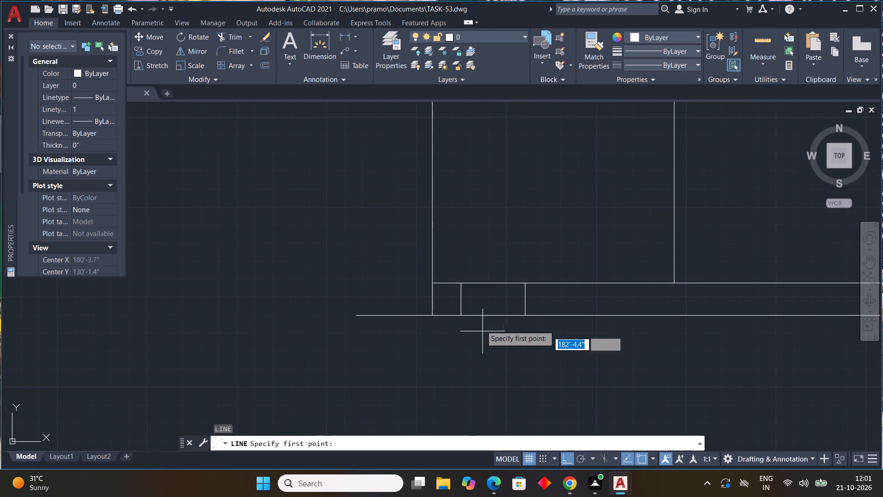
{"action": "scroll", "coordinate": [474, 298], "scroll_direction": "up", "scroll_amount": 3}
{"action": "left_click", "coordinate": [424, 259]}
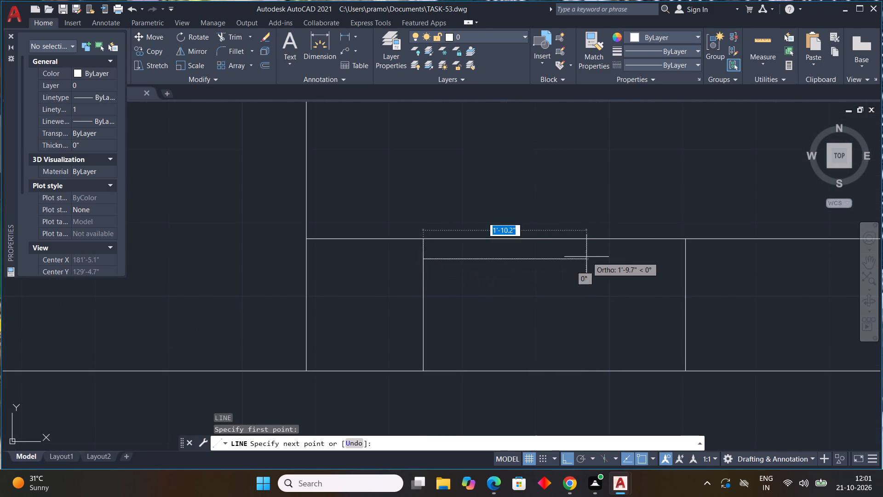
{"action": "left_click", "coordinate": [686, 258]}
{"action": "key", "text": "Escape"}
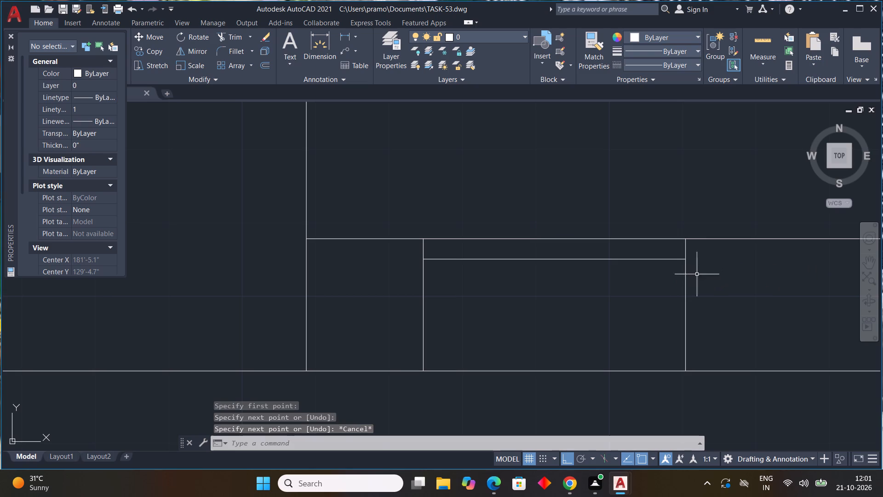
Copy the step line downward four times at roughly even spacing between the two verticals to form the entrance steps.
{"action": "left_click_drag", "start_coordinate": [625, 246], "coordinate": [623, 252]}
{"action": "left_click", "coordinate": [524, 302]}
{"action": "key", "text": "c"}
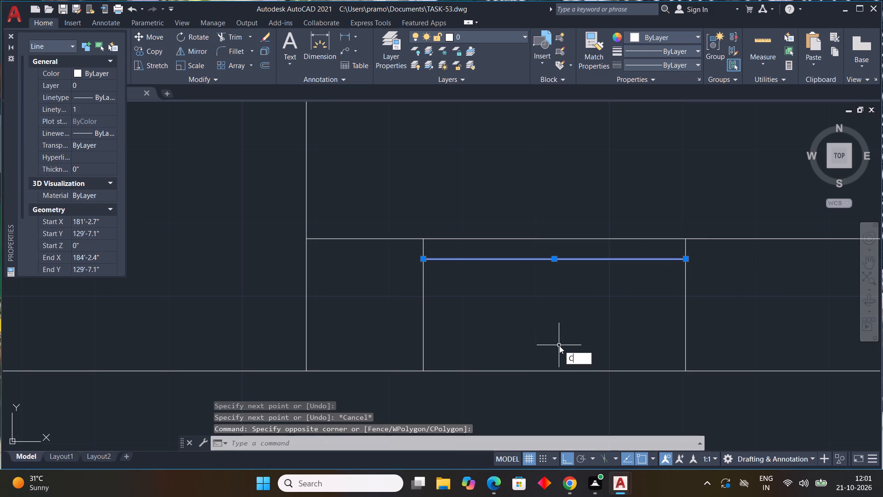
{"action": "key", "text": "o"}
{"action": "key", "text": "space"}
{"action": "left_click_drag", "start_coordinate": [424, 260], "coordinate": [424, 265]}
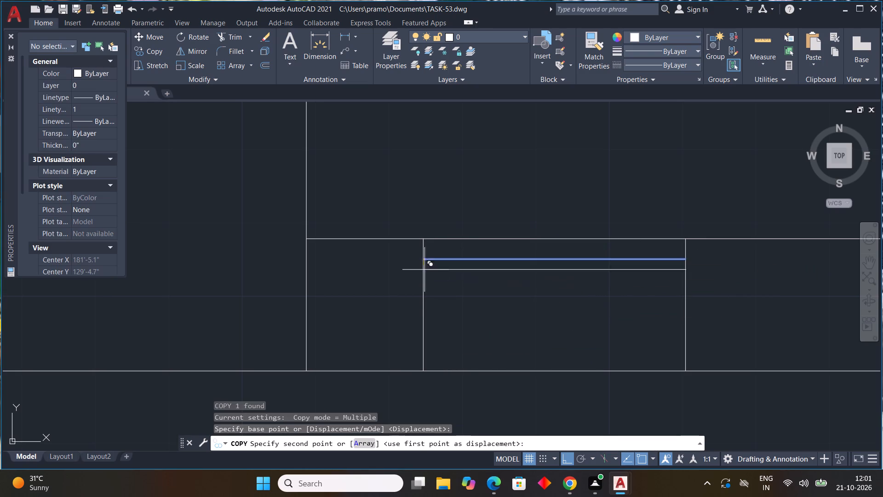
{"action": "left_click", "coordinate": [424, 287]}
{"action": "left_click", "coordinate": [424, 314]}
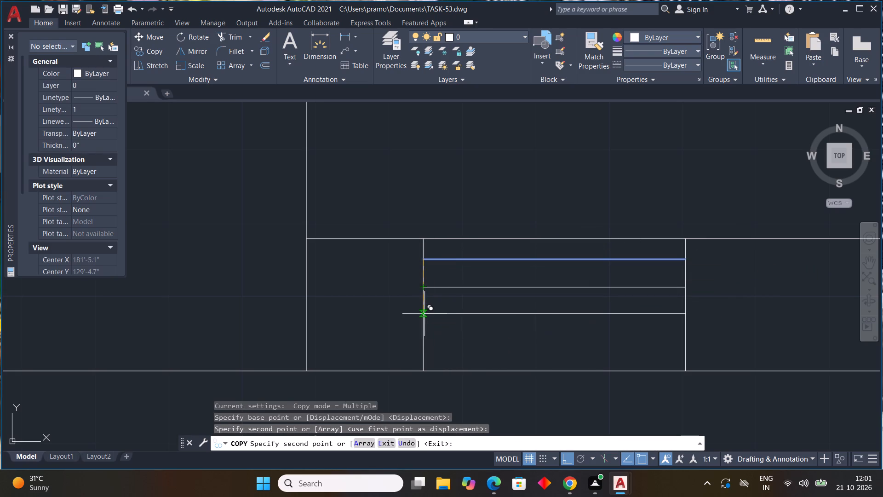
{"action": "left_click", "coordinate": [424, 337]}
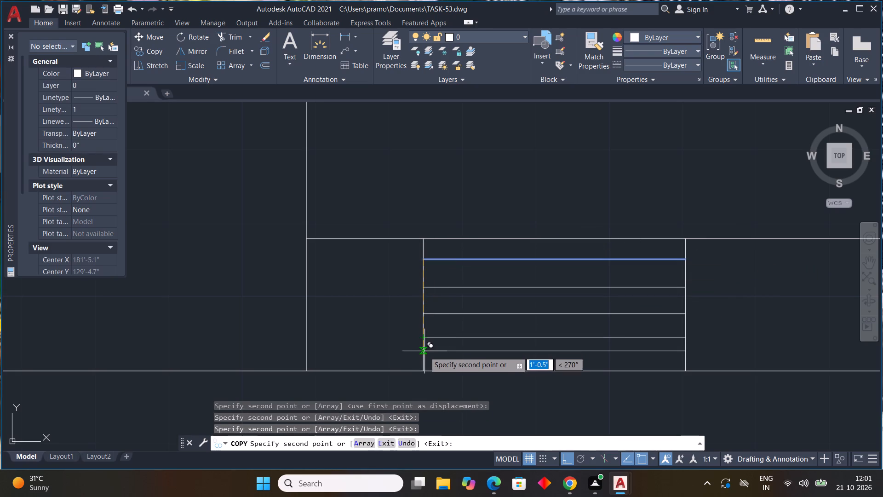
{"action": "left_click", "coordinate": [424, 358]}
{"action": "key", "text": "Escape"}
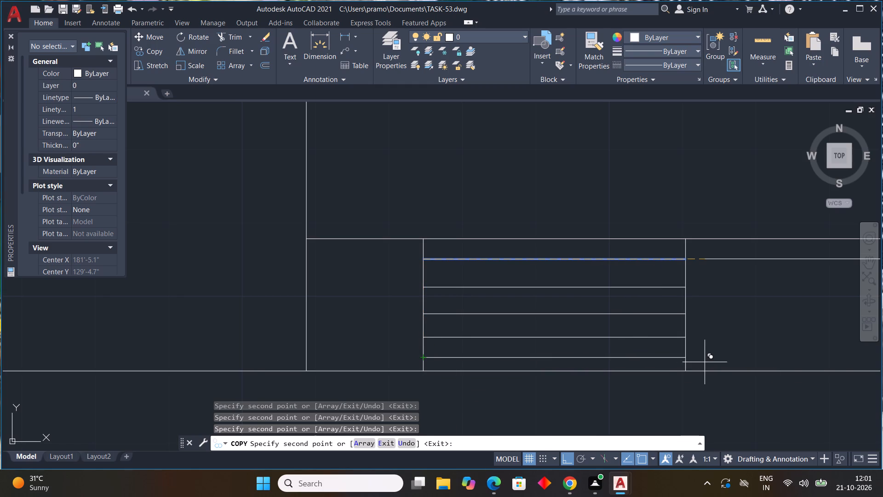
{"action": "scroll", "coordinate": [696, 374], "scroll_direction": "down", "scroll_amount": 3}
{"action": "middle_click_drag", "start_coordinate": [706, 407], "coordinate": [590, 429]}
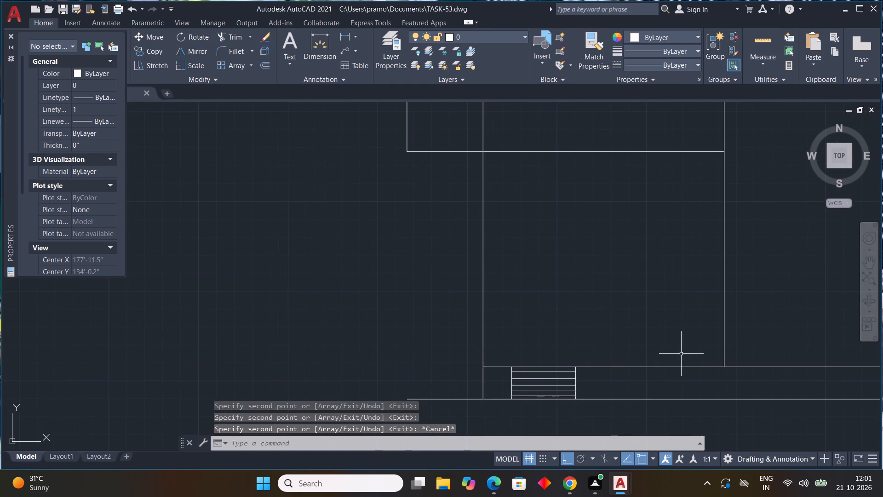
{"action": "key", "text": "l"}
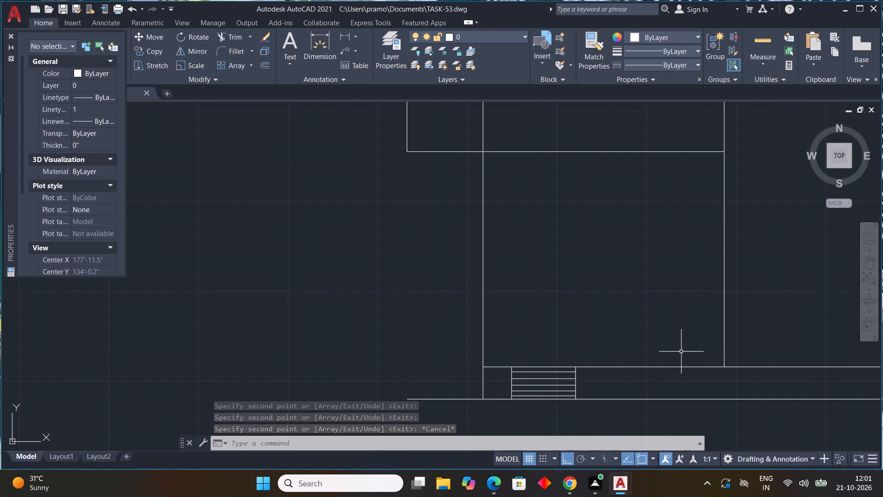
{"action": "key", "text": "Escape"}
Copy the ground-floor door from Section-AA into the elevation, placing its lower-left corner on the plinth line at the steps' left edge.
{"action": "scroll", "coordinate": [681, 352], "scroll_direction": "down", "scroll_amount": 1}
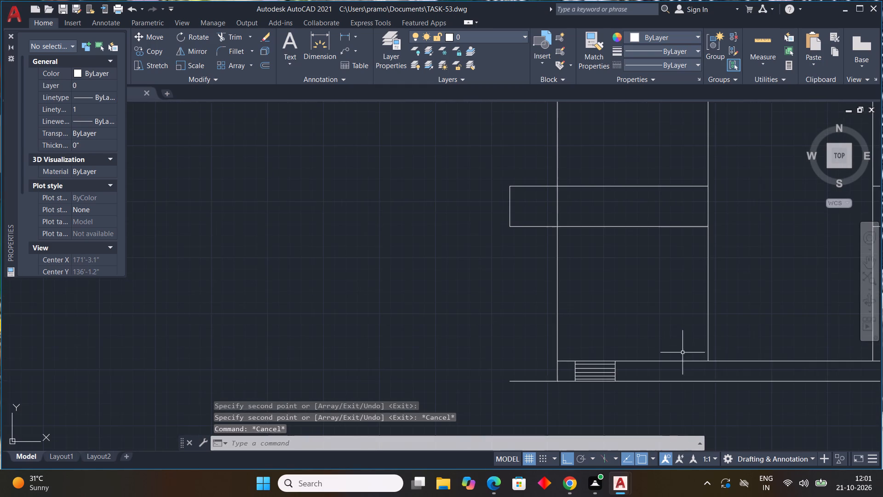
{"action": "middle_click_drag", "start_coordinate": [786, 366], "coordinate": [591, 364]}
{"action": "middle_click", "coordinate": [589, 364]}
{"action": "scroll", "coordinate": [631, 351], "scroll_direction": "down", "scroll_amount": 2}
{"action": "middle_click_drag", "start_coordinate": [706, 324], "coordinate": [525, 329]}
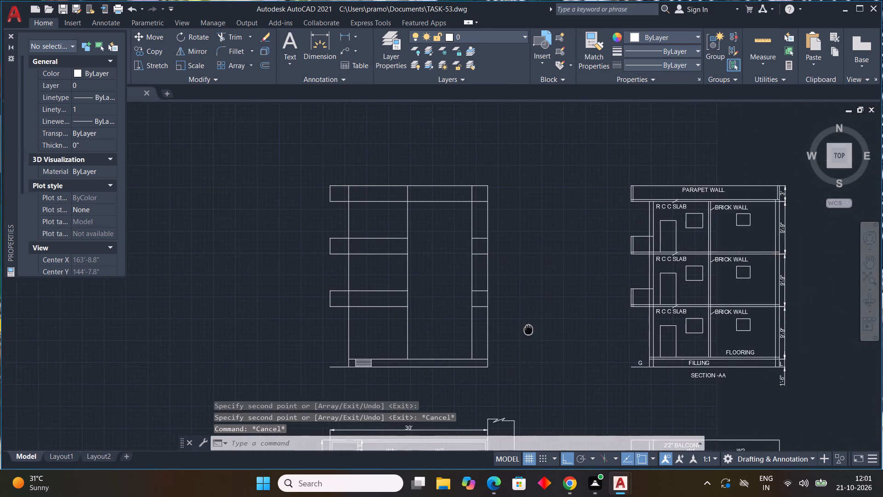
{"action": "middle_click_drag", "start_coordinate": [525, 329], "coordinate": [523, 329]}
{"action": "middle_click", "coordinate": [522, 329]}
{"action": "scroll", "coordinate": [659, 324], "scroll_direction": "up", "scroll_amount": 1}
{"action": "left_click", "coordinate": [679, 324]}
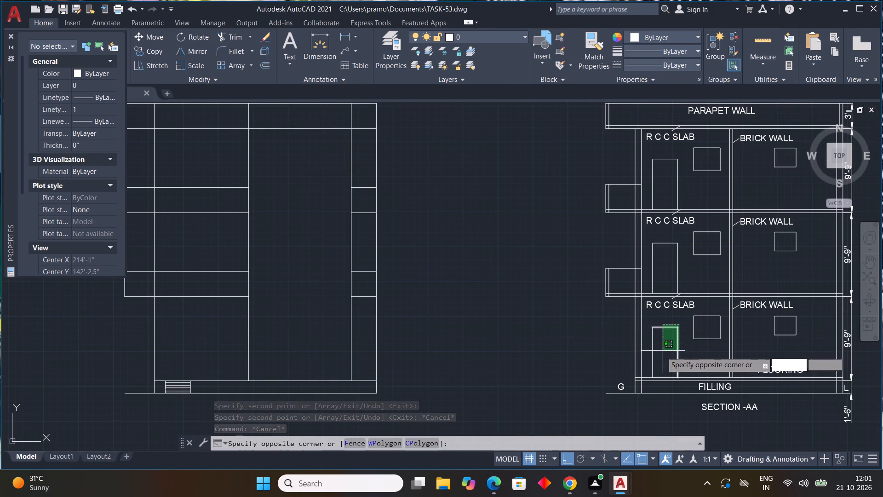
{"action": "left_click", "coordinate": [650, 365]}
{"action": "type", "text": "CO"}
{"action": "key", "text": "space"}
{"action": "left_click", "coordinate": [652, 377]}
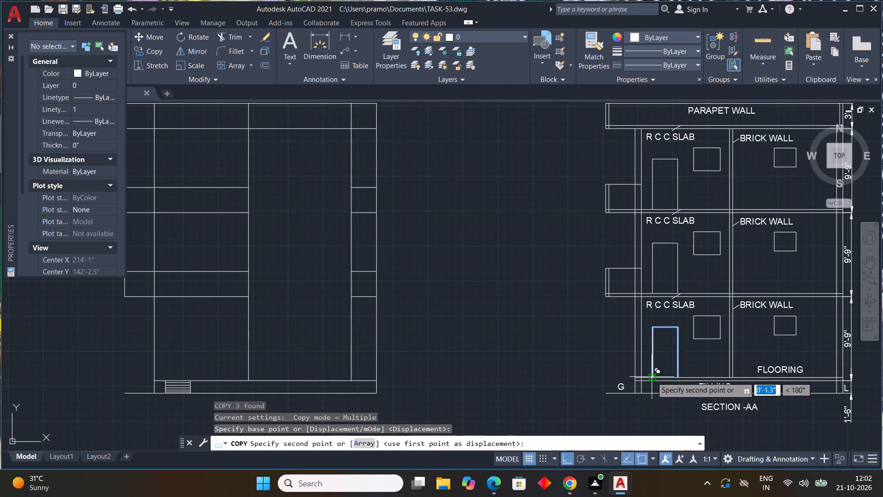
{"action": "middle_click_drag", "start_coordinate": [510, 349], "coordinate": [882, 345]}
{"action": "scroll", "coordinate": [669, 365], "scroll_direction": "up", "scroll_amount": 4}
{"action": "scroll", "coordinate": [572, 376], "scroll_direction": "down", "scroll_amount": 1}
{"action": "middle_click_drag", "start_coordinate": [571, 376], "coordinate": [571, 373]}
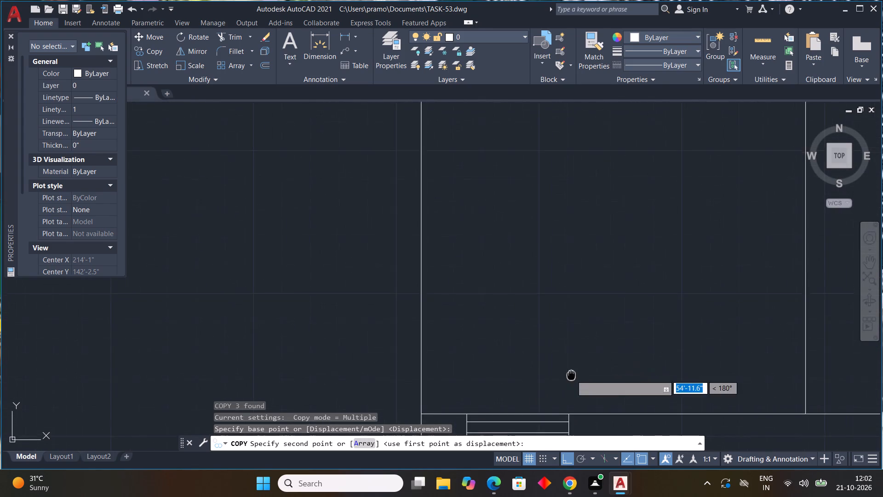
{"action": "middle_click_drag", "start_coordinate": [571, 373], "coordinate": [579, 306]}
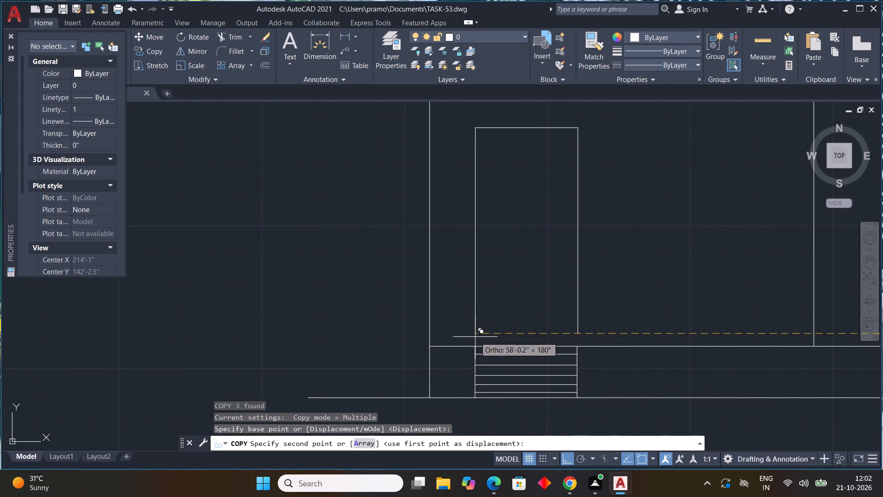
{"action": "scroll", "coordinate": [481, 338], "scroll_direction": "up", "scroll_amount": 3}
{"action": "left_click", "coordinate": [457, 374]}
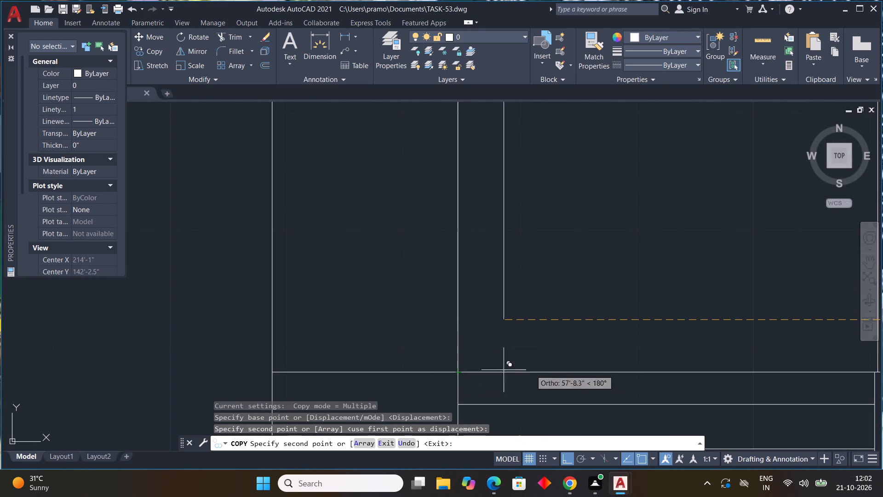
{"action": "scroll", "coordinate": [572, 367], "scroll_direction": "down", "scroll_amount": 3}
{"action": "key", "text": "Escape"}
Draw an open door leaf with a line sloping inward from the door's top-left corner and a vertical about 4'-9" down to the plinth line.
{"action": "scroll", "coordinate": [665, 387], "scroll_direction": "down", "scroll_amount": 1}
{"action": "middle_click_drag", "start_coordinate": [665, 387], "coordinate": [642, 400]}
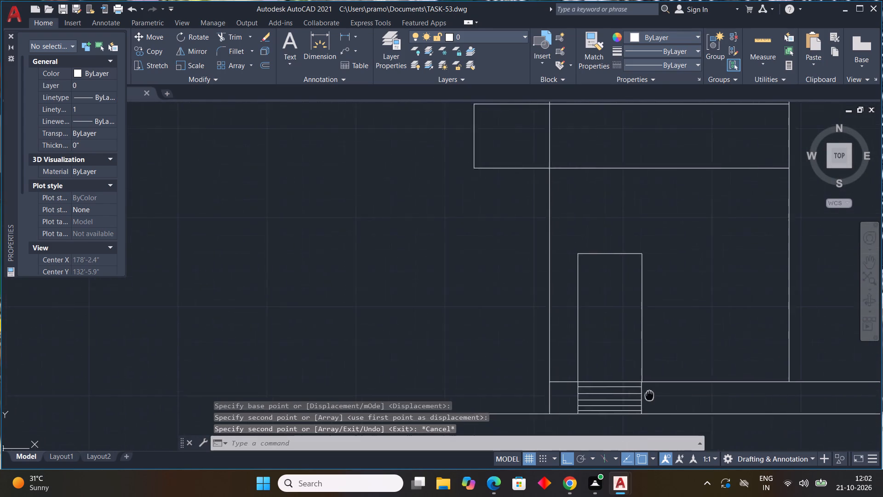
{"action": "middle_click_drag", "start_coordinate": [642, 400], "coordinate": [604, 399]}
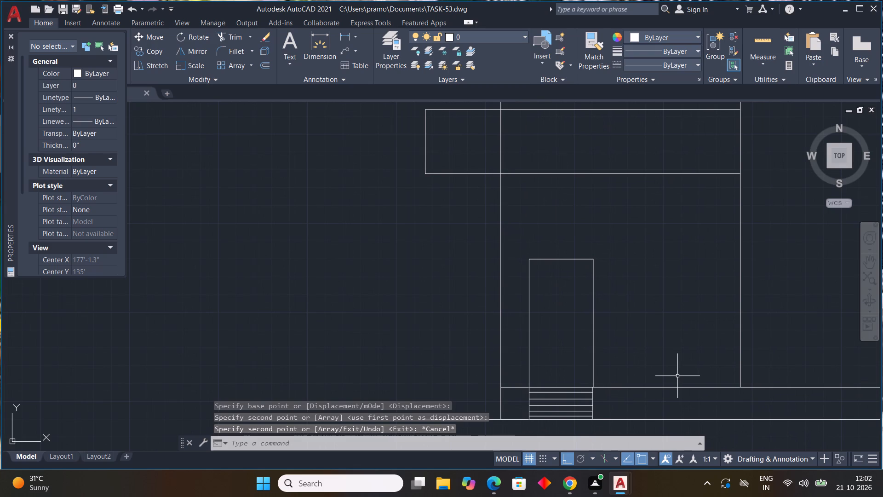
{"action": "type", "text": "L"}
{"action": "key", "text": "space"}
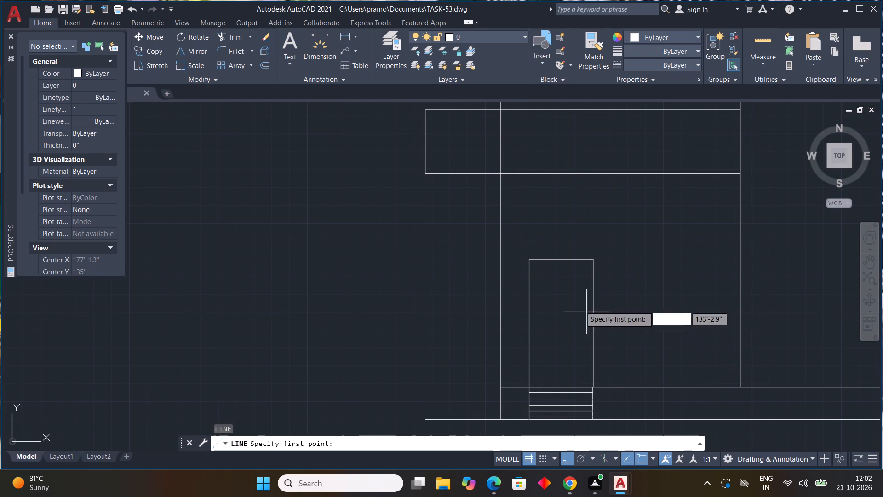
{"action": "left_click", "coordinate": [531, 260]}
{"action": "scroll", "coordinate": [570, 296], "scroll_direction": "up", "scroll_amount": 2}
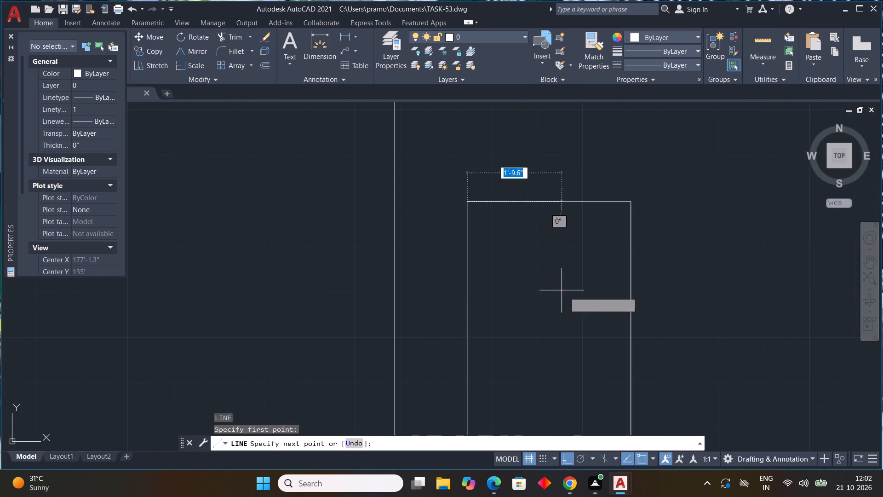
{"action": "key", "text": "F8"}
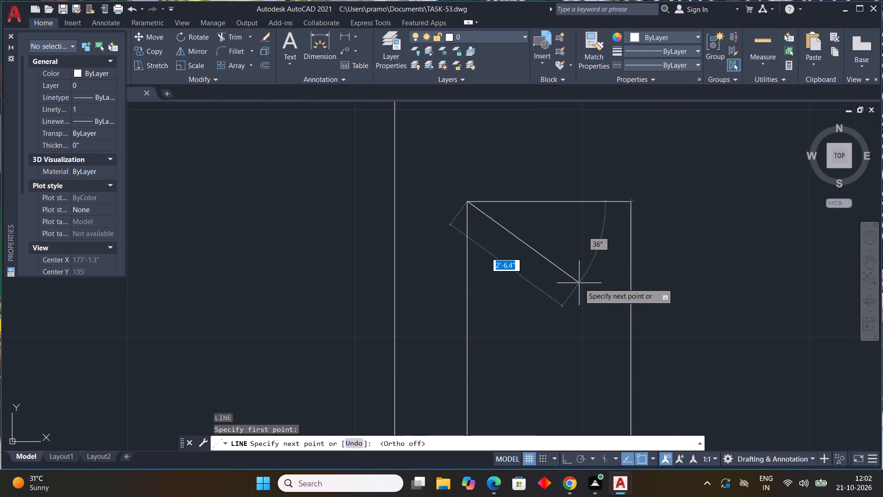
{"action": "left_click", "coordinate": [587, 270]}
{"action": "middle_click_drag", "start_coordinate": [583, 369], "coordinate": [539, 214]}
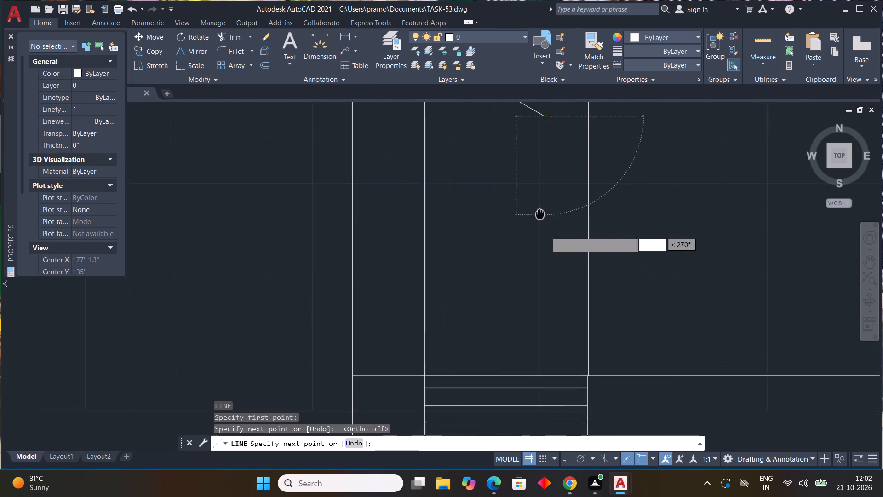
{"action": "middle_click_drag", "start_coordinate": [539, 214], "coordinate": [539, 213]}
{"action": "scroll", "coordinate": [530, 264], "scroll_direction": "down", "scroll_amount": 1}
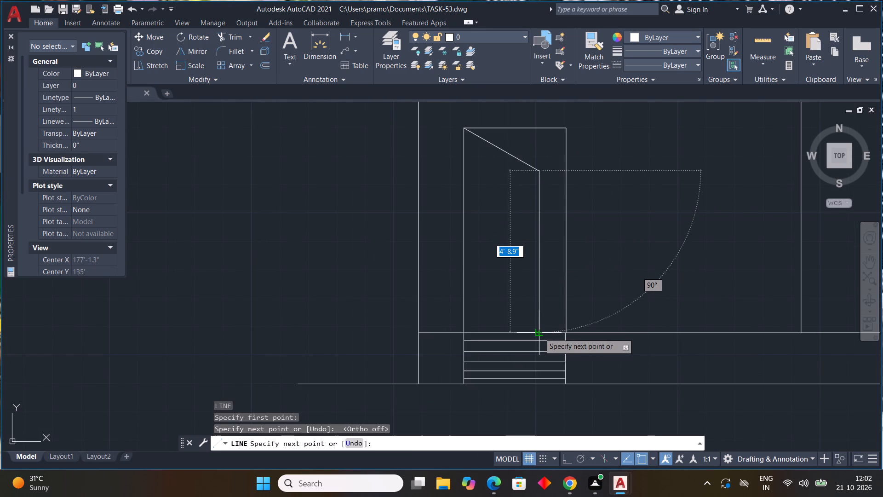
{"action": "left_click", "coordinate": [540, 332]}
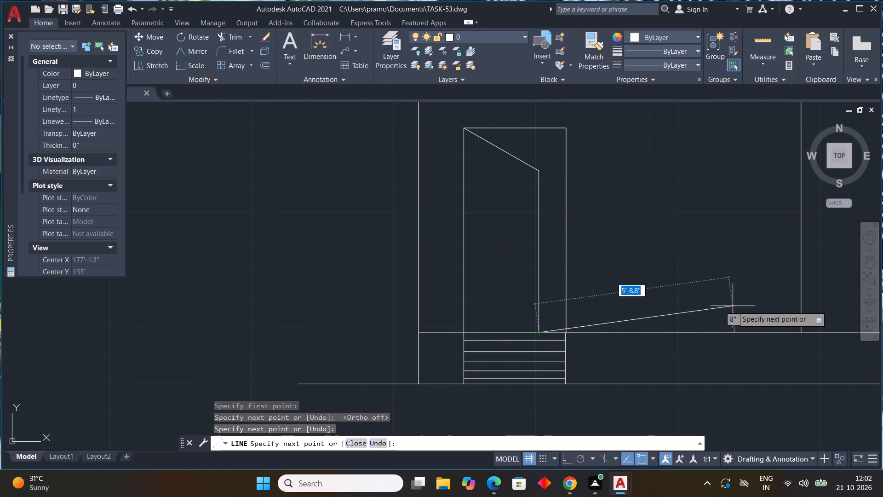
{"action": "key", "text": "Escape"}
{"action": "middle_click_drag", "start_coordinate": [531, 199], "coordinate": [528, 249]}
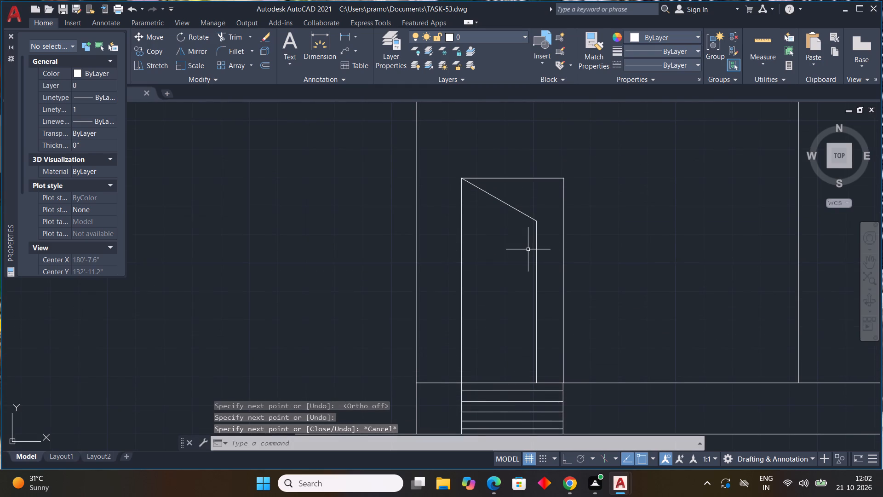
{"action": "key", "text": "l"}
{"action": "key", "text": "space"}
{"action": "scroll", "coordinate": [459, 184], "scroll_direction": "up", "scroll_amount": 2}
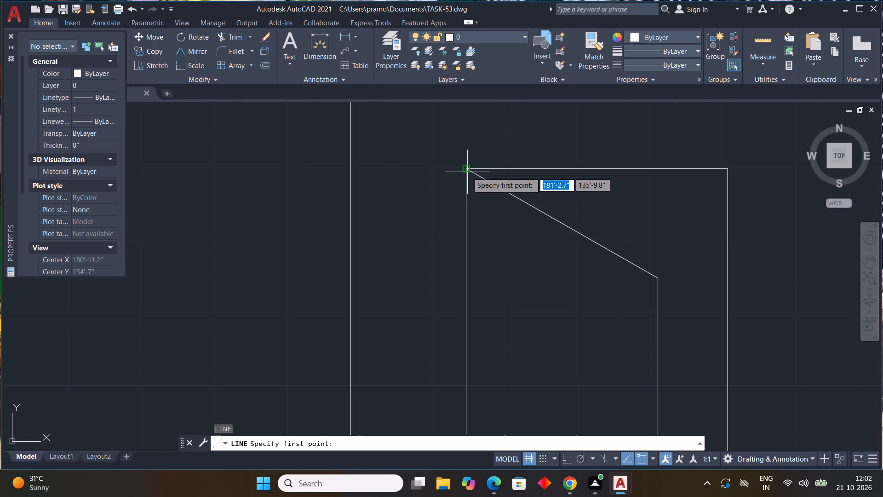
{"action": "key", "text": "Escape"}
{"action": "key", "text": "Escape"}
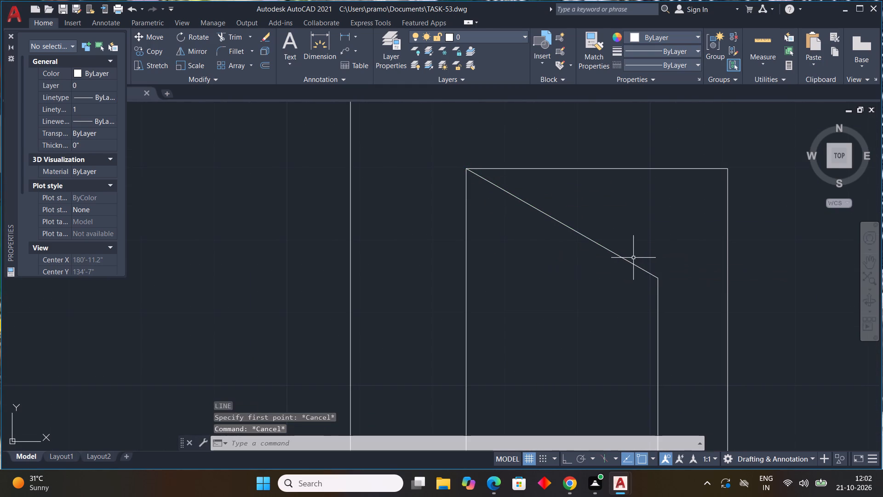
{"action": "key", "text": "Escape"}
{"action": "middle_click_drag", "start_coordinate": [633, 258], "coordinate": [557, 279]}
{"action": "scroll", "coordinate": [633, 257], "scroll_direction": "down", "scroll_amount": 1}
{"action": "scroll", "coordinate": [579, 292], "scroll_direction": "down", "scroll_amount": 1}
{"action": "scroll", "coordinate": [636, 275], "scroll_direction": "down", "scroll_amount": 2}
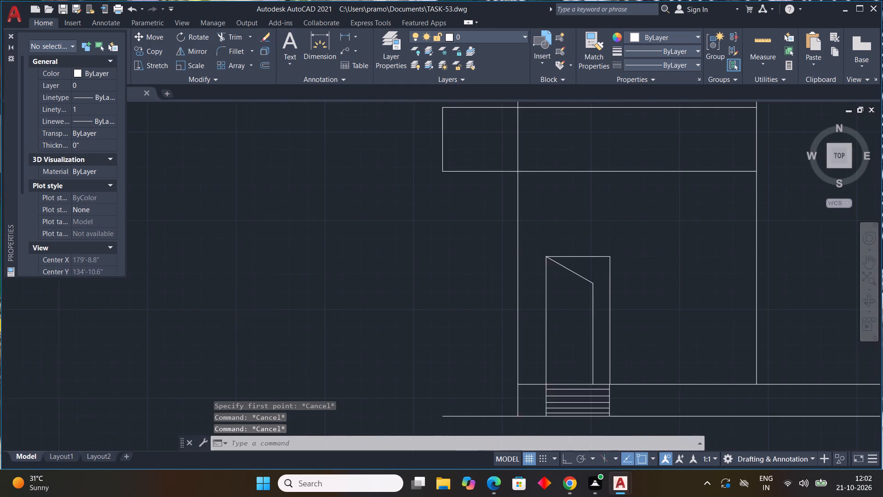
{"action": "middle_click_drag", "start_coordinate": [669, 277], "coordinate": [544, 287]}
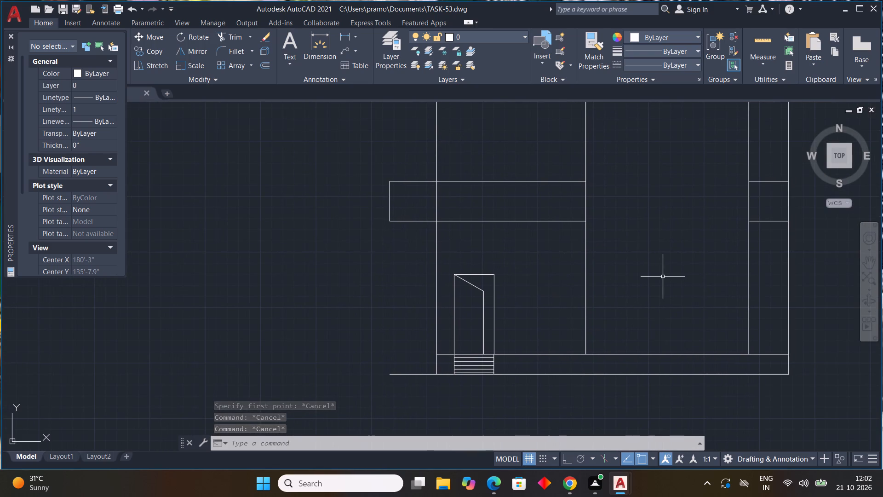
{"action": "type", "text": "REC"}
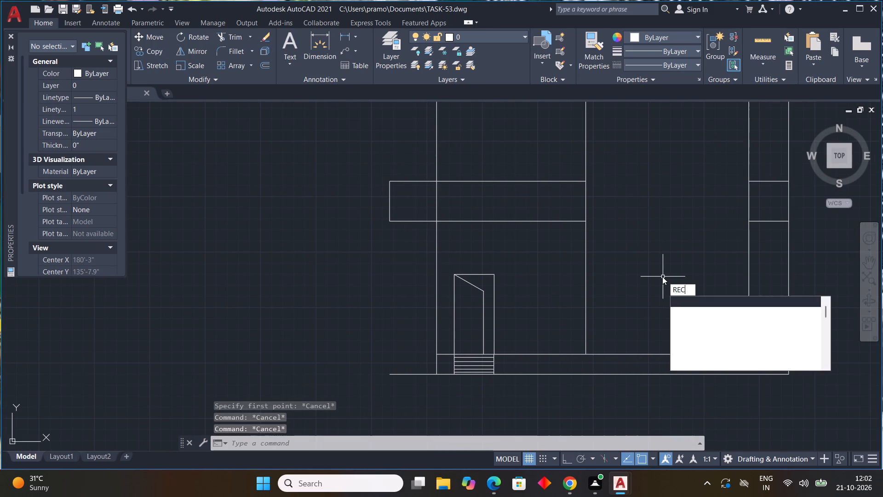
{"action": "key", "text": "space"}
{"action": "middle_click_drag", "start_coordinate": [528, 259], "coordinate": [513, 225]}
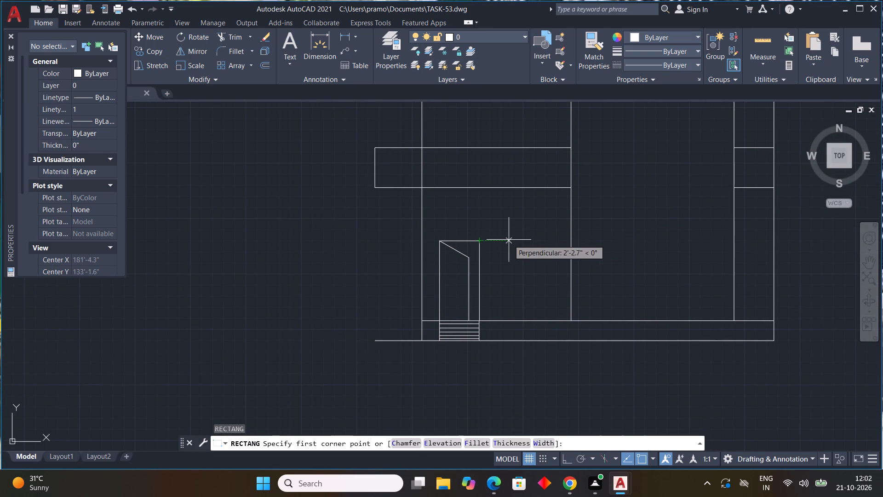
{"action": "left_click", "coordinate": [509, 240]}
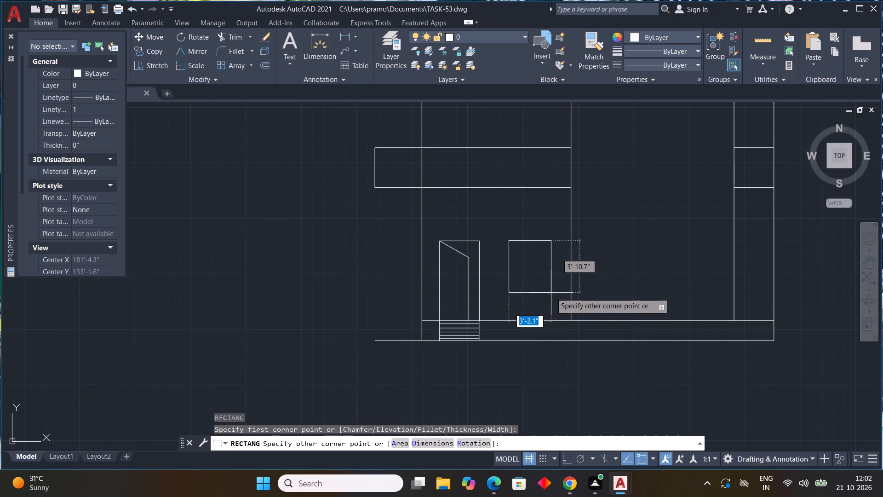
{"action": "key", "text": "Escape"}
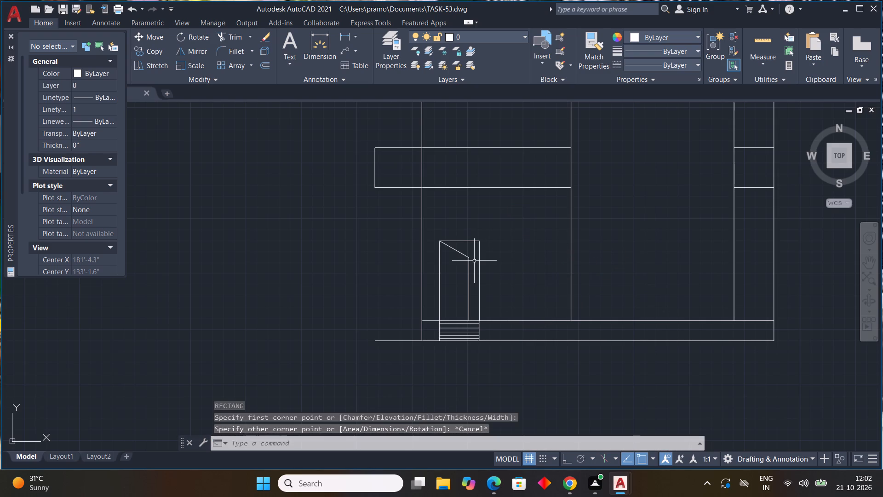
Draw a window rectangle about 3'-8" wide by 4' high, level with the door's top and about 1'-8" to its right.
{"action": "key", "text": "space"}
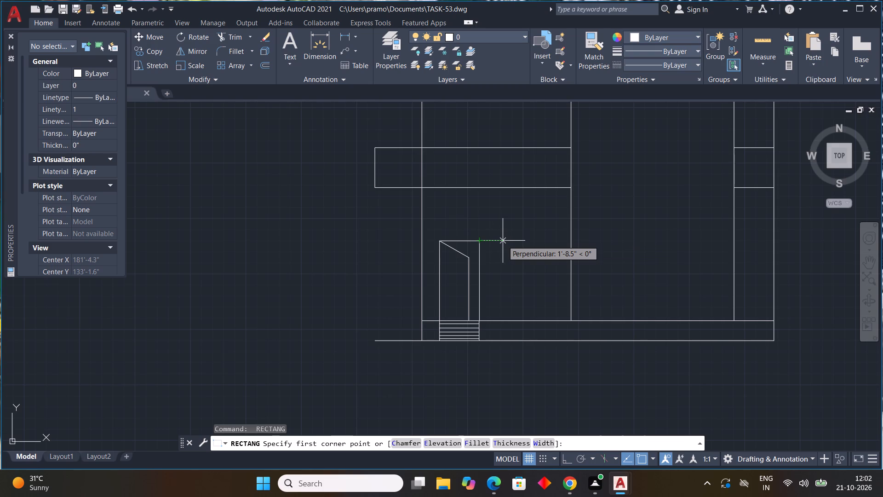
{"action": "left_click", "coordinate": [503, 241]}
{"action": "scroll", "coordinate": [548, 298], "scroll_direction": "up", "scroll_amount": 2}
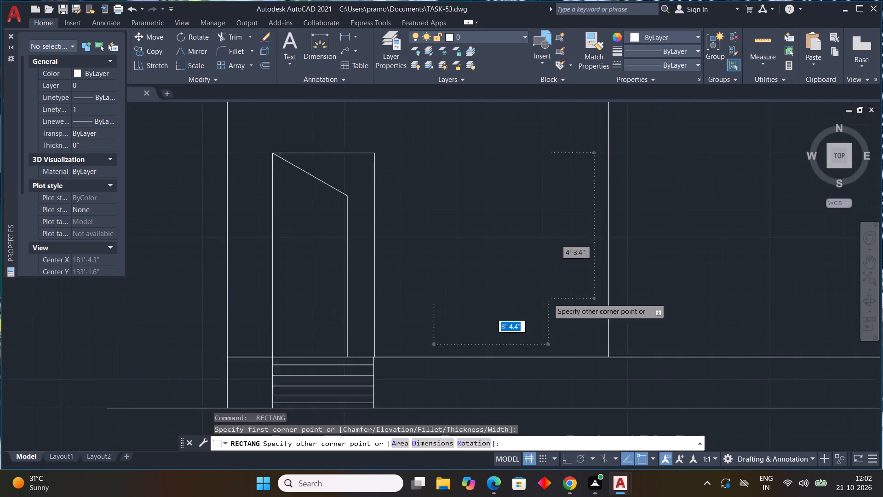
{"action": "scroll", "coordinate": [548, 298], "scroll_direction": "up", "scroll_amount": 2}
{"action": "scroll", "coordinate": [548, 298], "scroll_direction": "down", "scroll_amount": 2}
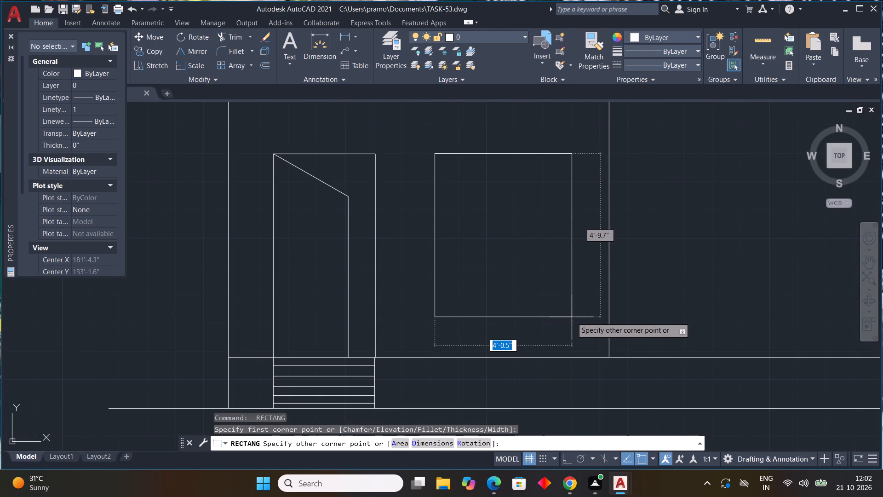
{"action": "left_click", "coordinate": [559, 290]}
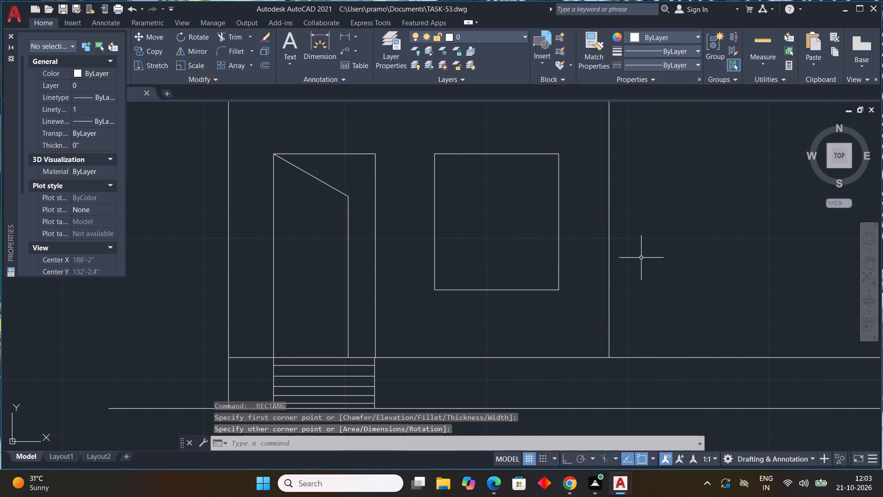
Offset the window rectangle 1" inward to form its frame.
{"action": "type", "text": "OFF"}
{"action": "key", "text": "space"}
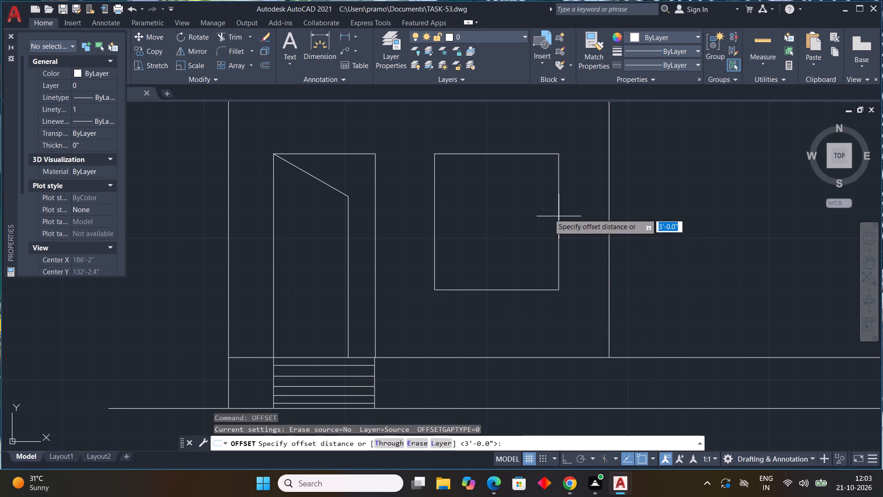
{"action": "key", "text": "1"}
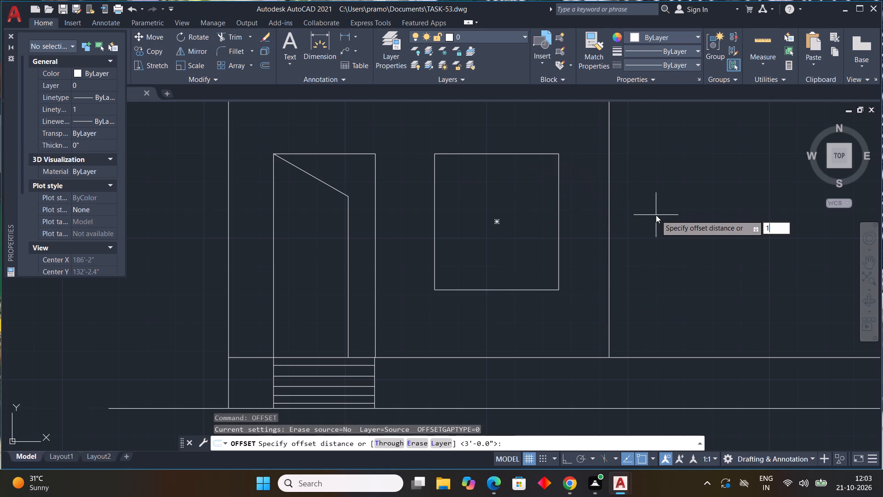
{"action": "key", "text": "shift+quotedbl"}
{"action": "key", "text": "Return"}
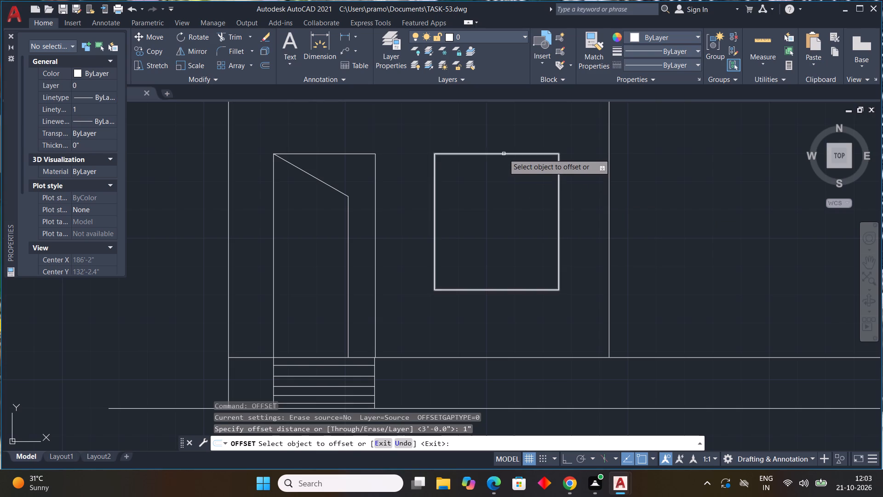
{"action": "left_click", "coordinate": [504, 154]}
{"action": "left_click", "coordinate": [508, 174]}
{"action": "key", "text": "Escape"}
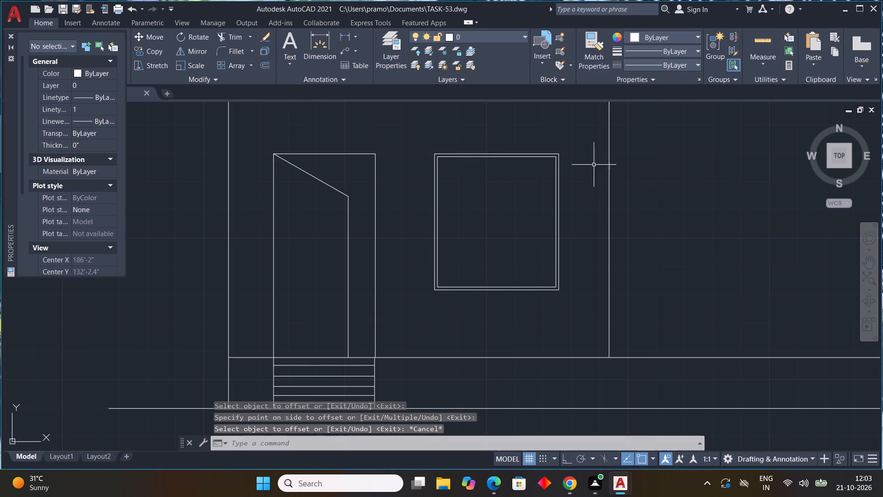
Draw a vertical line down the window's centre between the inner frame's top and bottom edges.
{"action": "scroll", "coordinate": [522, 175], "scroll_direction": "up", "scroll_amount": 1}
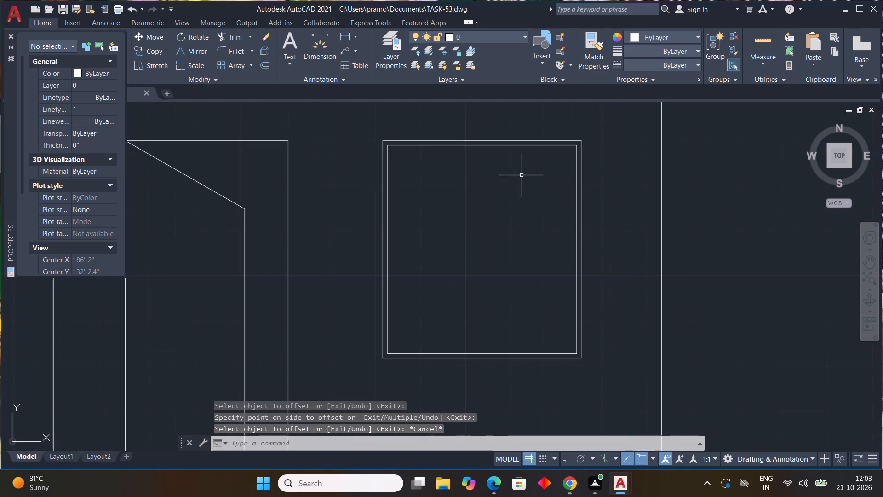
{"action": "middle_click_drag", "start_coordinate": [522, 175], "coordinate": [551, 176]}
{"action": "key", "text": "l"}
{"action": "key", "text": "space"}
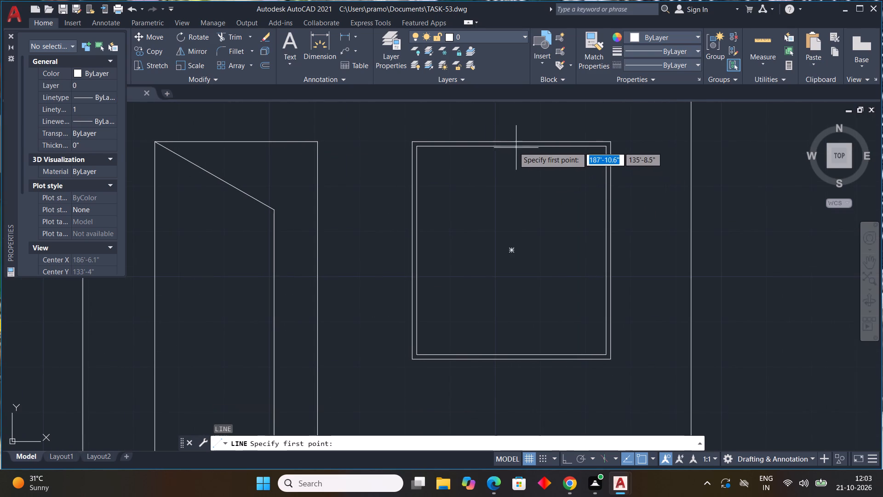
{"action": "left_click", "coordinate": [512, 148]}
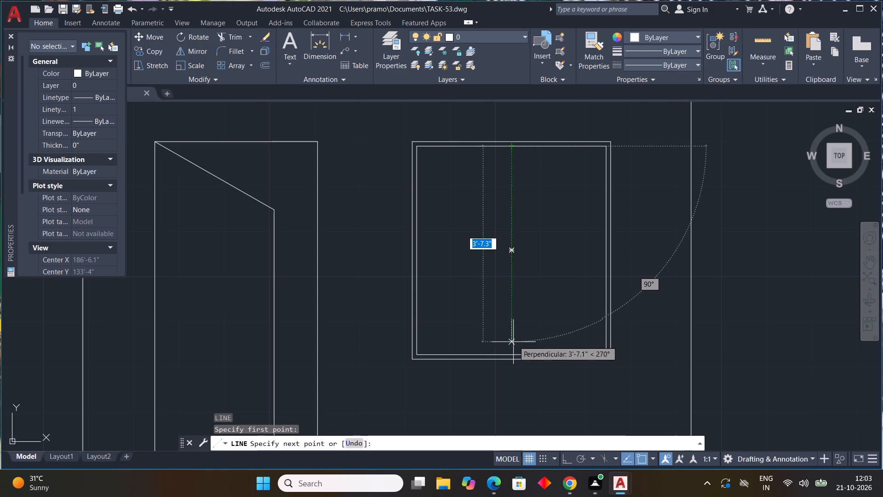
{"action": "left_click", "coordinate": [513, 354]}
{"action": "key", "text": "Escape"}
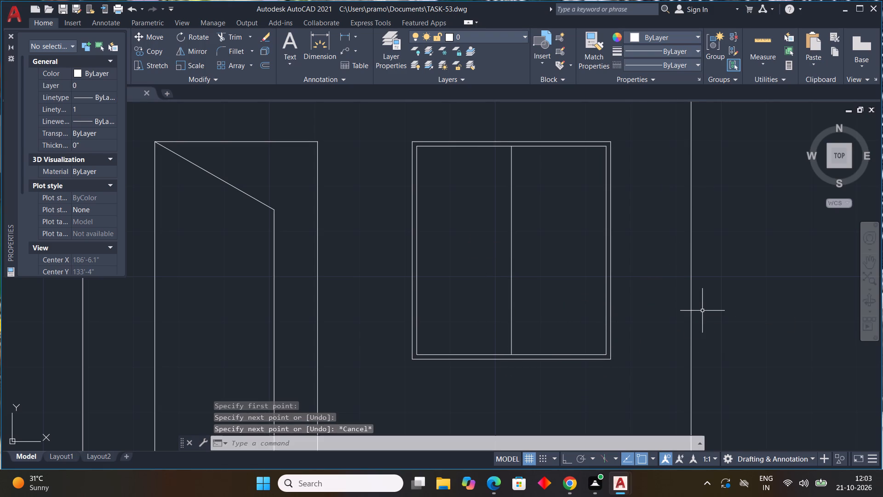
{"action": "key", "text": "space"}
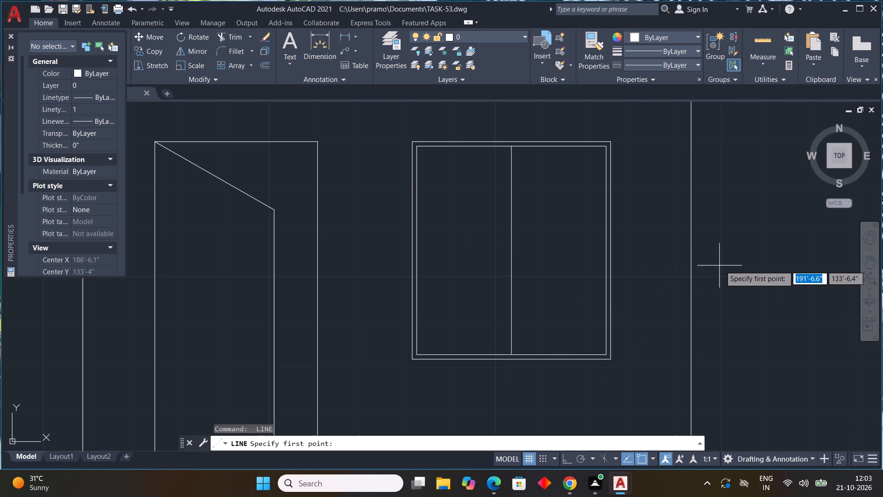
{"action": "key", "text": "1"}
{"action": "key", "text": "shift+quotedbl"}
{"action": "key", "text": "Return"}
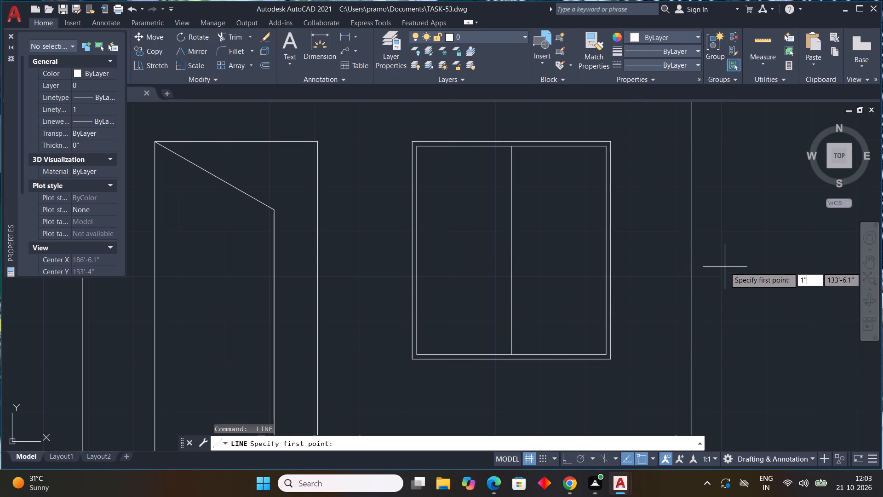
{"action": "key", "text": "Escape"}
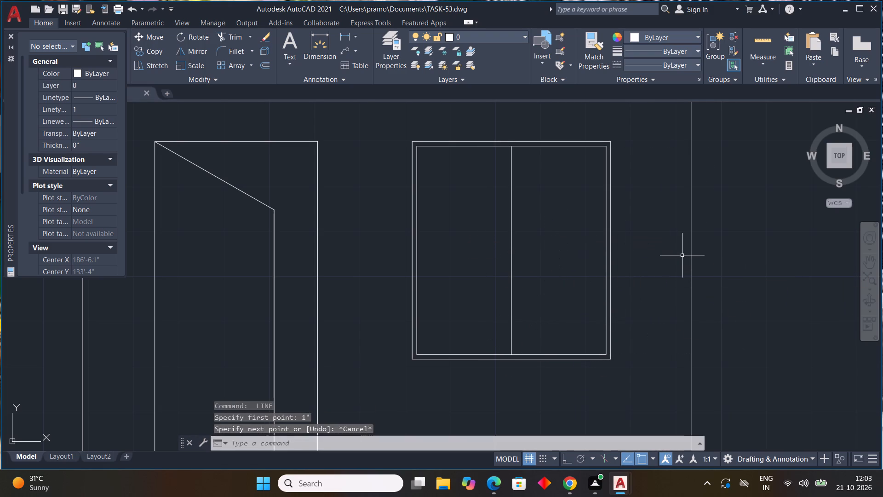
Offset the window's vertical centre line 1" to the right to form the mullion.
{"action": "type", "text": "OFF 1\""}
{"action": "key", "text": "Return"}
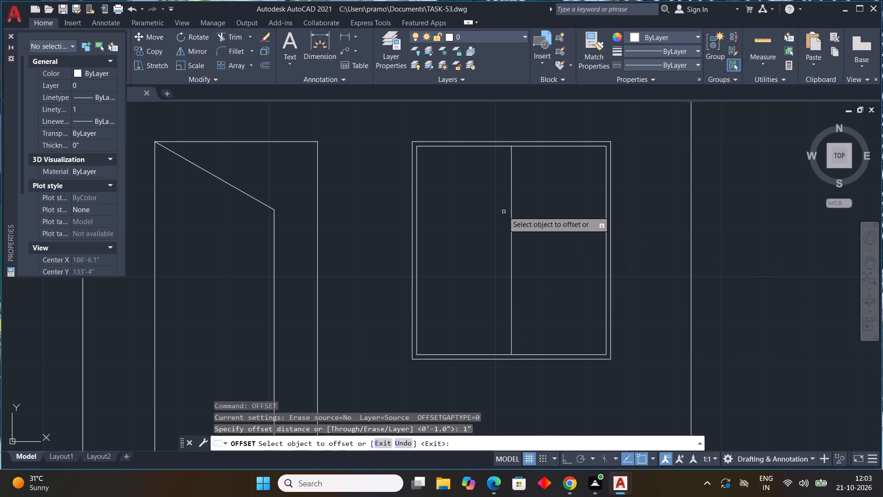
{"action": "left_click", "coordinate": [511, 210]}
{"action": "left_click", "coordinate": [518, 210]}
{"action": "key", "text": "Escape"}
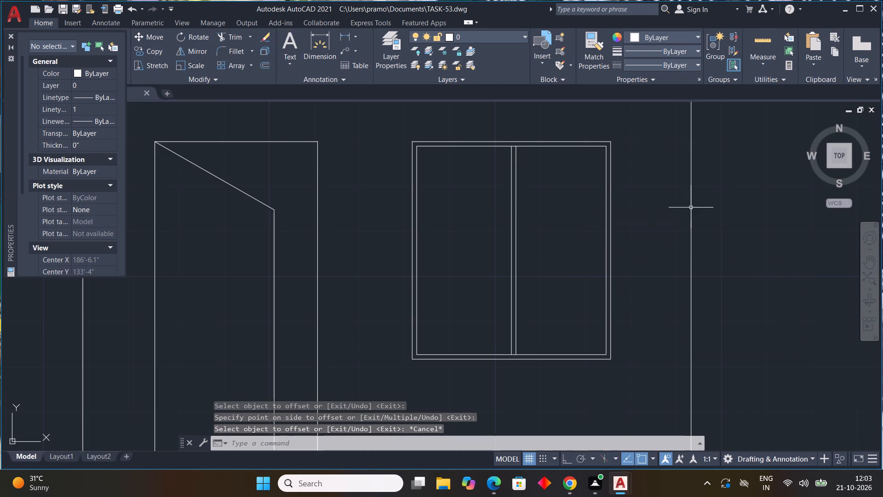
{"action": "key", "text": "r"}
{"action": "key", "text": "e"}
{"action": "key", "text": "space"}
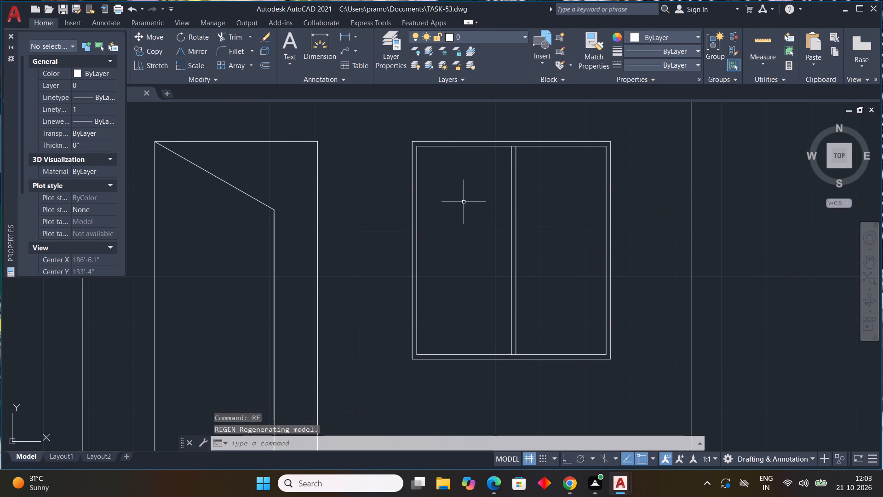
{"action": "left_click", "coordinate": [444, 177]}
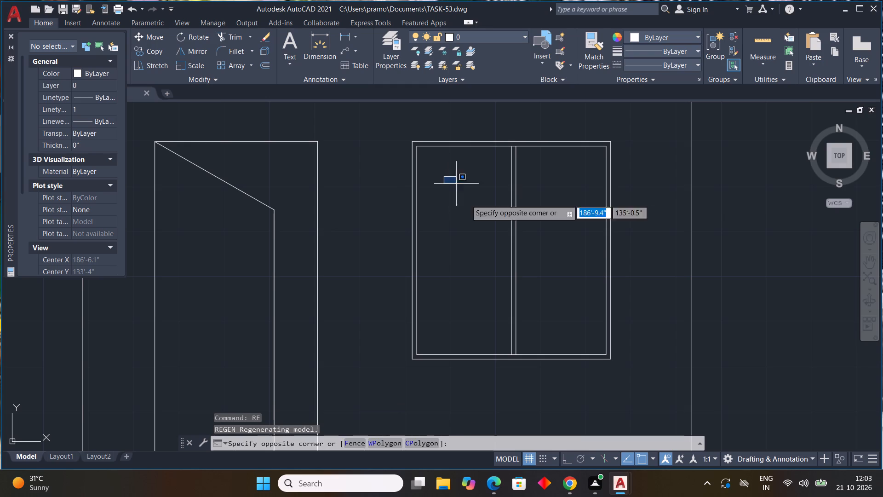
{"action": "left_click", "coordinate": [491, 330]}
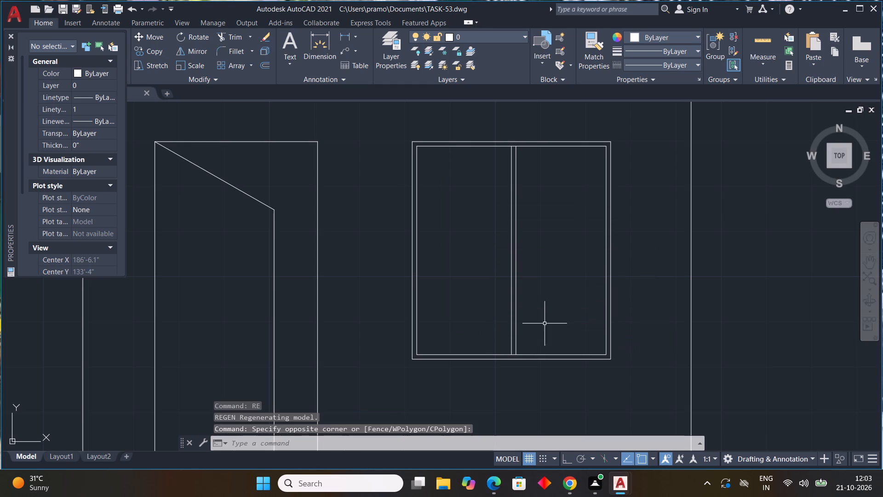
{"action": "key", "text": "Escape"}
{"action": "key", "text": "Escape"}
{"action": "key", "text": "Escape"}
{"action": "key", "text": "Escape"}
Draw a narrow upright rectangle about 9" wide by 2'-6" high inside the window's left pane.
{"action": "type", "text": "REC"}
{"action": "key", "text": "space"}
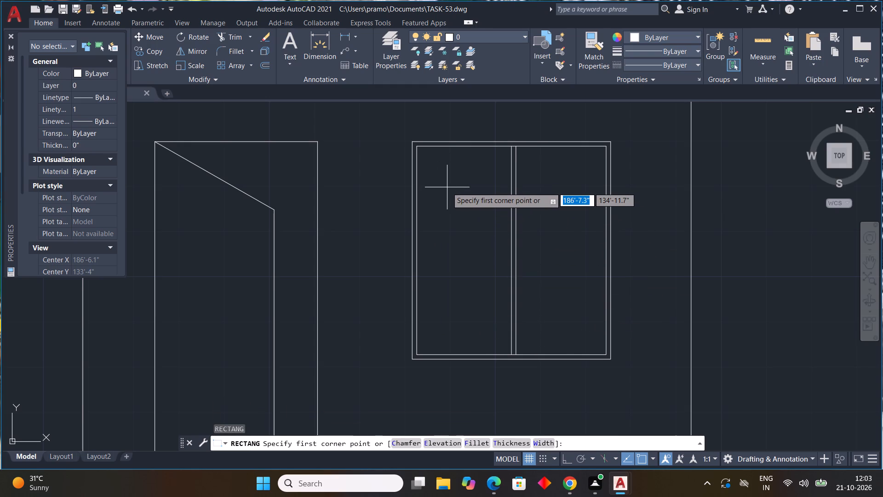
{"action": "left_click", "coordinate": [447, 187]}
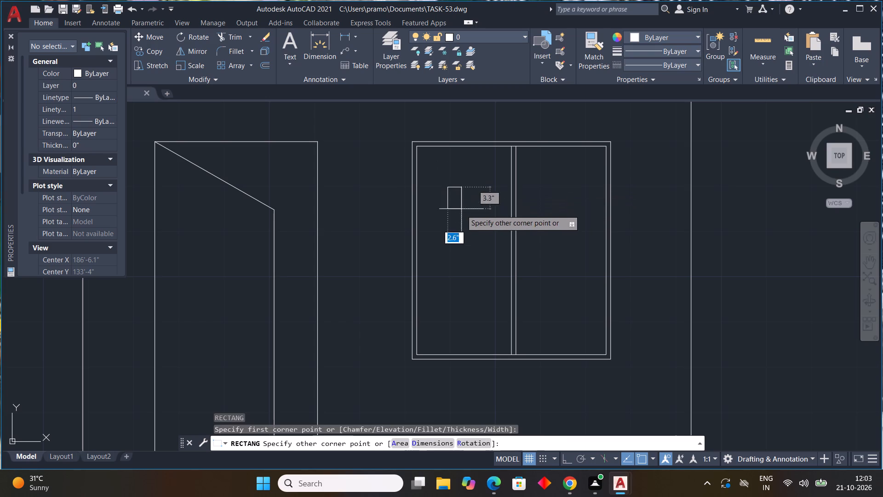
{"action": "left_click", "coordinate": [486, 324]}
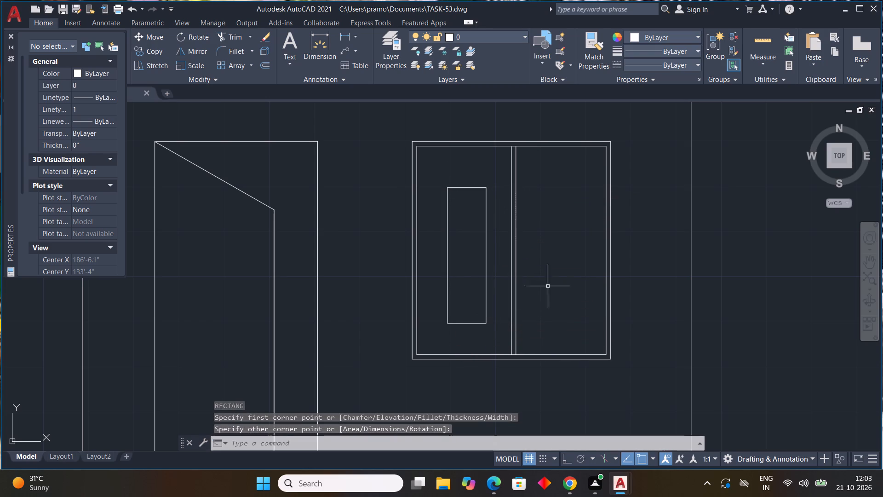
Move the narrow upright rectangle slightly upward within the window's left pane.
{"action": "middle_click_drag", "start_coordinate": [557, 280], "coordinate": [550, 241]}
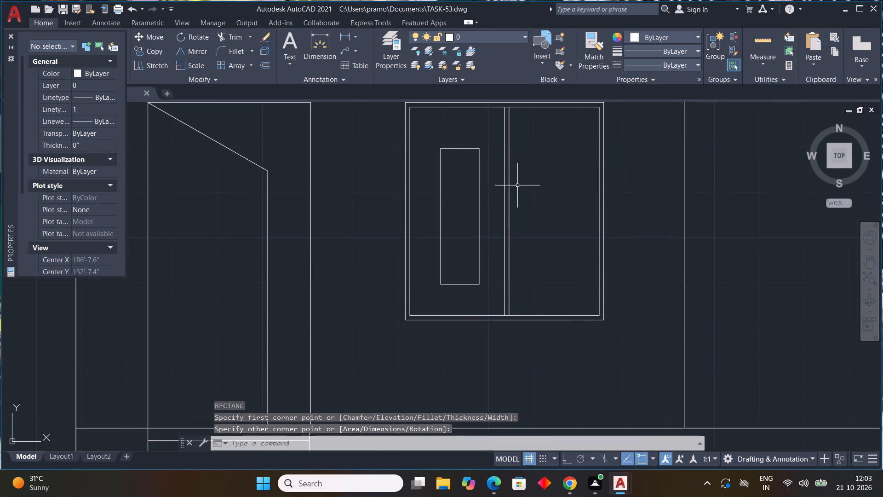
{"action": "left_click", "coordinate": [456, 149]}
{"action": "key", "text": "m"}
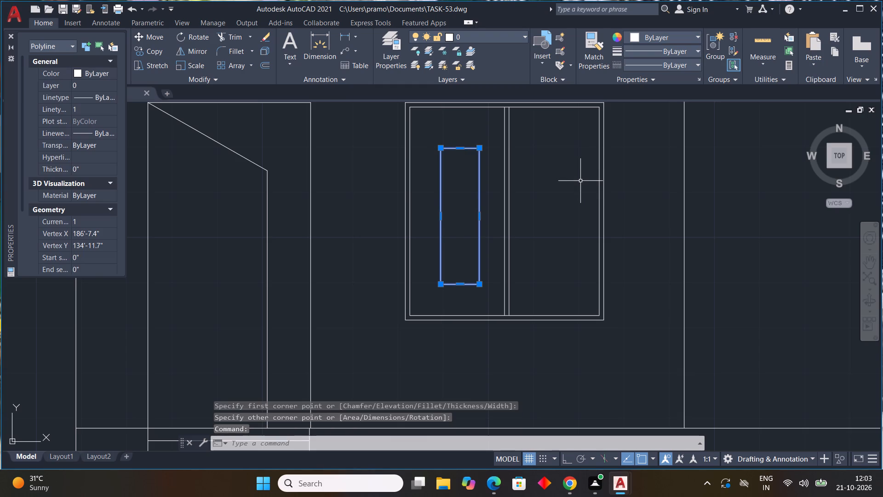
{"action": "key", "text": "space"}
{"action": "left_click", "coordinate": [442, 148]}
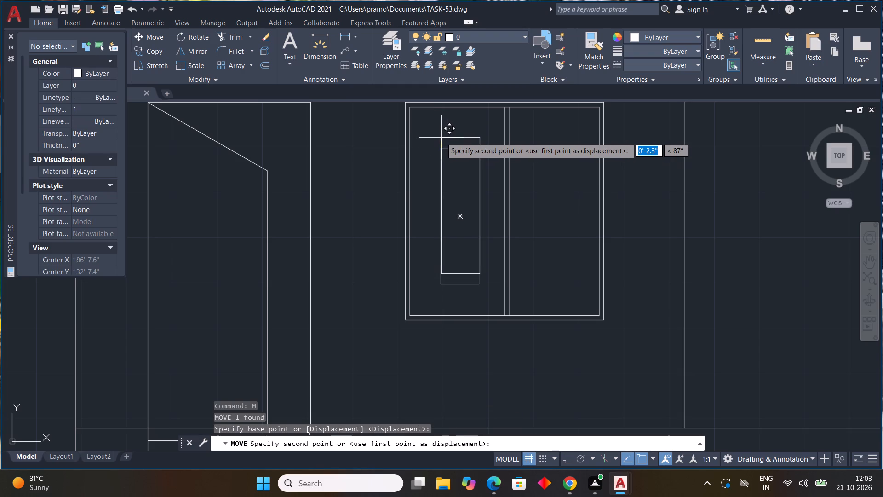
{"action": "left_click", "coordinate": [440, 141]}
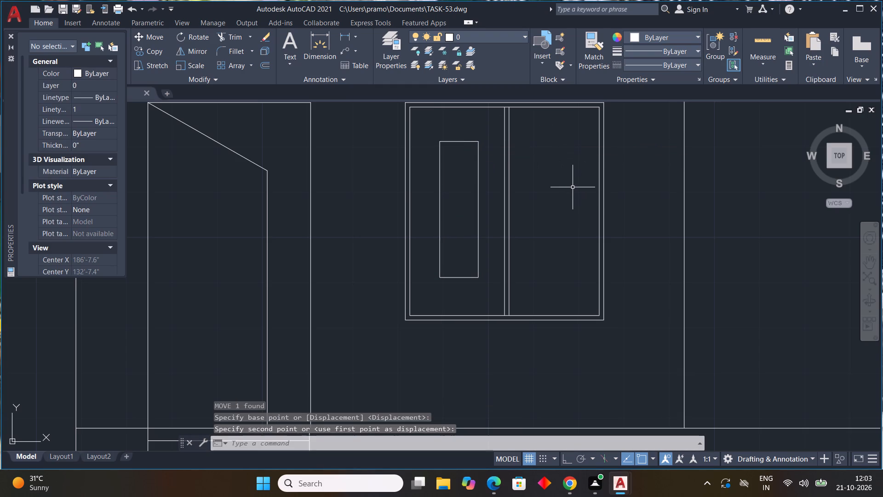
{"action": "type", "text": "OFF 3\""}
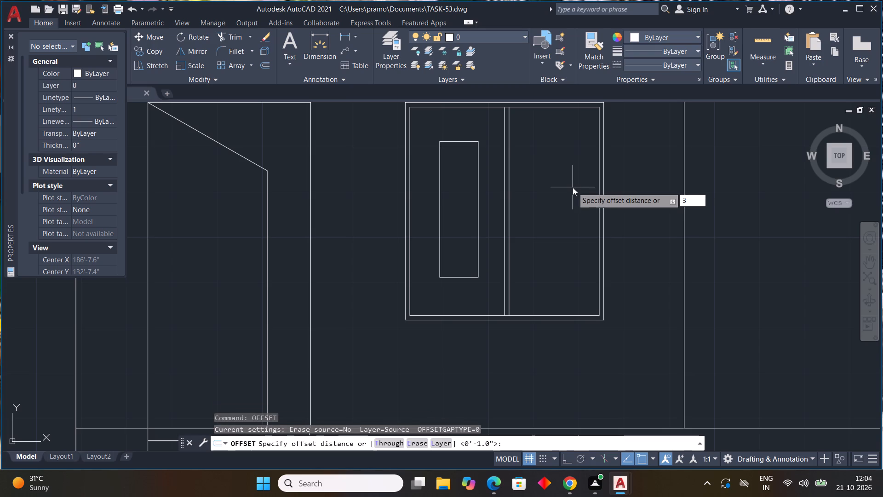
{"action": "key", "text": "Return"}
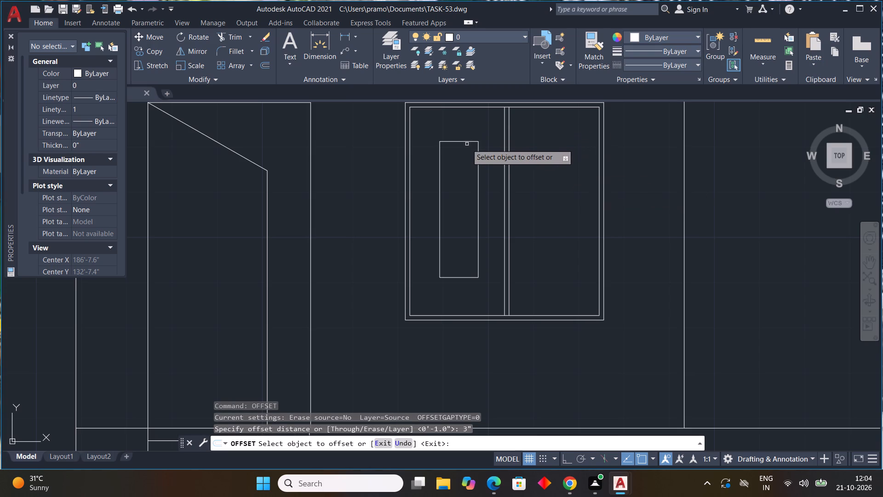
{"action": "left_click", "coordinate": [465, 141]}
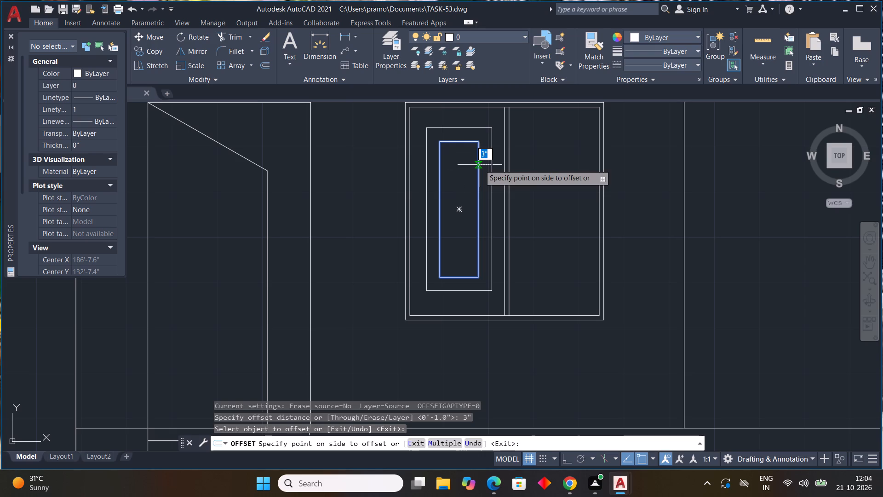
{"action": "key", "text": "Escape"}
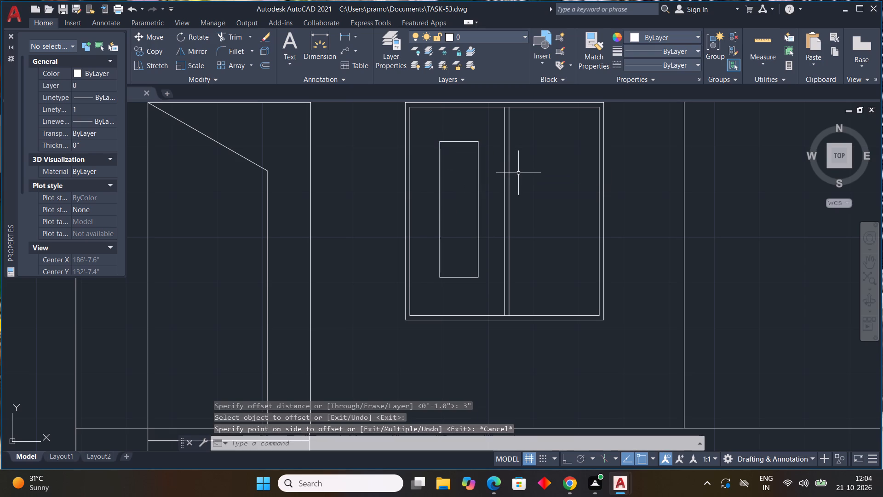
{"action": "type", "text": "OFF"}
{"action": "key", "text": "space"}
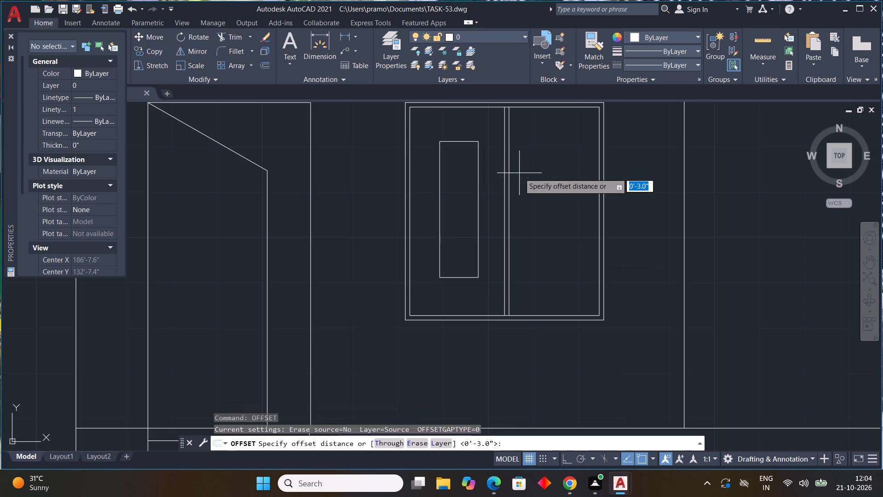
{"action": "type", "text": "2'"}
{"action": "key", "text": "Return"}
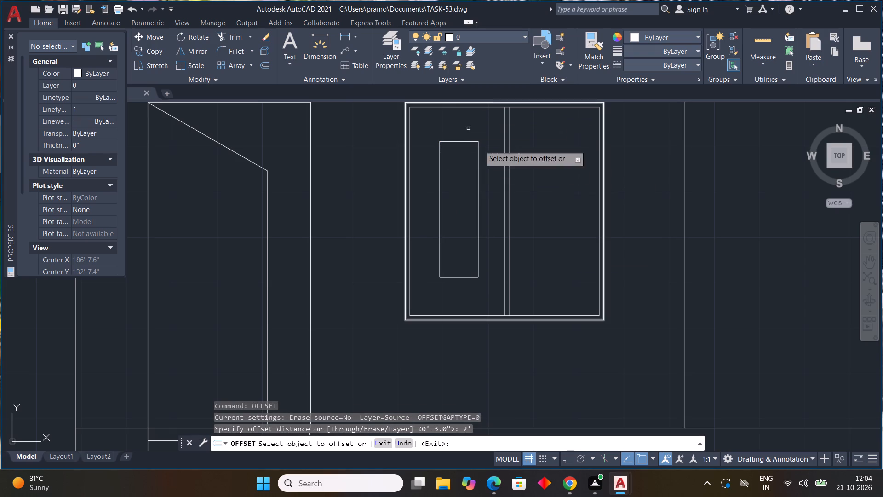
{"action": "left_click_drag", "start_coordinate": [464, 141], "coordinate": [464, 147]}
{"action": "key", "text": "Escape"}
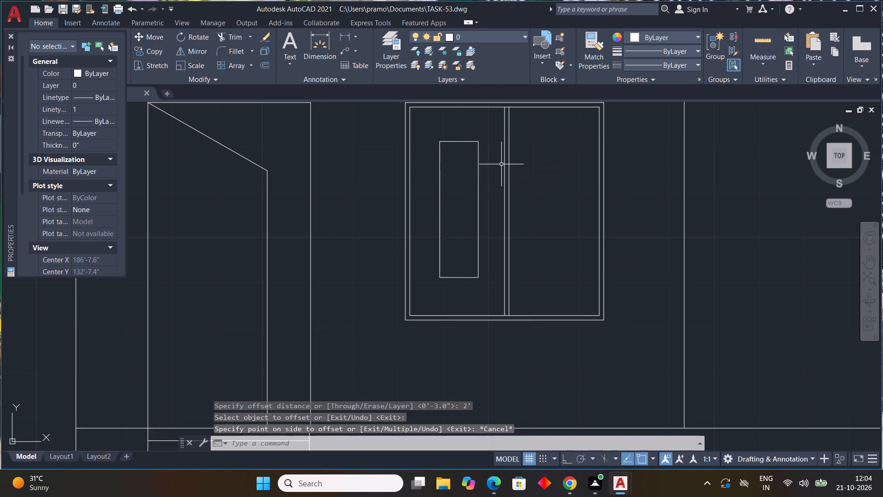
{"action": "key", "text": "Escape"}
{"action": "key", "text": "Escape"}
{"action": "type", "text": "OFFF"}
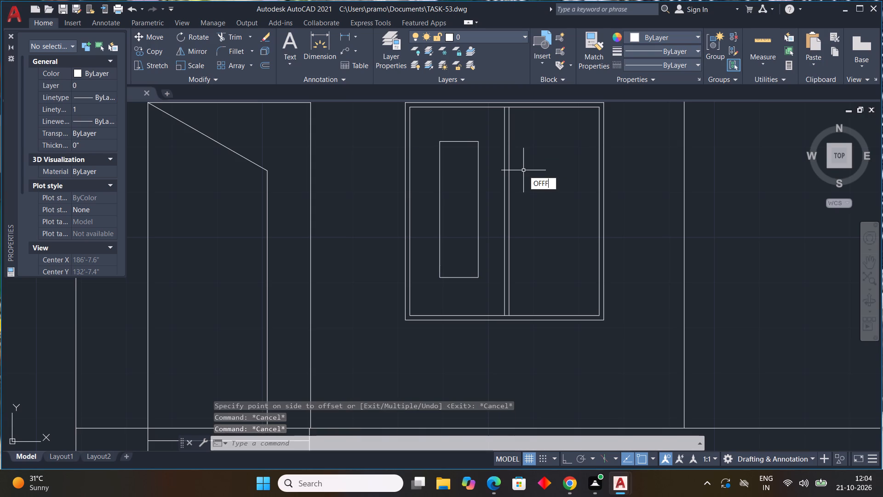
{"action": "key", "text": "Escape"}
Offset the narrow upright rectangle in the window's left pane 2" inward.
{"action": "type", "text": "OFF"}
{"action": "key", "text": "space"}
{"action": "key", "text": "2"}
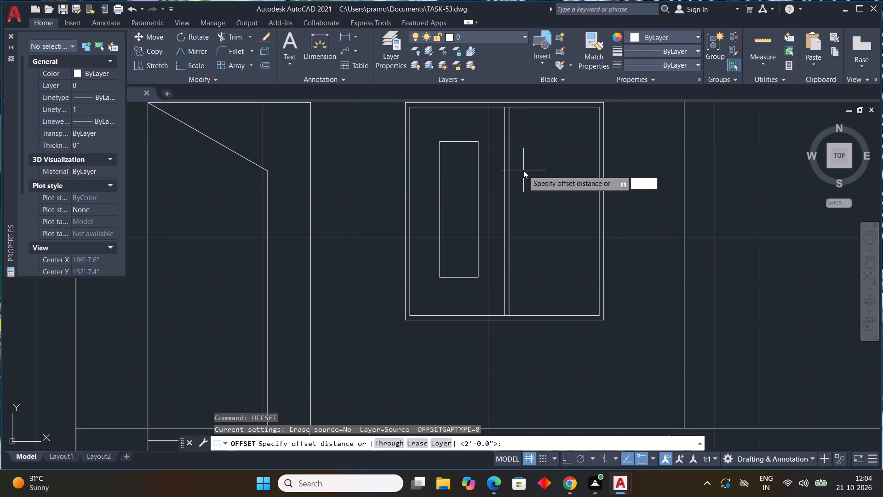
{"action": "key", "text": "shift+quotedbl"}
{"action": "key", "text": "Return"}
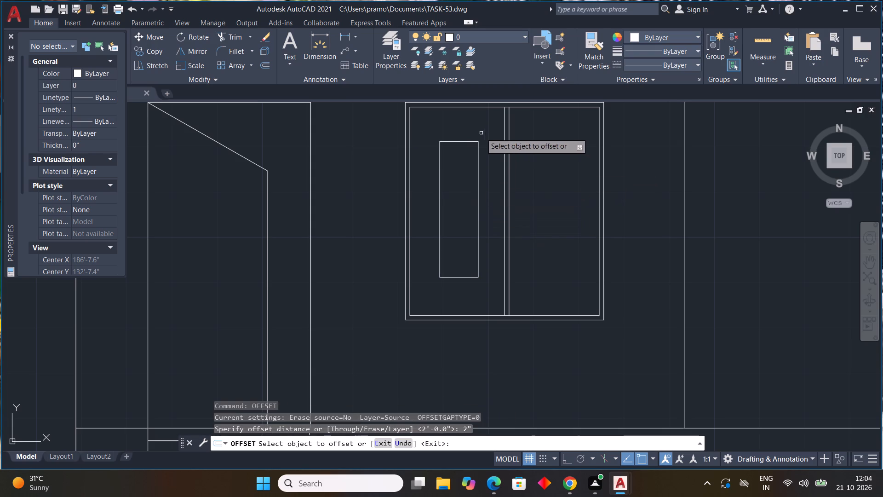
{"action": "left_click", "coordinate": [464, 144]}
{"action": "left_click", "coordinate": [463, 142]}
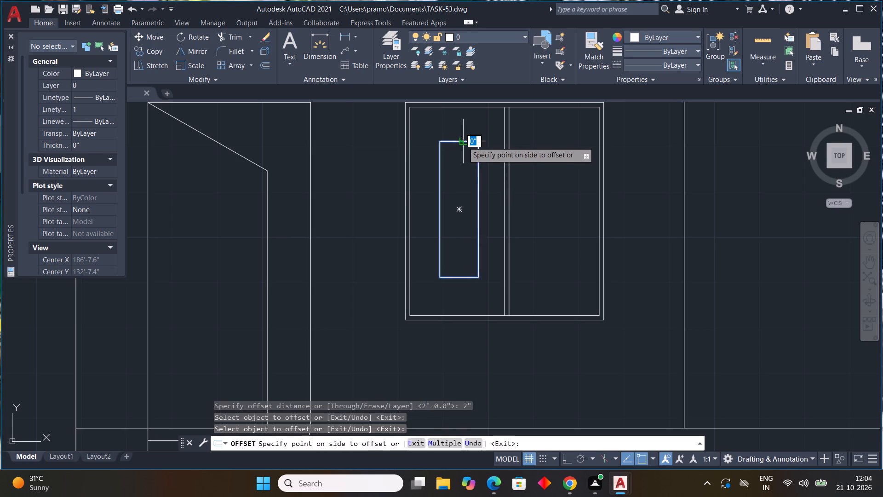
{"action": "left_click", "coordinate": [463, 157]}
{"action": "key", "text": "Escape"}
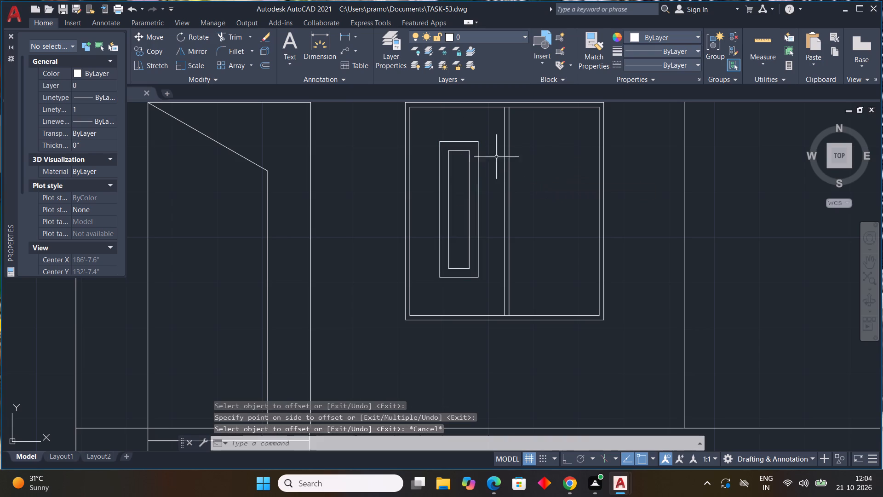
Copy the two nested rectangles about 1'-9" horizontally into the window's right pane, with Ortho on.
{"action": "left_click_drag", "start_coordinate": [484, 131], "coordinate": [481, 139]}
{"action": "left_click", "coordinate": [431, 287]}
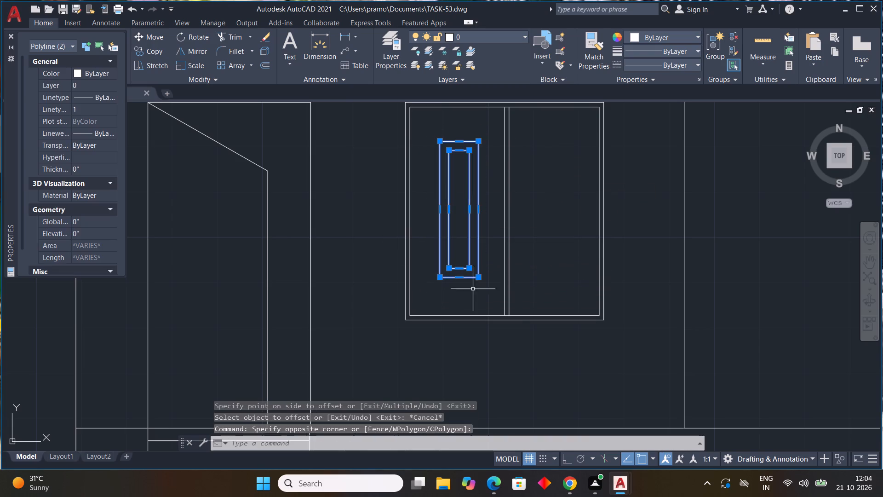
{"action": "type", "text": "CO"}
{"action": "key", "text": "space"}
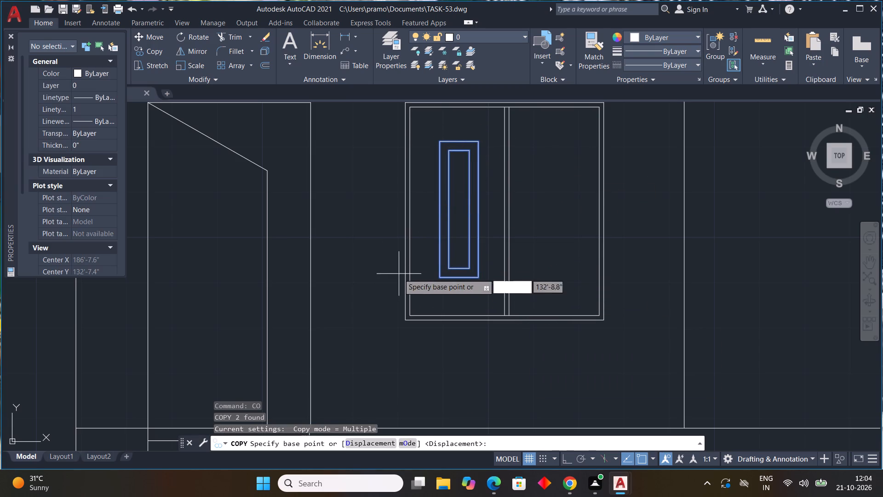
{"action": "left_click_drag", "start_coordinate": [439, 277], "coordinate": [450, 273]}
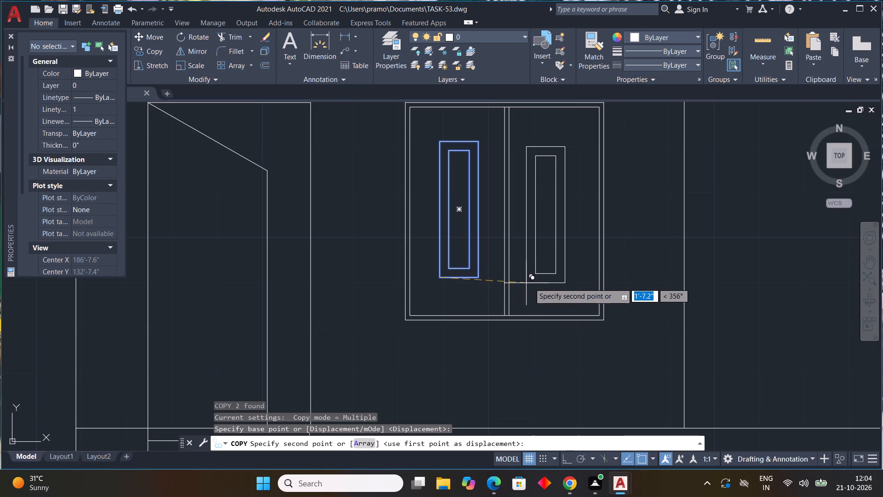
{"action": "key", "text": "F8"}
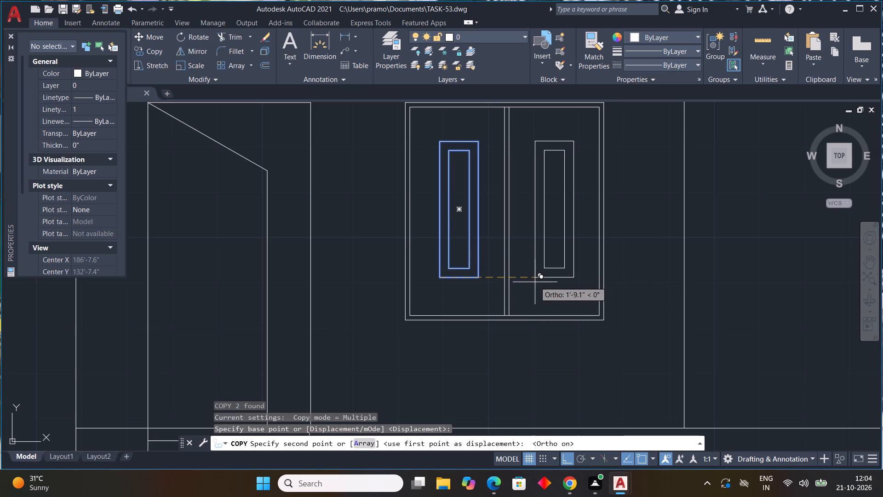
{"action": "left_click", "coordinate": [535, 283]}
{"action": "key", "text": "Escape"}
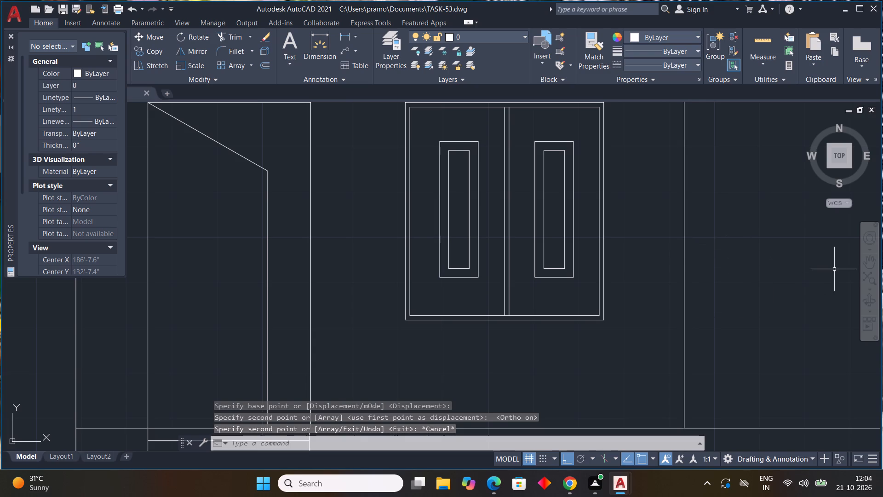
Draw horizontal lines from the midpoints of the left panel's outer sides to the inner frame and the mullion.
{"action": "type", "text": "L"}
{"action": "key", "text": "space"}
{"action": "scroll", "coordinate": [437, 209], "scroll_direction": "down", "scroll_amount": 1}
{"action": "scroll", "coordinate": [437, 209], "scroll_direction": "up", "scroll_amount": 2}
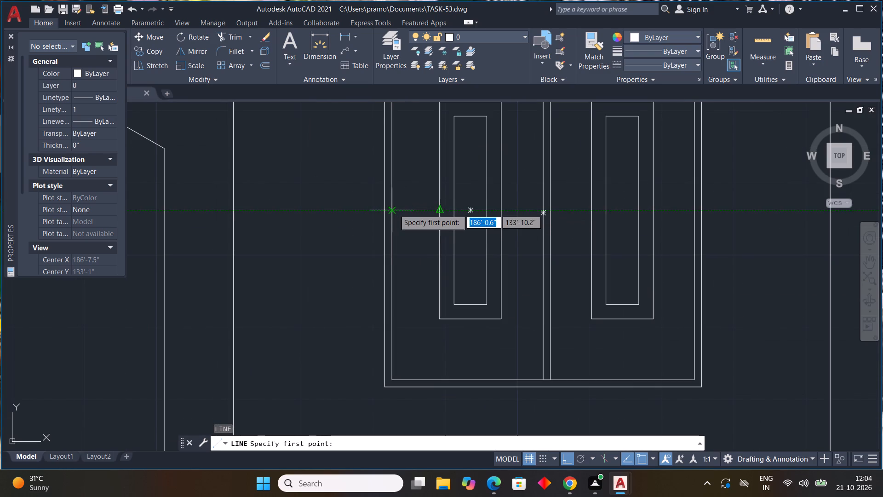
{"action": "left_click", "coordinate": [394, 209]}
{"action": "left_click", "coordinate": [439, 209]}
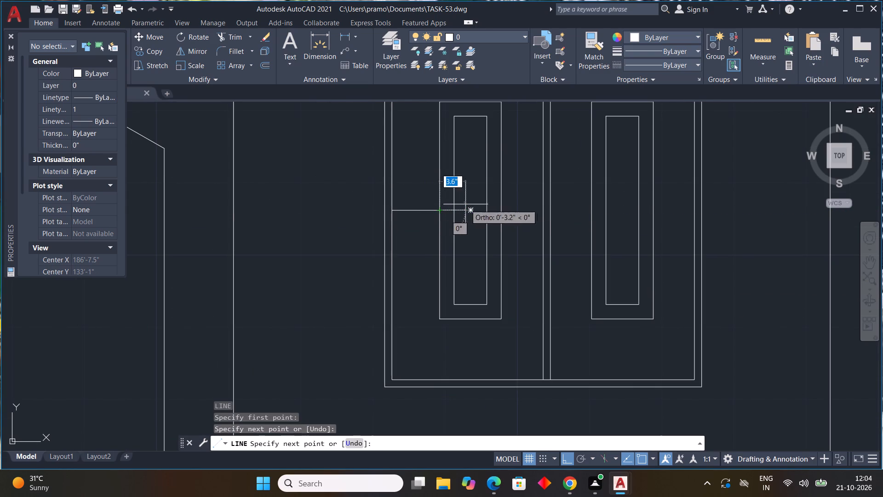
{"action": "key", "text": "Escape"}
{"action": "key", "text": "space"}
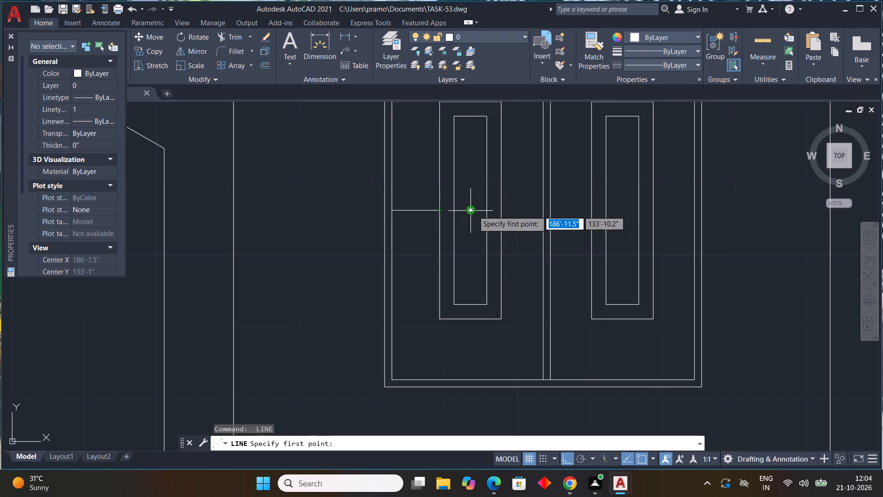
{"action": "left_click", "coordinate": [502, 210]}
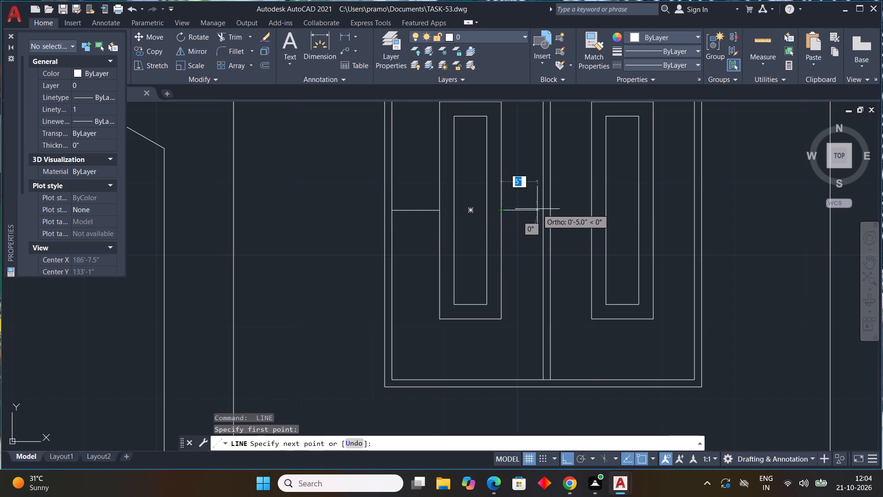
{"action": "left_click", "coordinate": [542, 210]}
{"action": "key", "text": "space"}
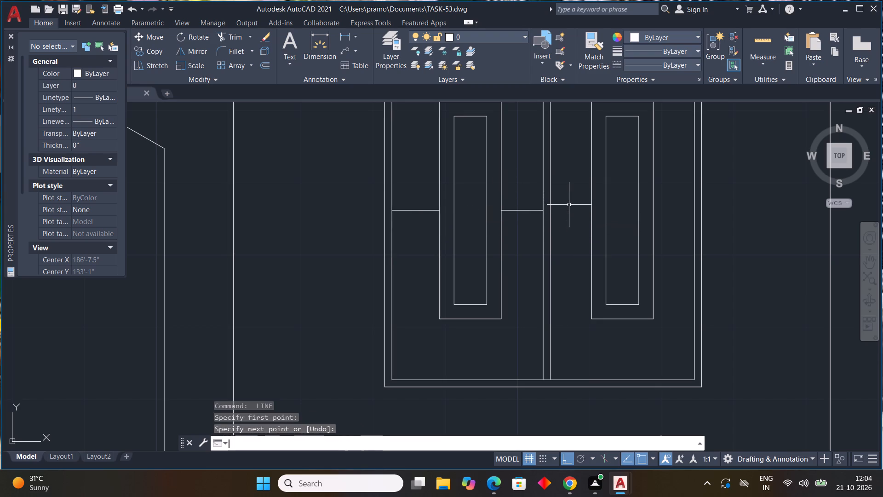
Draw horizontal lines connecting the right panel's outer sides at mid-height to the mullion and the inner frame.
{"action": "scroll", "coordinate": [569, 209], "scroll_direction": "up", "scroll_amount": 1}
{"action": "key", "text": "l"}
{"action": "key", "text": "space"}
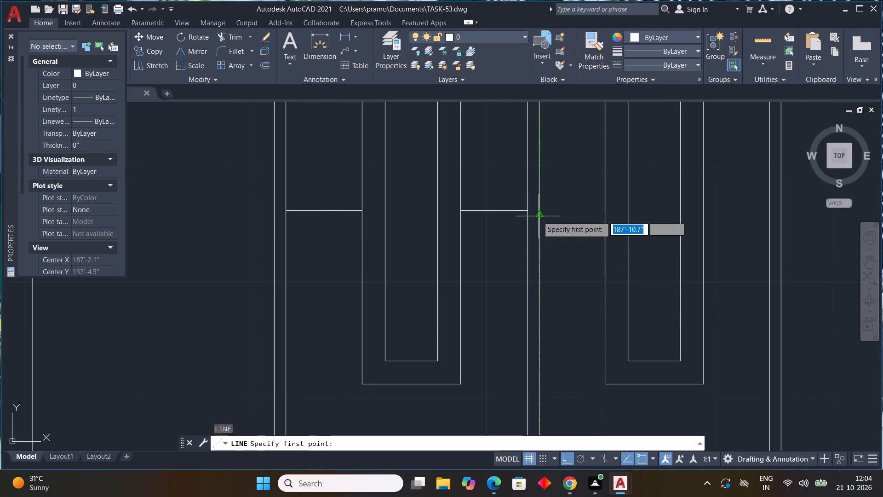
{"action": "left_click", "coordinate": [542, 210]}
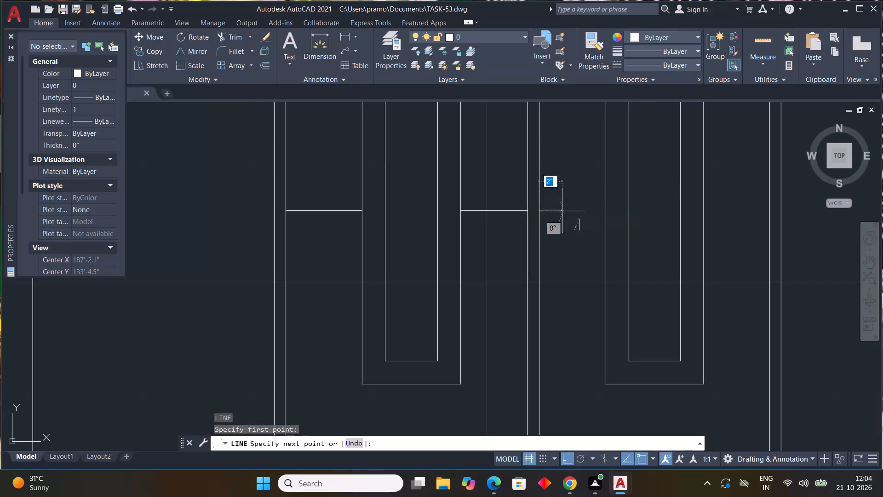
{"action": "left_click", "coordinate": [602, 210]}
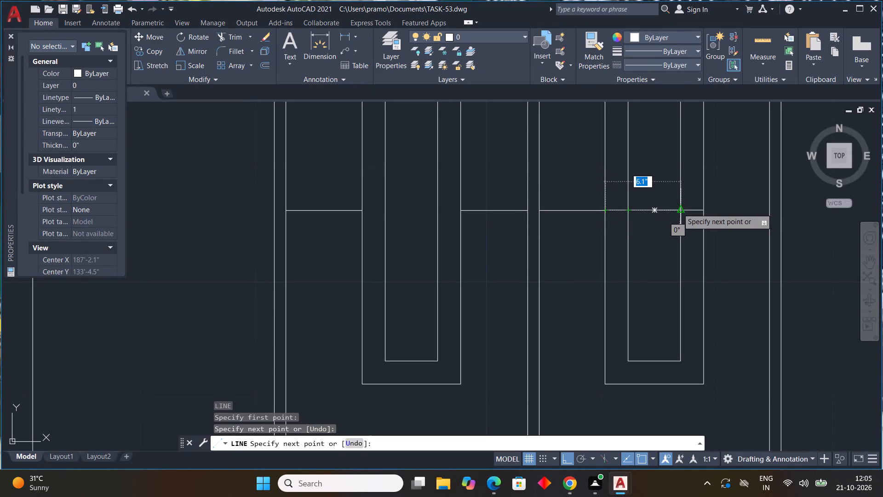
{"action": "key", "text": "space"}
{"action": "key", "text": "l"}
{"action": "key", "text": "space"}
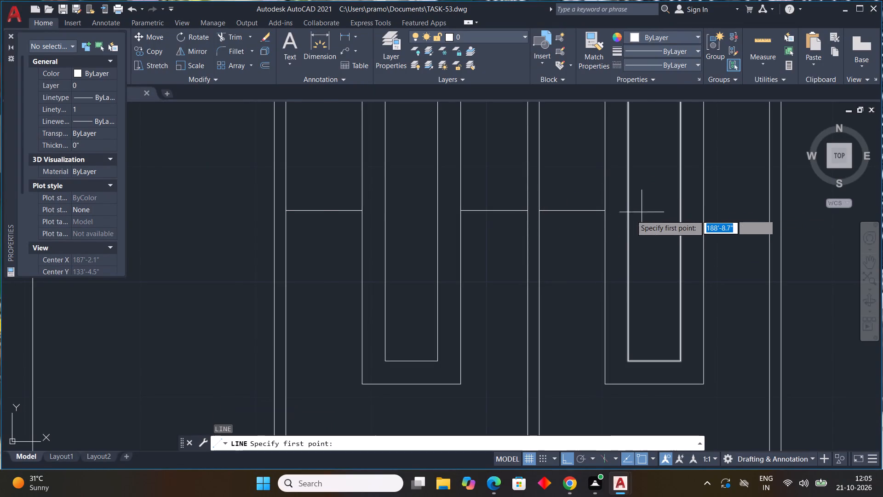
{"action": "left_click", "coordinate": [702, 208]}
{"action": "left_click", "coordinate": [768, 207]}
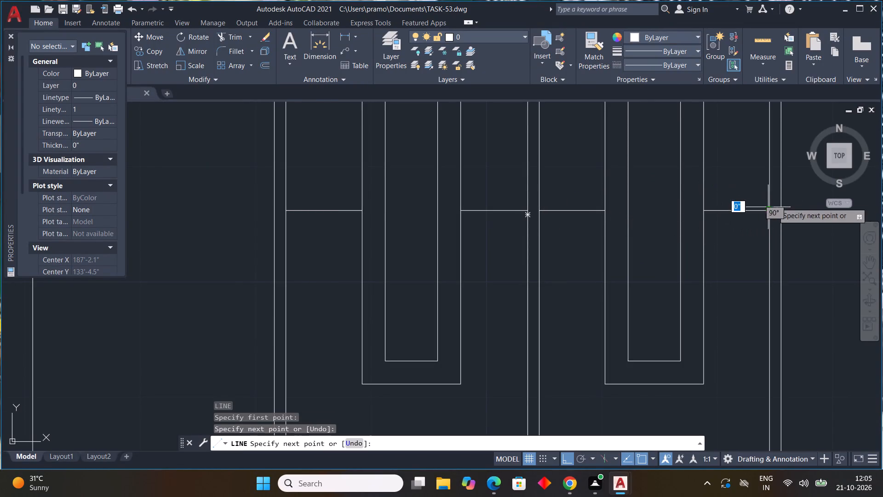
{"action": "key", "text": "Escape"}
Draw a vertical line from the midpoint of the left panel's top edge up to the inner frame.
{"action": "scroll", "coordinate": [779, 223], "scroll_direction": "down", "scroll_amount": 3}
{"action": "middle_click_drag", "start_coordinate": [765, 250], "coordinate": [668, 231]}
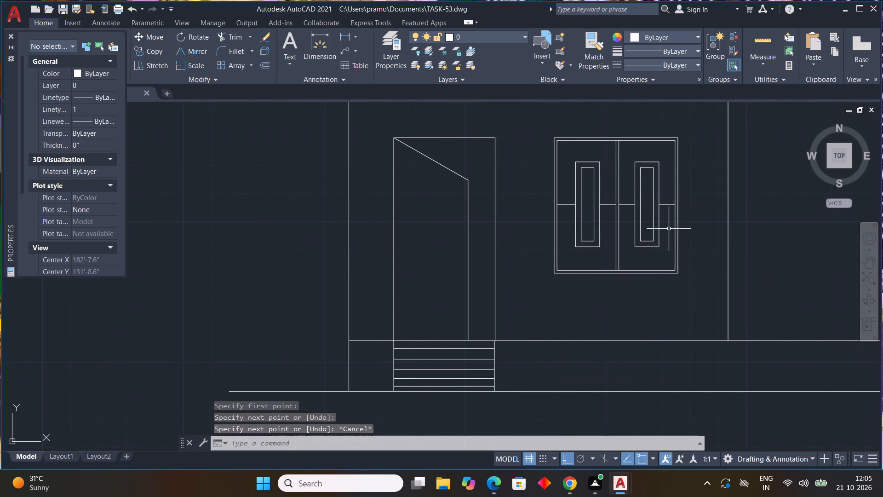
{"action": "type", "text": "L"}
{"action": "key", "text": "space"}
{"action": "scroll", "coordinate": [597, 162], "scroll_direction": "up", "scroll_amount": 3}
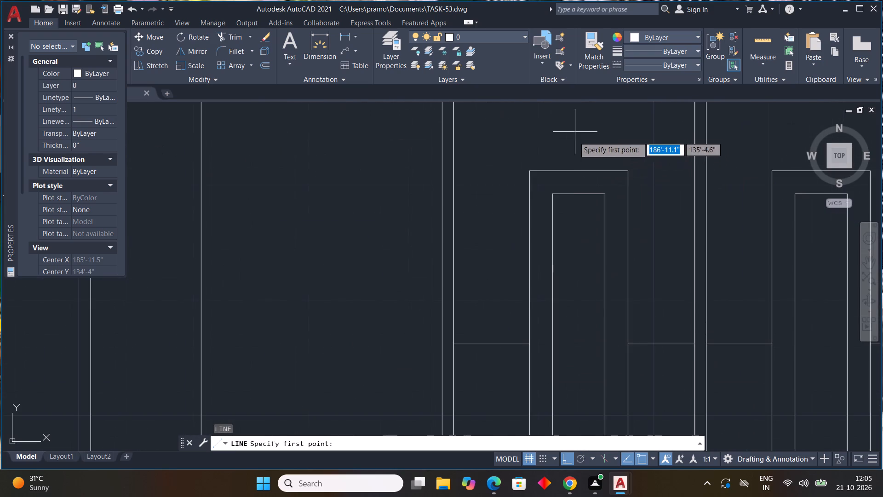
{"action": "scroll", "coordinate": [573, 172], "scroll_direction": "down", "scroll_amount": 2}
{"action": "middle_click_drag", "start_coordinate": [573, 172], "coordinate": [573, 210]}
{"action": "left_click_drag", "start_coordinate": [575, 208], "coordinate": [577, 187]}
{"action": "left_click", "coordinate": [576, 175]}
{"action": "key", "text": "Escape"}
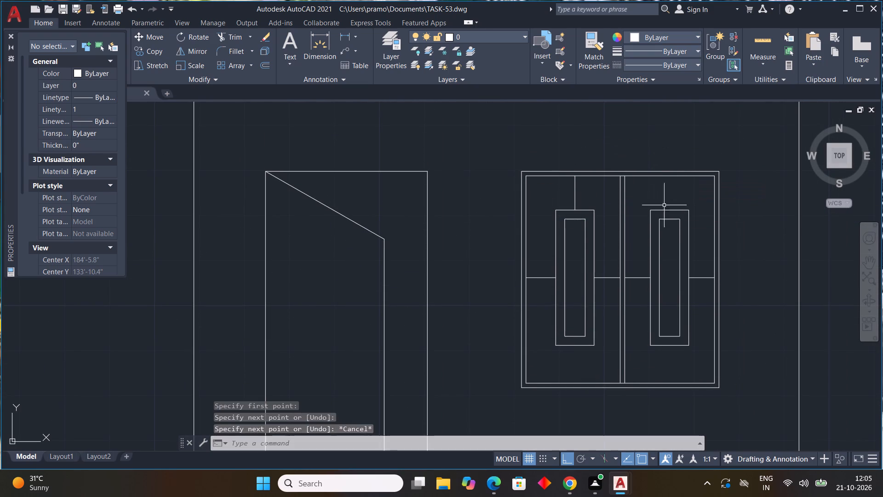
Draw a vertical line from the midpoint of the left panel's bottom edge down to the window's inner frame.
{"action": "key", "text": "space"}
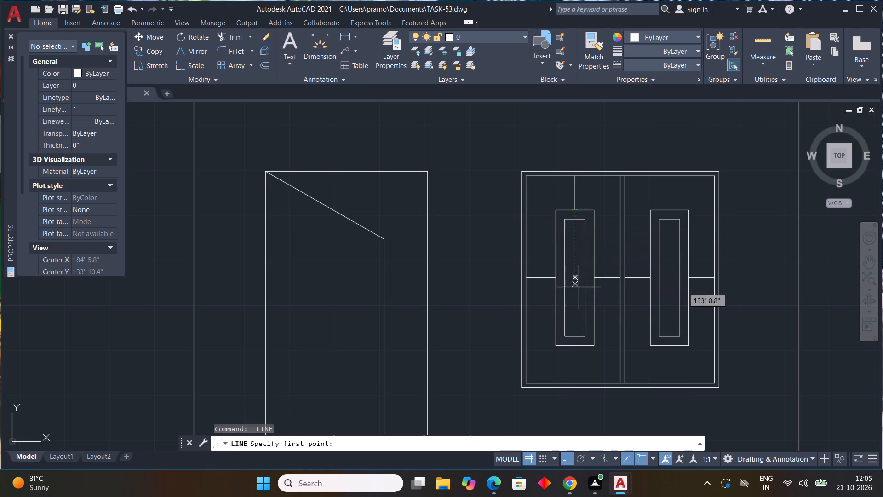
{"action": "left_click", "coordinate": [576, 350]}
{"action": "left_click", "coordinate": [575, 383]}
{"action": "key", "text": "Escape"}
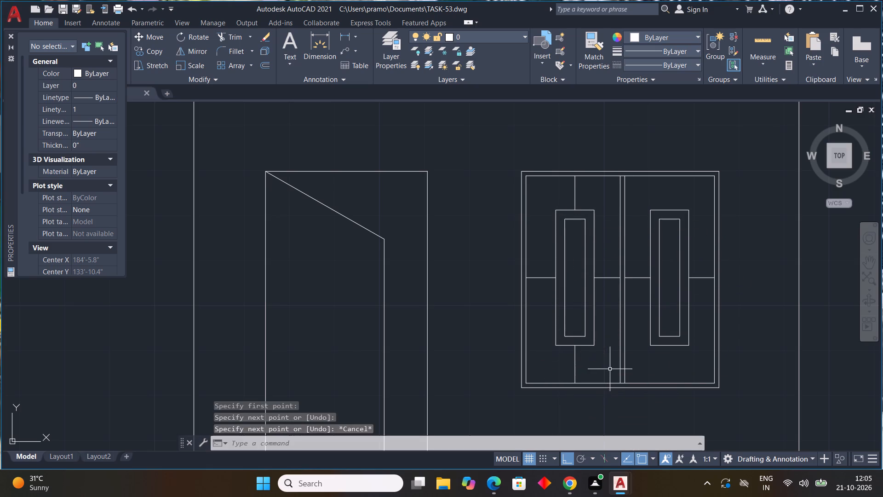
Draw vertical lines from the midpoints of the right panel's top and bottom edges to the window's inner frame.
{"action": "key", "text": "l"}
{"action": "key", "text": "space"}
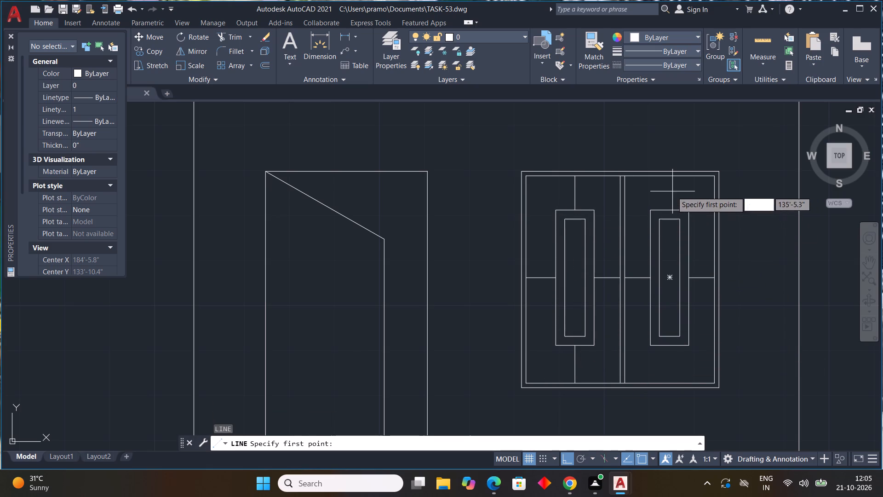
{"action": "left_click", "coordinate": [672, 211]}
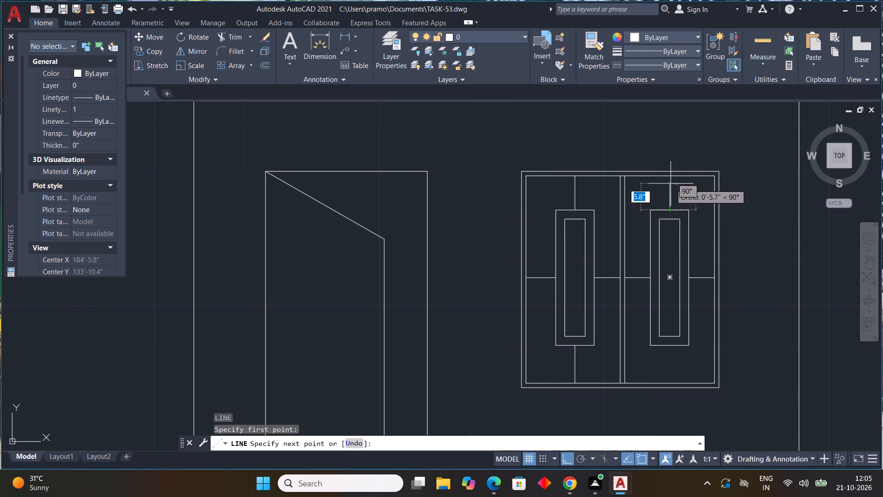
{"action": "left_click", "coordinate": [668, 177]}
{"action": "key", "text": "Escape"}
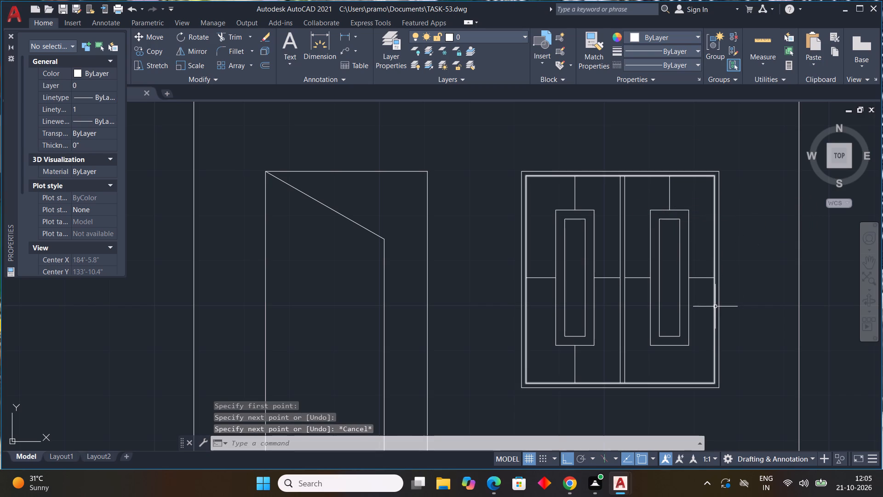
{"action": "type", "text": "L"}
{"action": "key", "text": "space"}
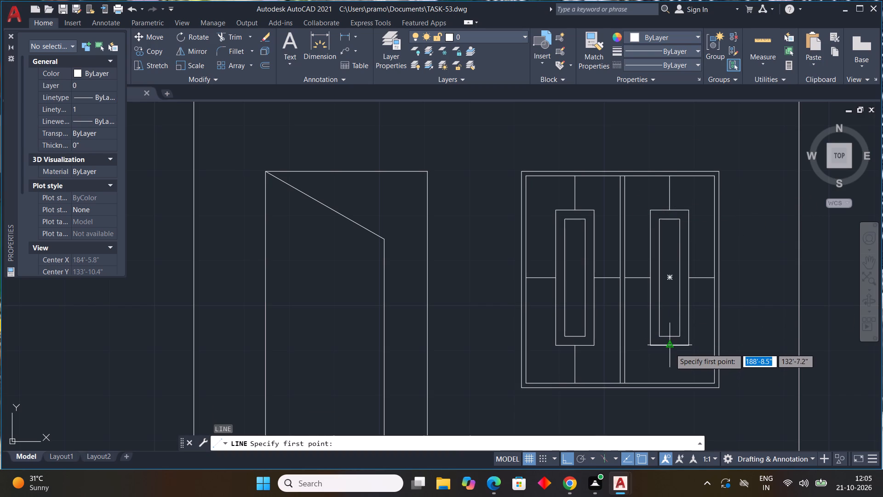
{"action": "left_click_drag", "start_coordinate": [670, 348], "coordinate": [673, 361]}
{"action": "left_click", "coordinate": [671, 383]}
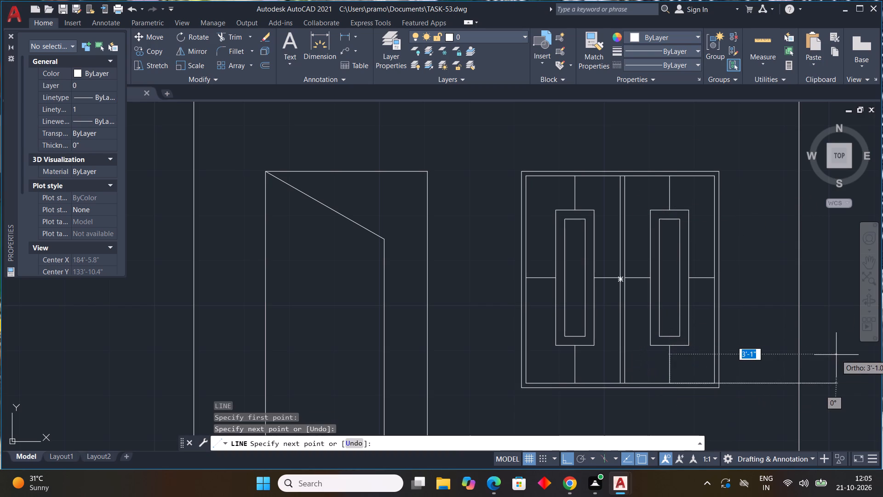
{"action": "key", "text": "Escape"}
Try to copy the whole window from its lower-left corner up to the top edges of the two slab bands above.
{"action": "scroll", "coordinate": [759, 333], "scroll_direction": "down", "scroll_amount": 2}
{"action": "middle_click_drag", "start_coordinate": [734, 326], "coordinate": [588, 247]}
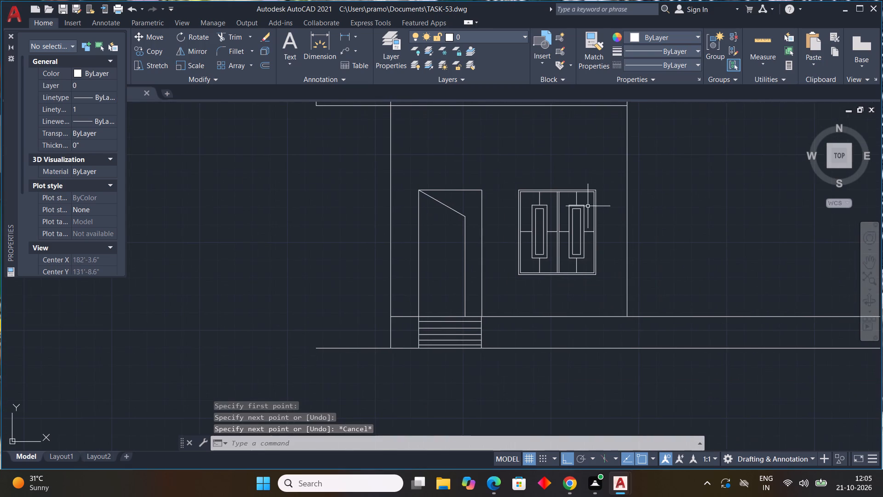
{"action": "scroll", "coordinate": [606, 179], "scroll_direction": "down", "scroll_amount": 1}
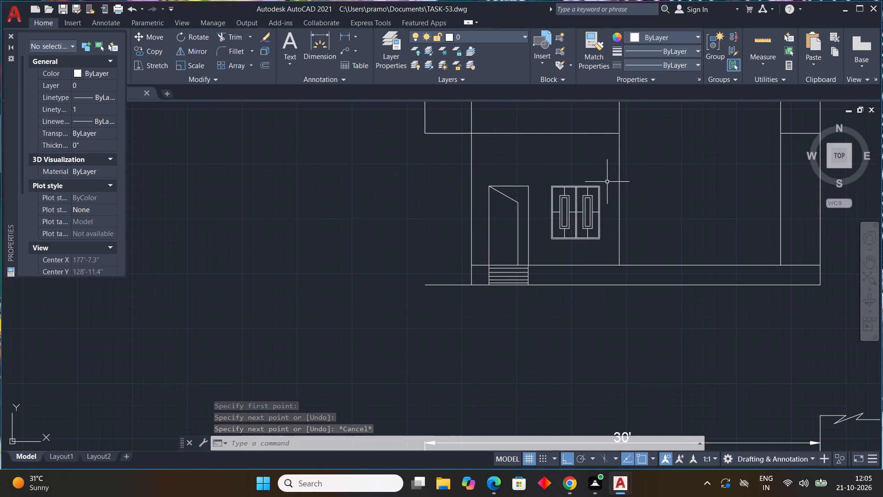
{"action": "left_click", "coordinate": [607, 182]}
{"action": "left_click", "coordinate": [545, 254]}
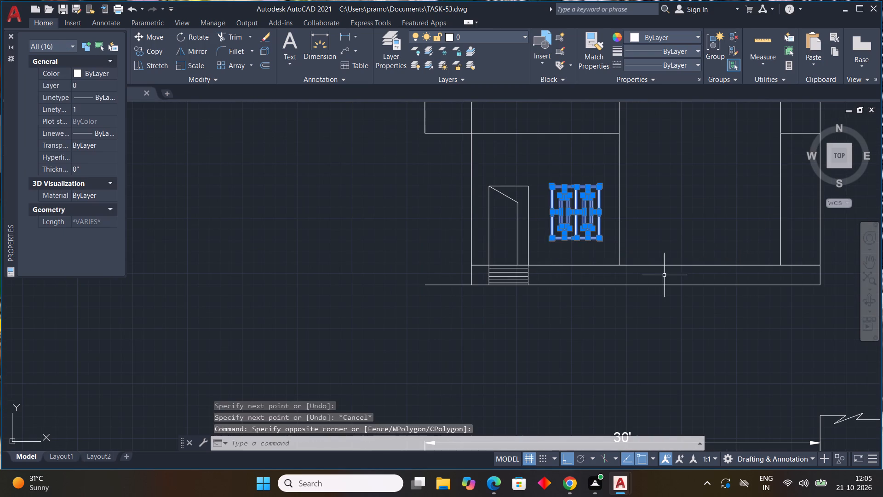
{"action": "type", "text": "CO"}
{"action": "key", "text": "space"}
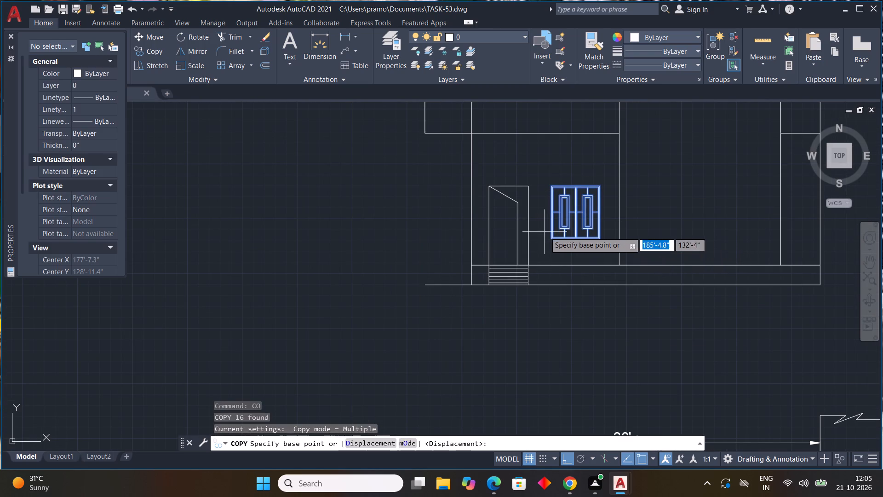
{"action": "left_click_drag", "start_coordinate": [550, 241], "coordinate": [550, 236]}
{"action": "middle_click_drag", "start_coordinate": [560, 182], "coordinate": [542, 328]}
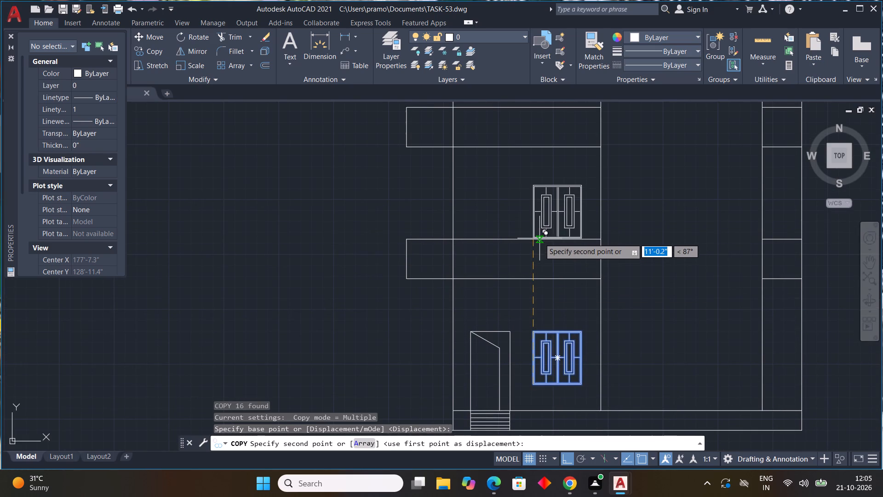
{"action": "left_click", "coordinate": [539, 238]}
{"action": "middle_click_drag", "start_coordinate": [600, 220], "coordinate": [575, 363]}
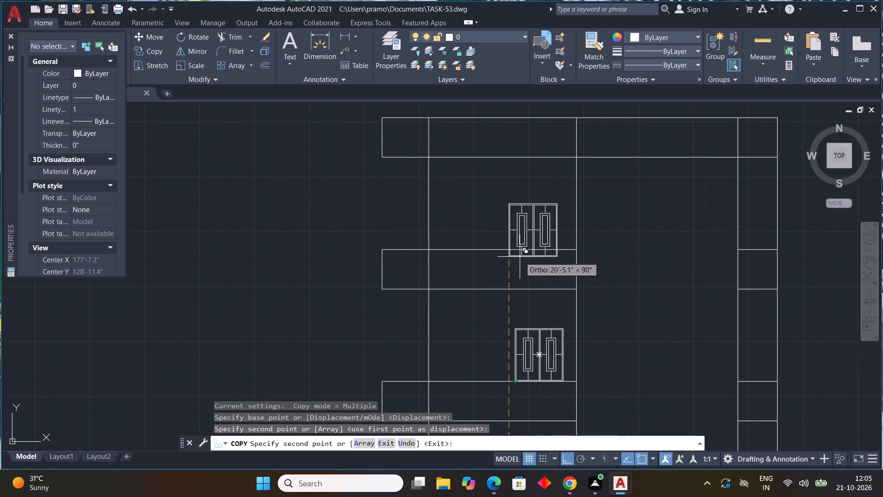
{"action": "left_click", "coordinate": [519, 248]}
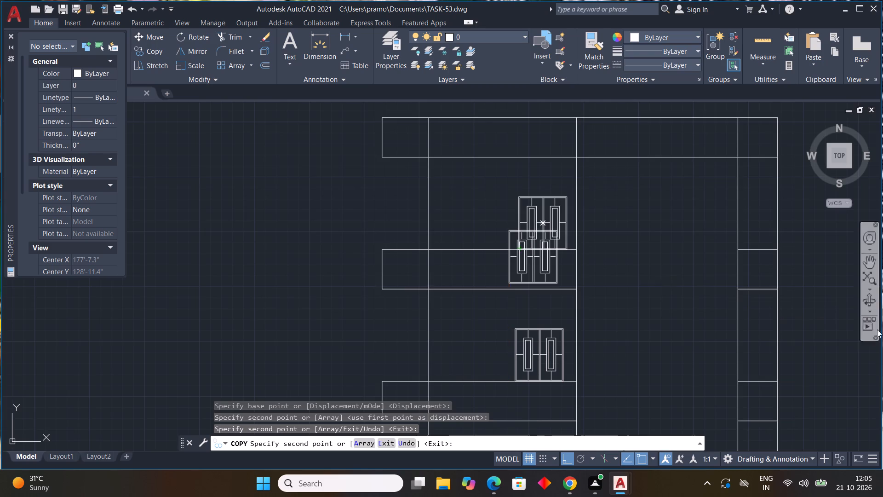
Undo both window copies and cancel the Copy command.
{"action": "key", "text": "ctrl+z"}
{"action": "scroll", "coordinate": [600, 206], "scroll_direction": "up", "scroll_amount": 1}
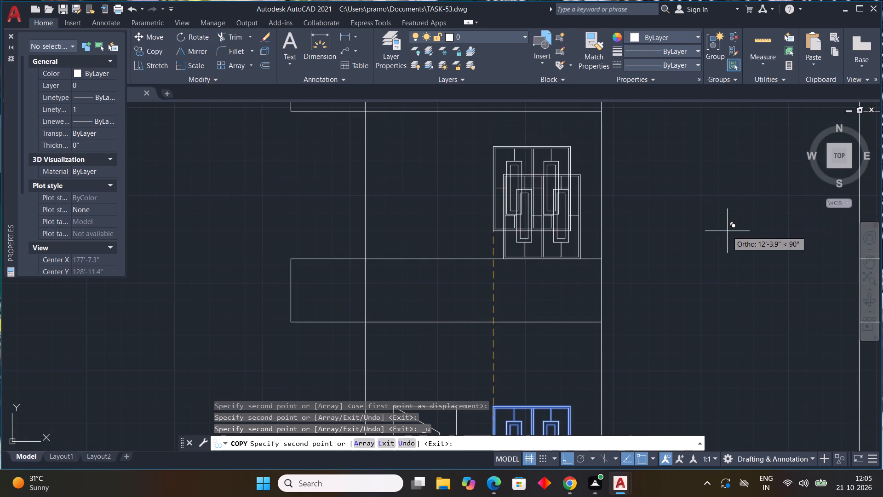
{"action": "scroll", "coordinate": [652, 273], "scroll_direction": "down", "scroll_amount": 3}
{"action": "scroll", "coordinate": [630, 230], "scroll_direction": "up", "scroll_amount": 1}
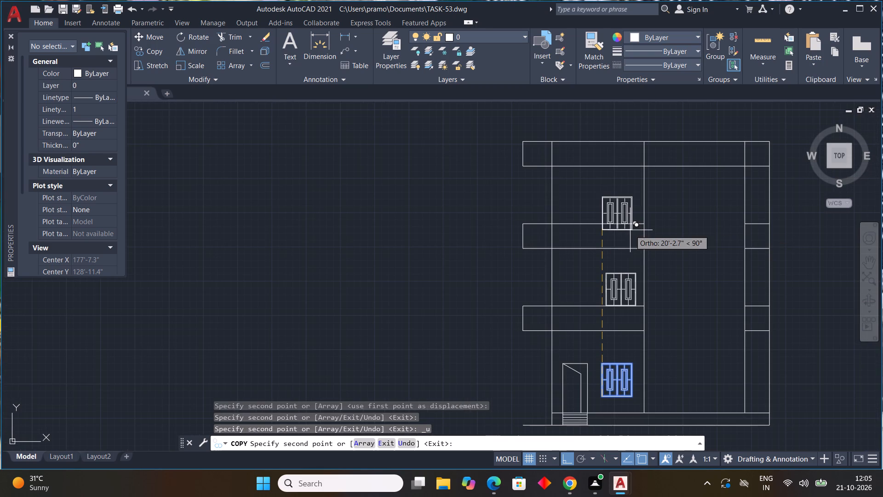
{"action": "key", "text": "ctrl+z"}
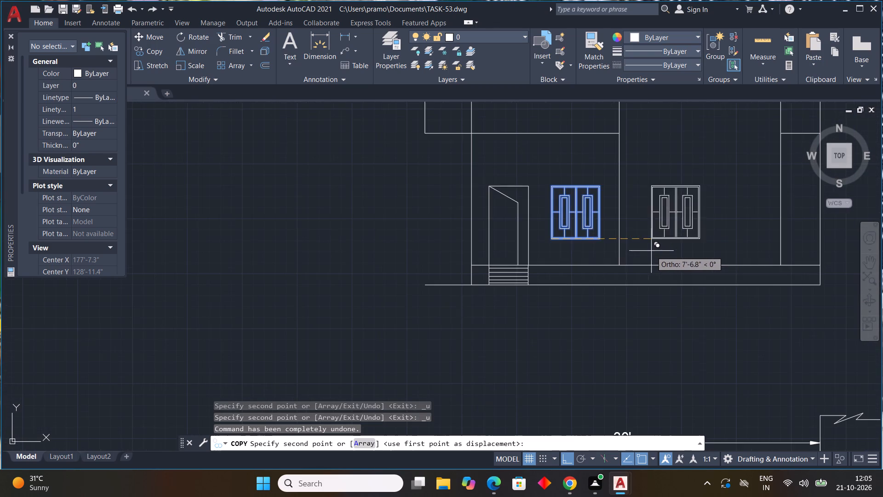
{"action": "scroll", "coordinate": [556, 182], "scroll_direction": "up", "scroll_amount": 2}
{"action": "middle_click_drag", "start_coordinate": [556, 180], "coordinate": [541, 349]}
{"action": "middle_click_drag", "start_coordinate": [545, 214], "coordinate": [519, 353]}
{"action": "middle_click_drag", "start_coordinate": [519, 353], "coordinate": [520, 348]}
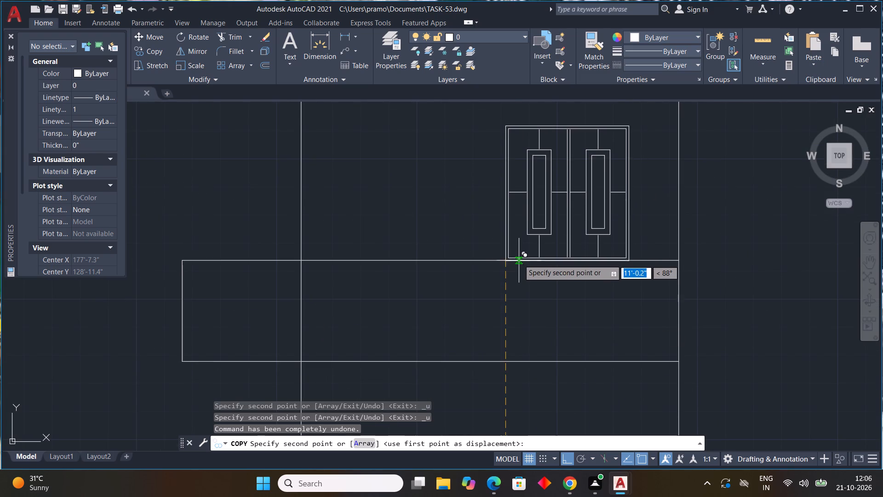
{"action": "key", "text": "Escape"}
Copy the whole window straight up about 11' and 21' from its lower-left corner, onto the top edges of the two slab bands.
{"action": "scroll", "coordinate": [554, 286], "scroll_direction": "down", "scroll_amount": 3}
{"action": "middle_click_drag", "start_coordinate": [601, 337], "coordinate": [588, 290]}
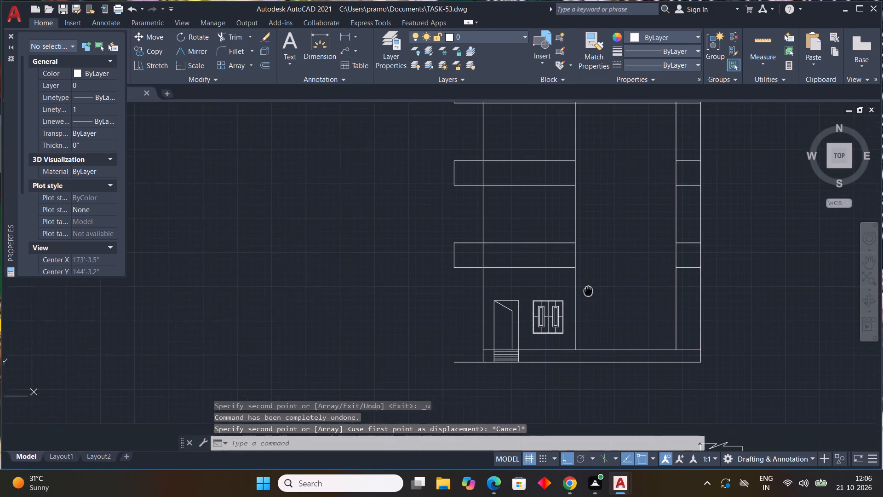
{"action": "middle_click_drag", "start_coordinate": [588, 290], "coordinate": [585, 287]}
{"action": "left_click_drag", "start_coordinate": [561, 287], "coordinate": [559, 292]}
{"action": "left_click", "coordinate": [525, 333]}
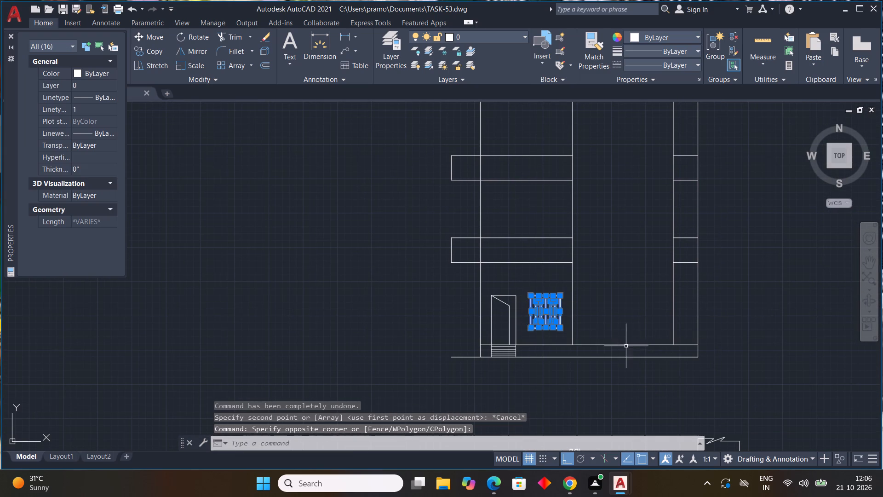
{"action": "scroll", "coordinate": [577, 330], "scroll_direction": "up", "scroll_amount": 3}
{"action": "type", "text": "CO"}
{"action": "key", "text": "space"}
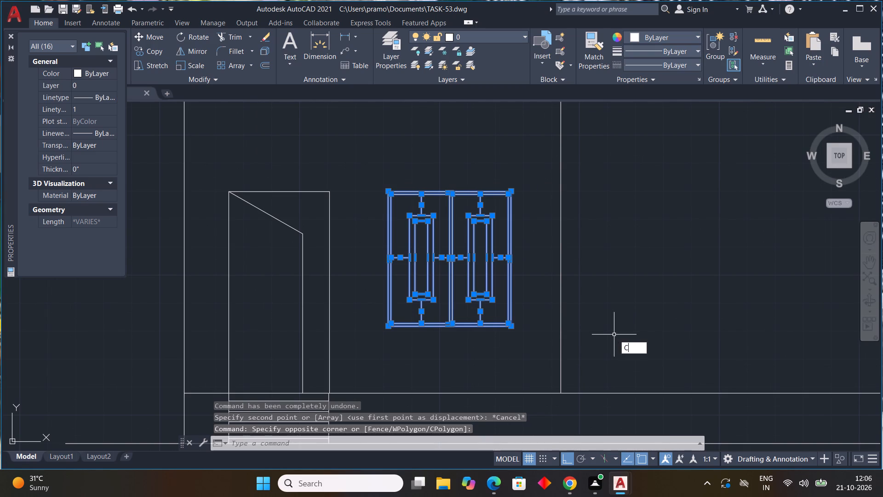
{"action": "left_click_drag", "start_coordinate": [385, 329], "coordinate": [387, 324]}
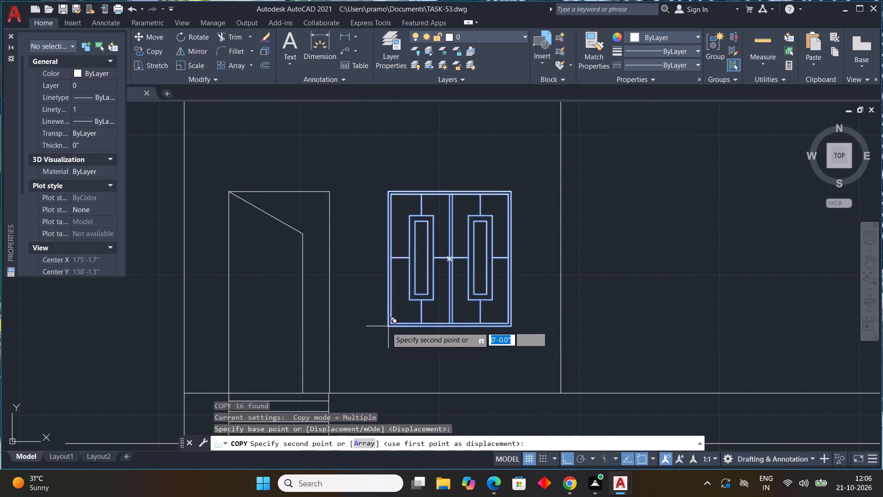
{"action": "middle_click_drag", "start_coordinate": [408, 224], "coordinate": [444, 495]}
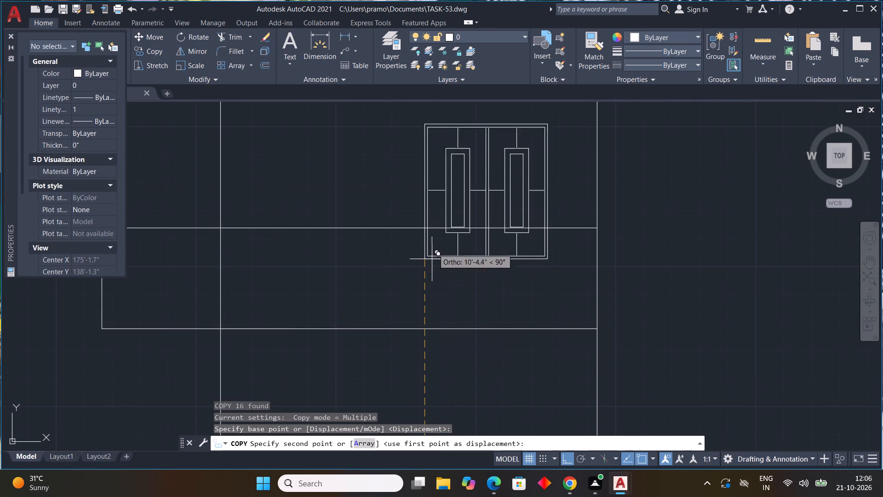
{"action": "left_click", "coordinate": [425, 227]}
{"action": "middle_click_drag", "start_coordinate": [486, 230], "coordinate": [555, 462]}
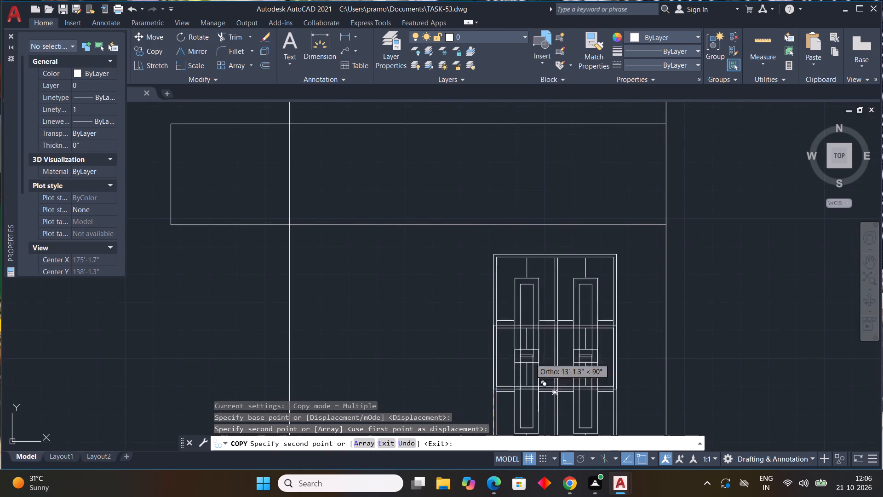
{"action": "middle_click_drag", "start_coordinate": [501, 237], "coordinate": [518, 412]}
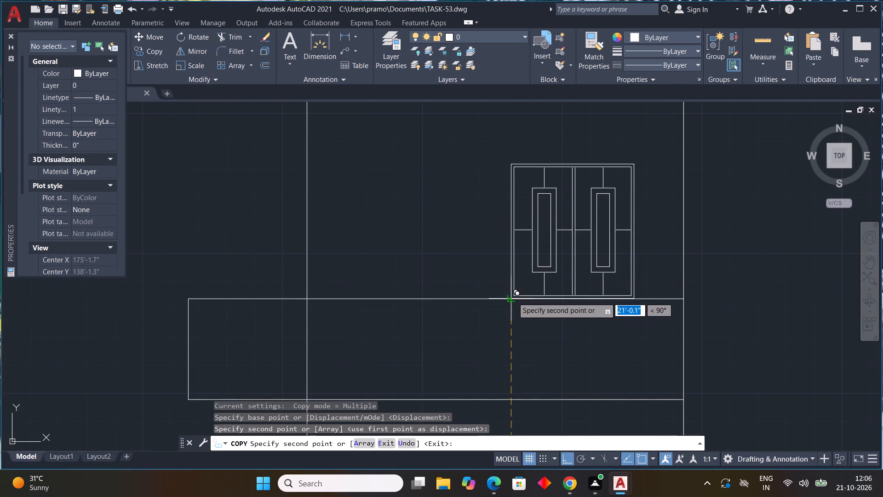
{"action": "left_click", "coordinate": [513, 297]}
{"action": "key", "text": "Escape"}
Hatch the slanted door leaf of the ground-floor entrance door with the DOTS pattern.
{"action": "scroll", "coordinate": [669, 341], "scroll_direction": "down", "scroll_amount": 4}
{"action": "middle_click_drag", "start_coordinate": [725, 391], "coordinate": [723, 387]}
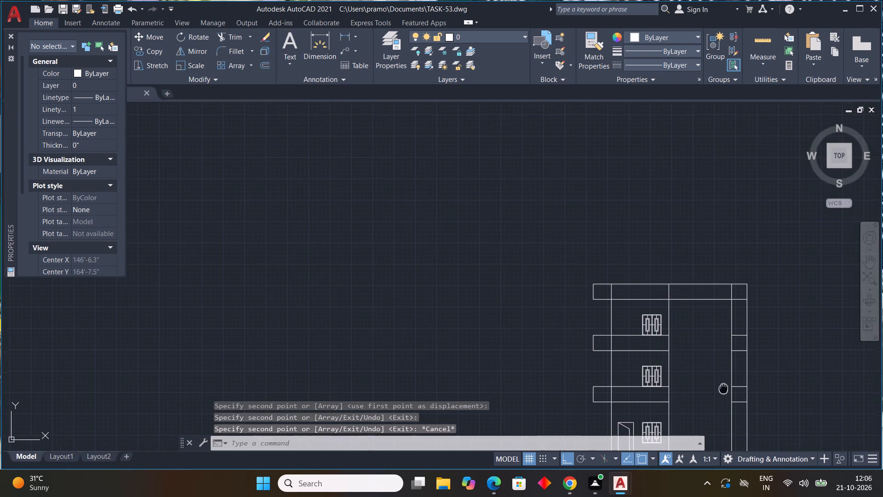
{"action": "middle_click_drag", "start_coordinate": [723, 387], "coordinate": [694, 345]}
{"action": "middle_click_drag", "start_coordinate": [607, 364], "coordinate": [595, 296]}
{"action": "scroll", "coordinate": [607, 363], "scroll_direction": "up", "scroll_amount": 1}
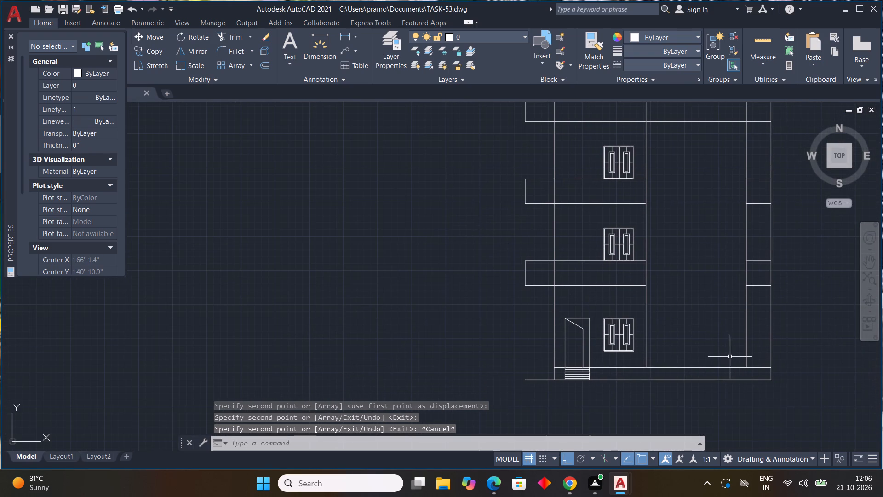
{"action": "key", "text": "h"}
{"action": "key", "text": "space"}
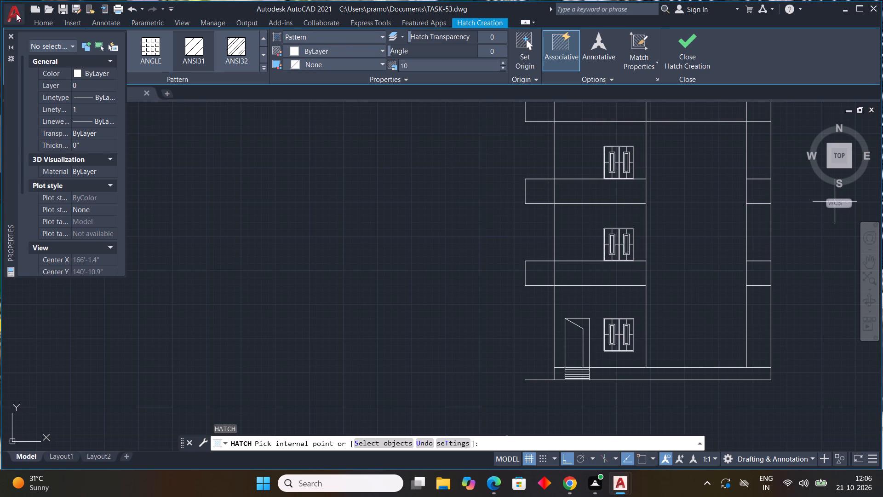
{"action": "left_click", "coordinate": [260, 68]}
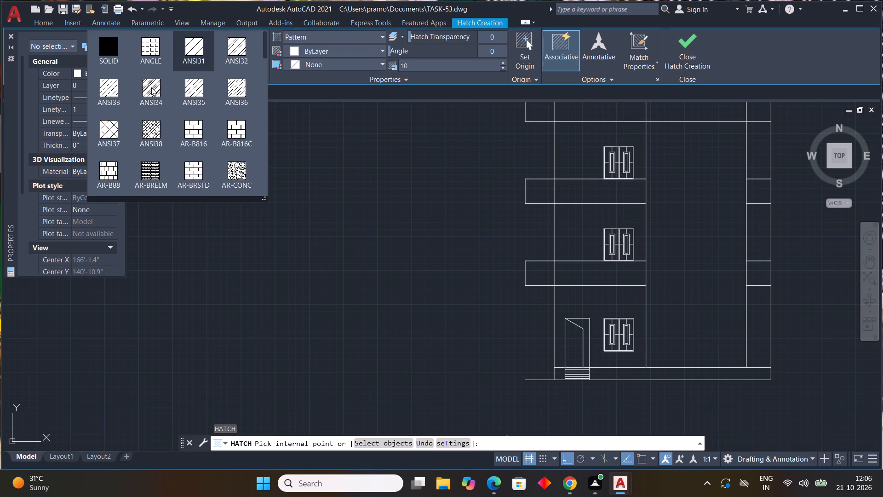
{"action": "scroll", "coordinate": [167, 98], "scroll_direction": "down", "scroll_amount": 1}
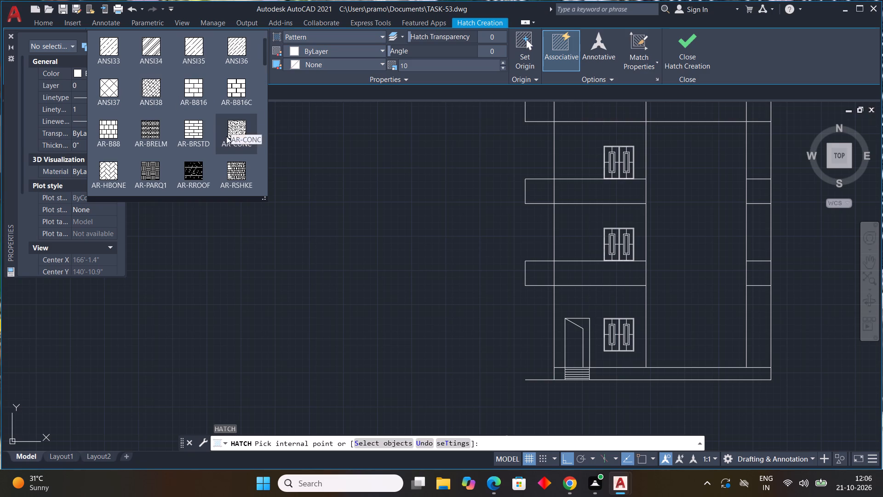
{"action": "scroll", "coordinate": [206, 154], "scroll_direction": "down", "scroll_amount": 5}
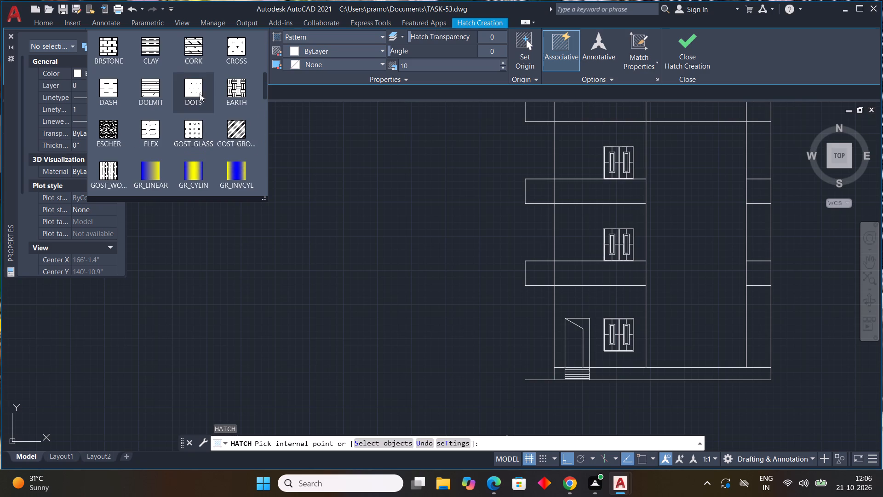
{"action": "left_click", "coordinate": [196, 90]}
{"action": "left_click", "coordinate": [573, 342]}
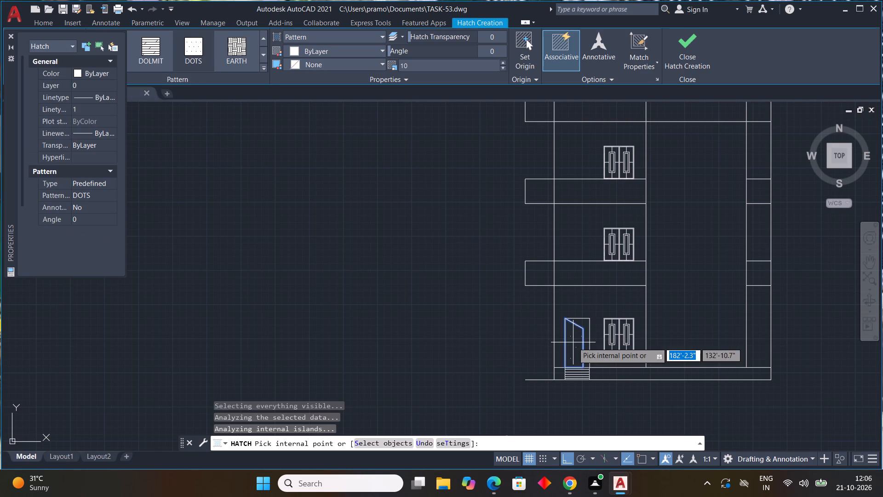
Set the door leaf hatch scale to 1 and finish the hatch.
{"action": "left_click", "coordinate": [419, 71]}
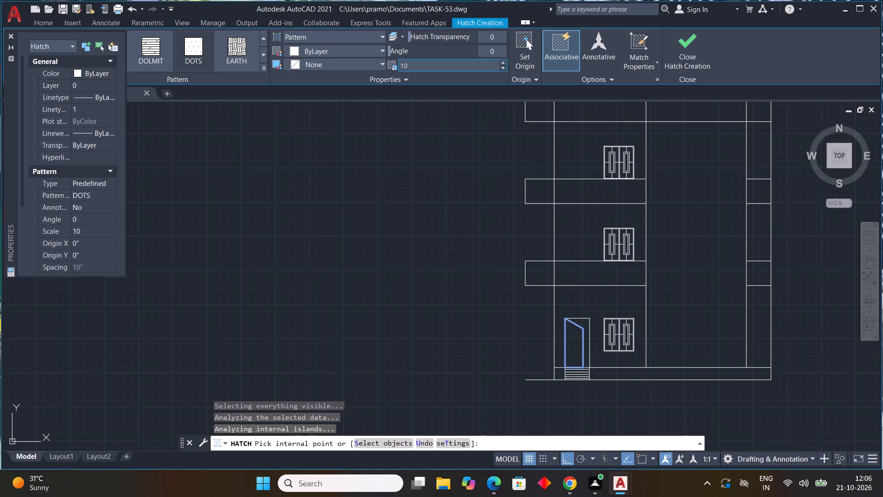
{"action": "key", "text": "1"}
{"action": "left_click_drag", "start_coordinate": [419, 68], "coordinate": [293, 69]}
{"action": "key", "text": "1"}
{"action": "key", "text": "Return"}
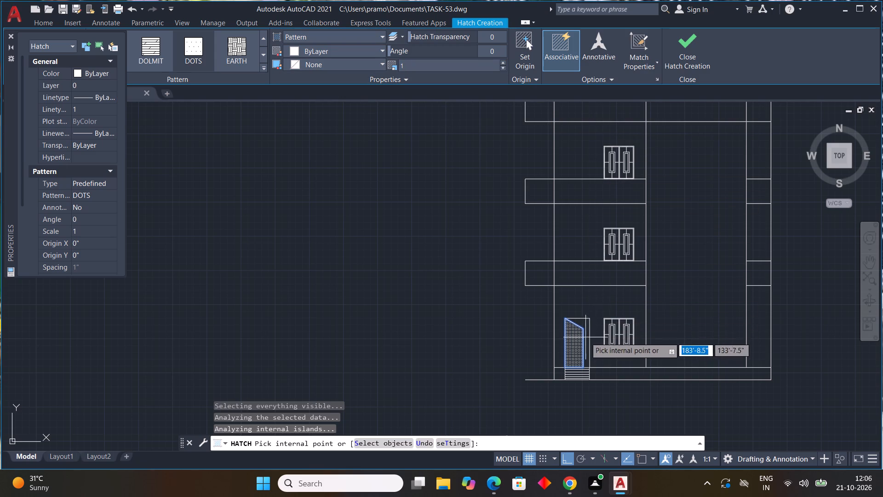
{"action": "scroll", "coordinate": [583, 342], "scroll_direction": "up", "scroll_amount": 4}
{"action": "key", "text": "Escape"}
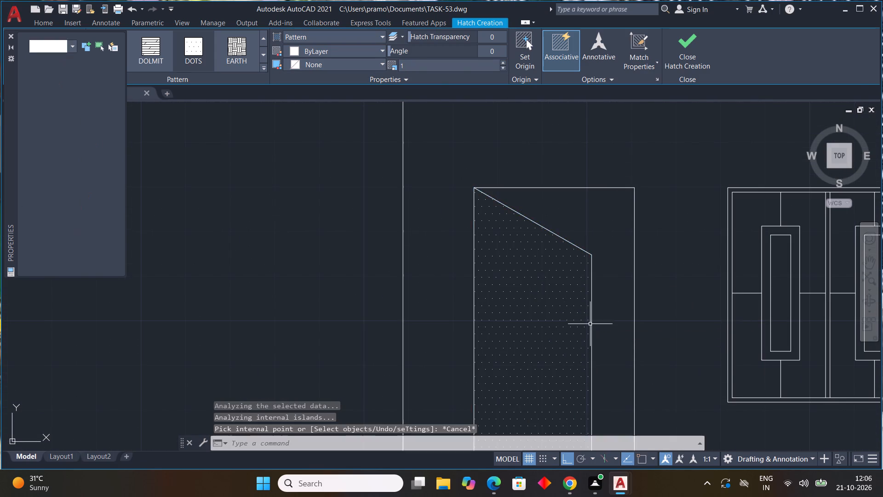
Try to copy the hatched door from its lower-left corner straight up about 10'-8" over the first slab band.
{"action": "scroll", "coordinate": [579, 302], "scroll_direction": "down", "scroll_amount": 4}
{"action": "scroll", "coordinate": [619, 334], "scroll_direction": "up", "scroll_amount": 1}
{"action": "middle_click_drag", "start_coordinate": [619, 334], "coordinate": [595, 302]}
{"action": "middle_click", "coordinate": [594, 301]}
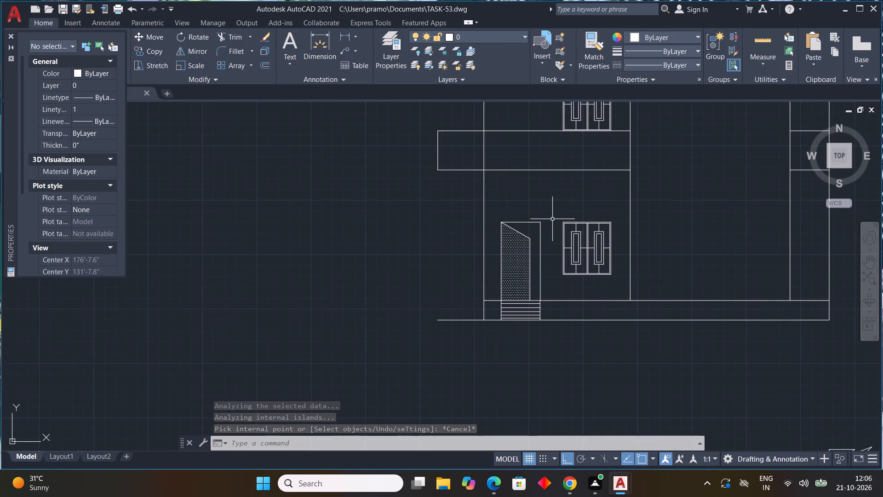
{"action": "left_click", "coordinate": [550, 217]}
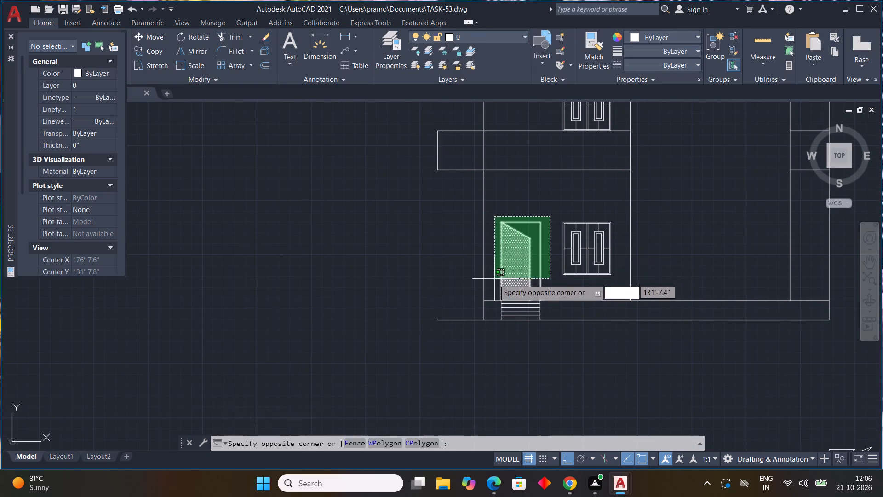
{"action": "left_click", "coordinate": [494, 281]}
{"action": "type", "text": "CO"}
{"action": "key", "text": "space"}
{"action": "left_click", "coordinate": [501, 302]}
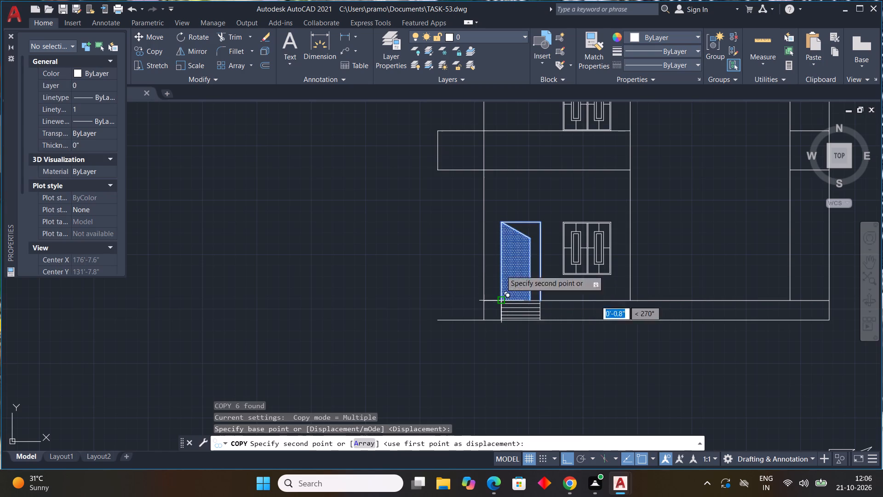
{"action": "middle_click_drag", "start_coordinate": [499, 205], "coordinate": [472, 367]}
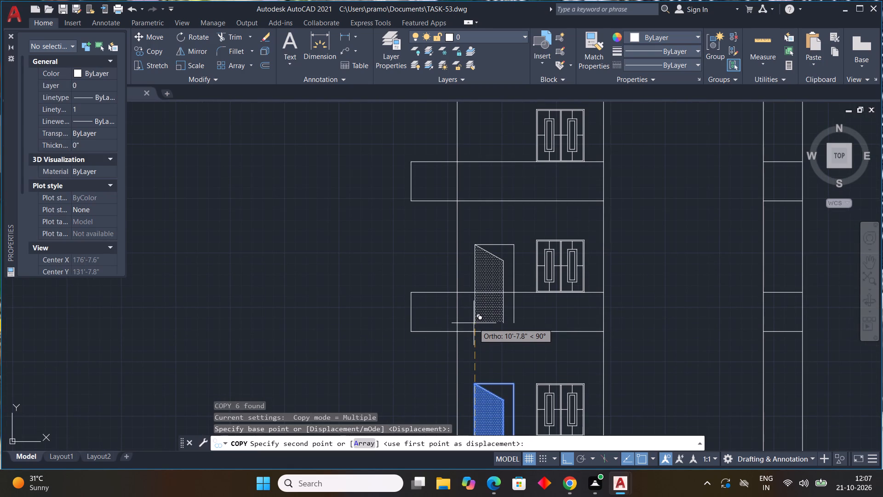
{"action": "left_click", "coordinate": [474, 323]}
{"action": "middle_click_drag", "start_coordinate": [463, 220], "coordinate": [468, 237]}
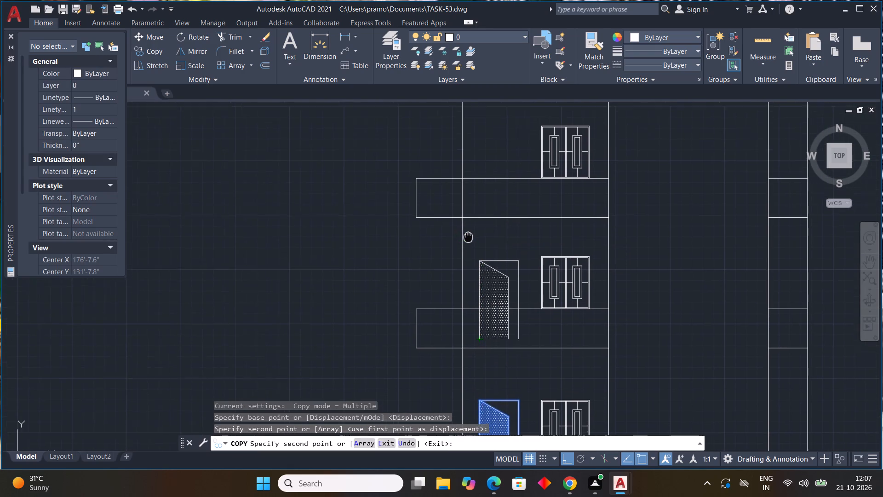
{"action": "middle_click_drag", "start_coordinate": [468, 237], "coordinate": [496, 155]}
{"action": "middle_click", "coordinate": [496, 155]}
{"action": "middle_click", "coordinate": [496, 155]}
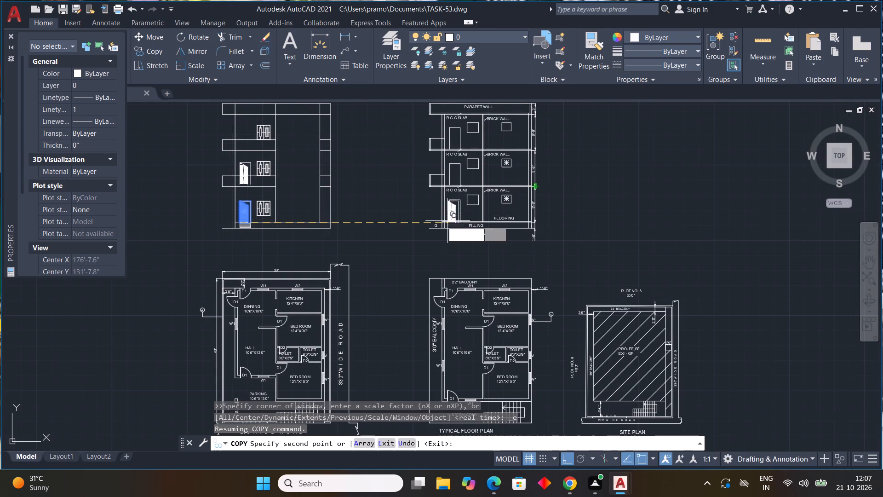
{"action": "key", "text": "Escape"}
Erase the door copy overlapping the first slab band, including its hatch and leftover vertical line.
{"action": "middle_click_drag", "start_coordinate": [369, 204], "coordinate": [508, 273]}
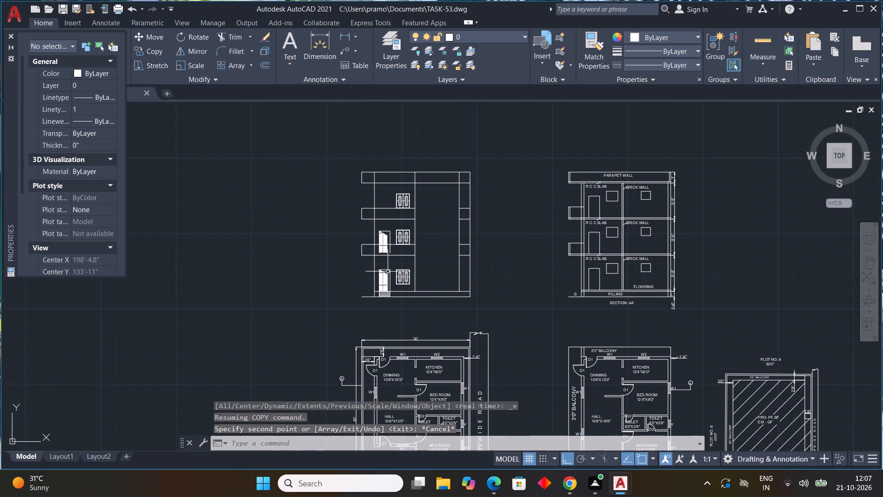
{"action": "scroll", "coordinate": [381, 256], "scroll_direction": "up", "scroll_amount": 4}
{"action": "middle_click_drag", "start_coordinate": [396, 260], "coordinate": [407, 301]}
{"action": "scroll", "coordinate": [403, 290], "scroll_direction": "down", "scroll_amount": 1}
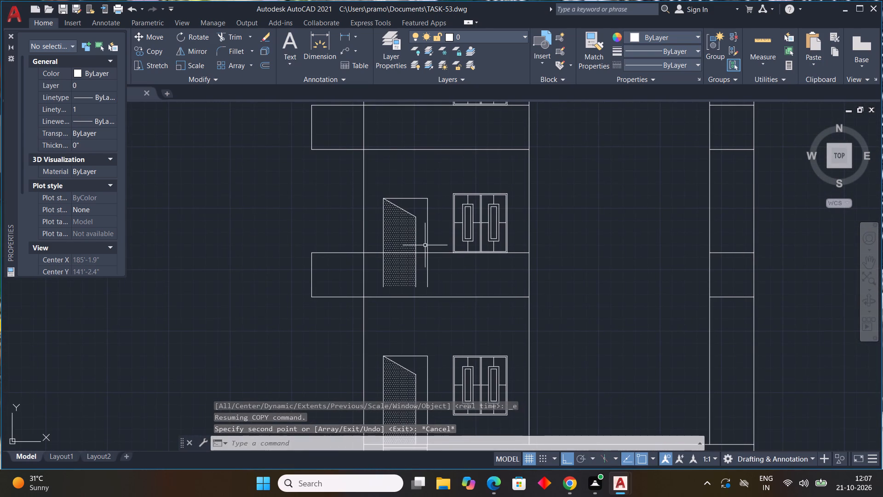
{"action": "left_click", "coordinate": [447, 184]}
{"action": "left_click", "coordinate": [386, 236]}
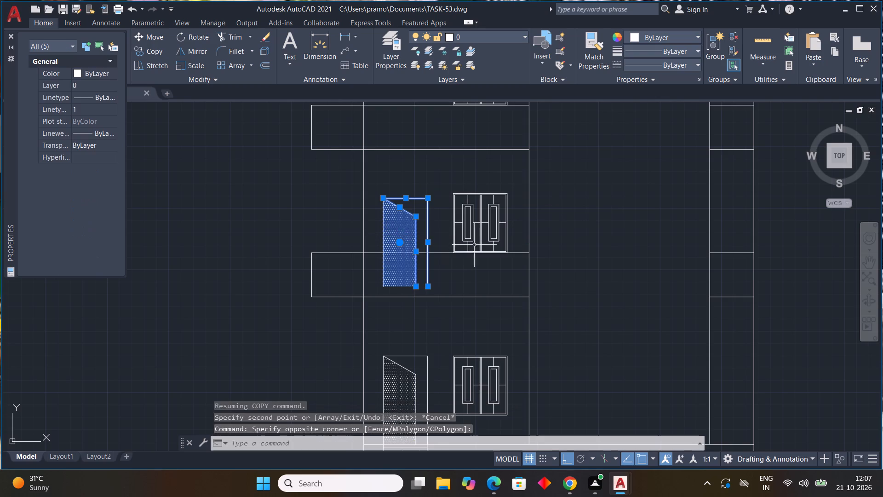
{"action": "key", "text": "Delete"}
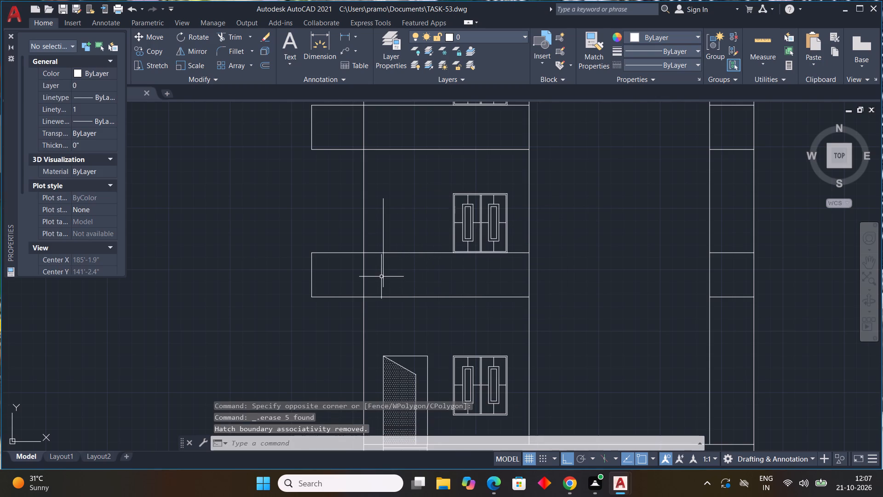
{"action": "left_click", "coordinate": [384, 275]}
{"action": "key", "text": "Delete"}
Copy the hatched ground-floor door from its upper-left corner straight up to both upper floors, aligning its top with the window tops.
{"action": "middle_click_drag", "start_coordinate": [422, 317], "coordinate": [438, 300]}
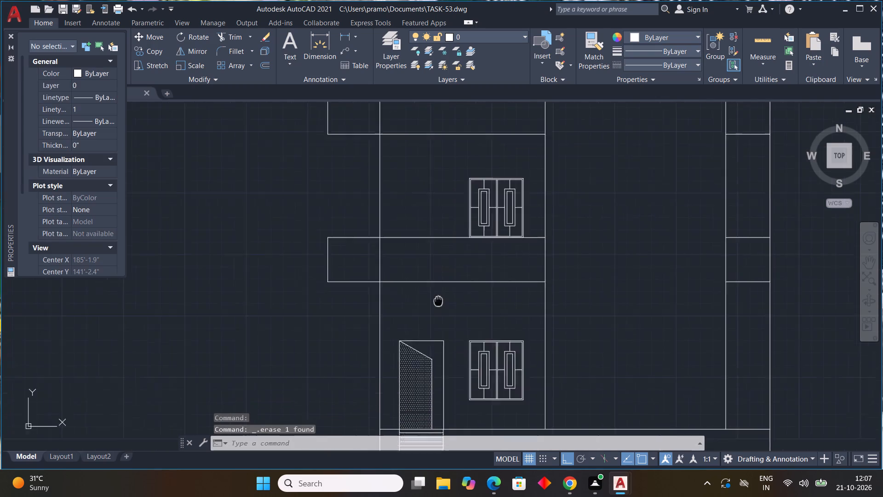
{"action": "middle_click_drag", "start_coordinate": [438, 300], "coordinate": [467, 243]}
{"action": "left_click", "coordinate": [472, 271]}
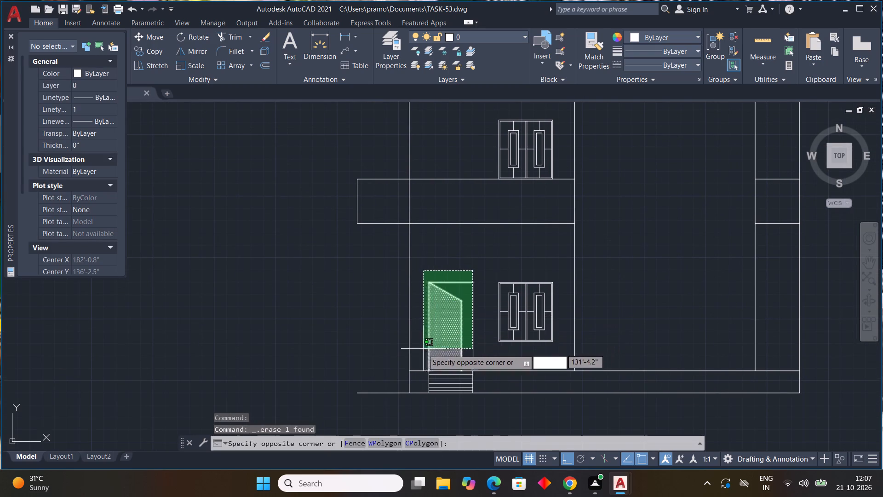
{"action": "left_click", "coordinate": [422, 352]}
{"action": "left_click_drag", "start_coordinate": [479, 323], "coordinate": [474, 332]}
{"action": "left_click", "coordinate": [452, 336]}
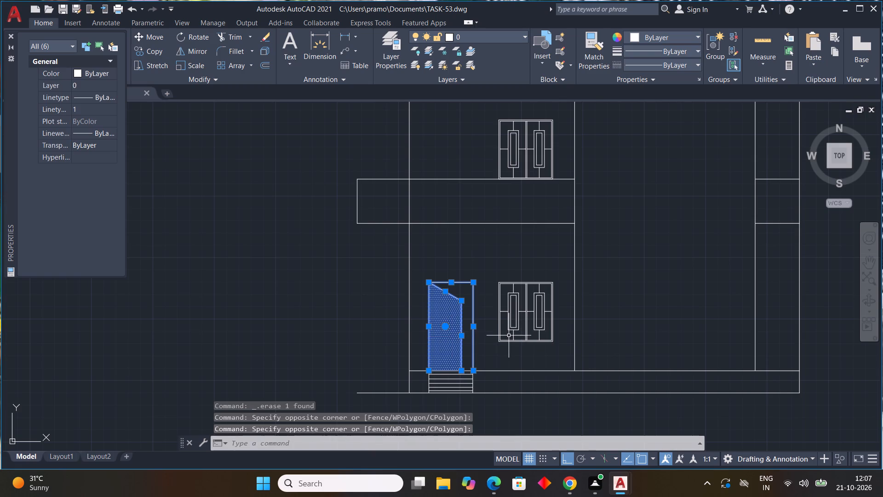
{"action": "type", "text": "CO"}
{"action": "key", "text": "space"}
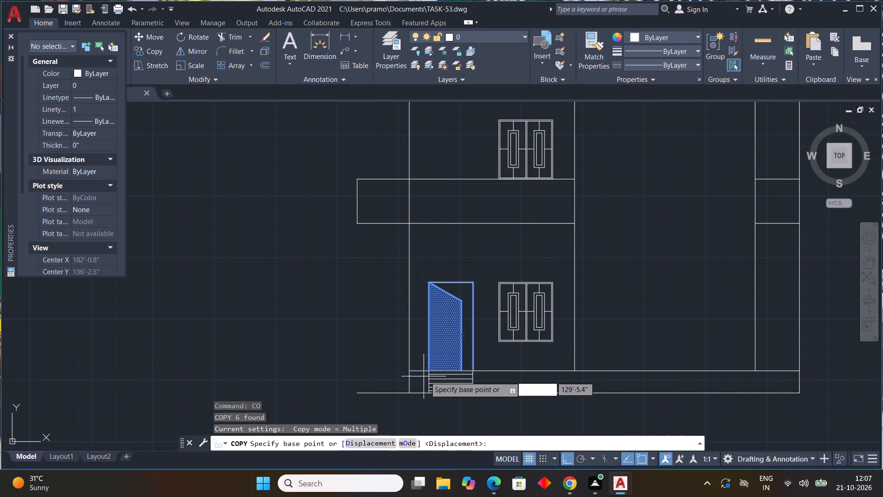
{"action": "left_click", "coordinate": [429, 283]}
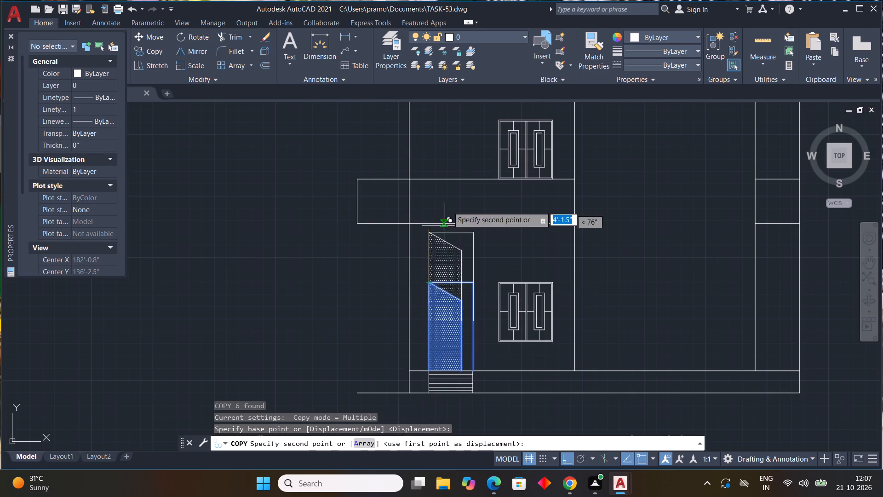
{"action": "scroll", "coordinate": [496, 120], "scroll_direction": "up", "scroll_amount": 3}
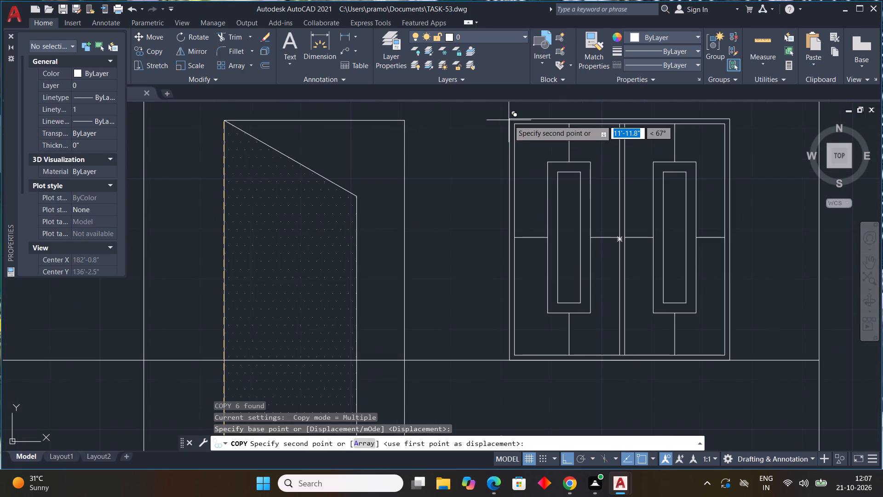
{"action": "left_click", "coordinate": [423, 119]}
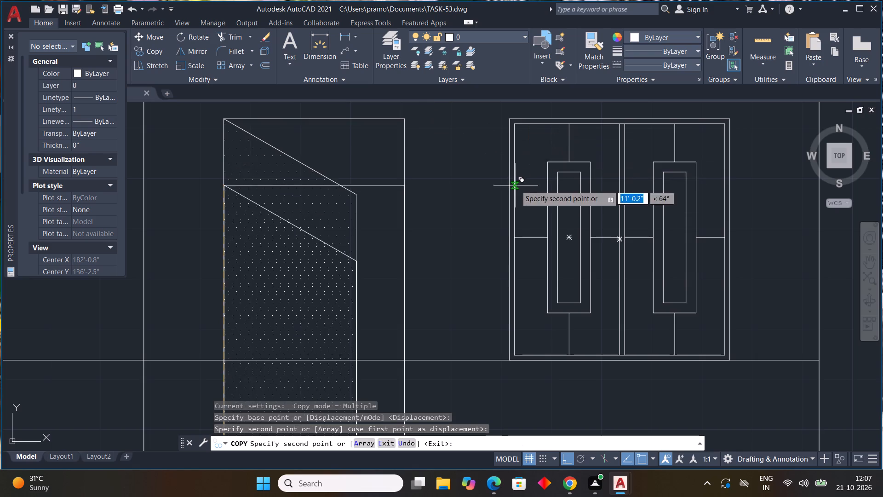
{"action": "scroll", "coordinate": [509, 199], "scroll_direction": "down", "scroll_amount": 2}
{"action": "middle_click_drag", "start_coordinate": [509, 199], "coordinate": [541, 353]}
{"action": "middle_click_drag", "start_coordinate": [487, 162], "coordinate": [490, 297]}
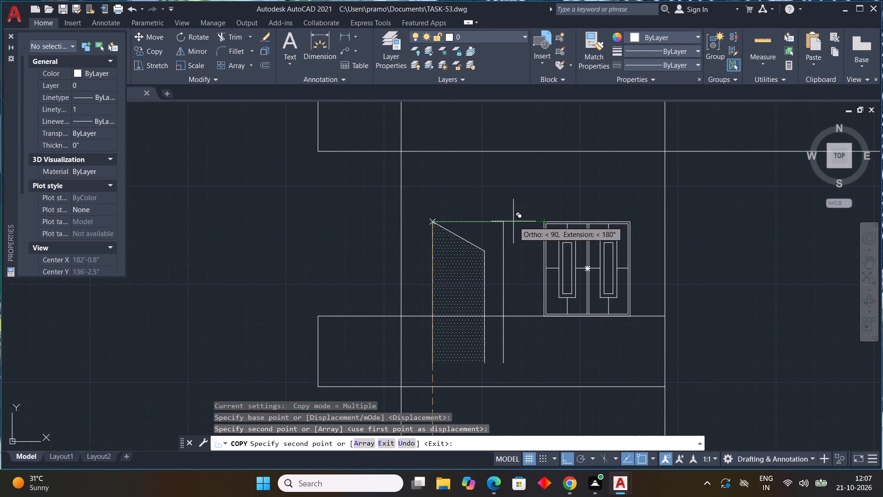
{"action": "left_click", "coordinate": [513, 221]}
{"action": "key", "text": "Escape"}
Trim the topmost door copy's vertical lines and hatch below the top edge of the upper slab band.
{"action": "middle_click_drag", "start_coordinate": [541, 329], "coordinate": [539, 236]}
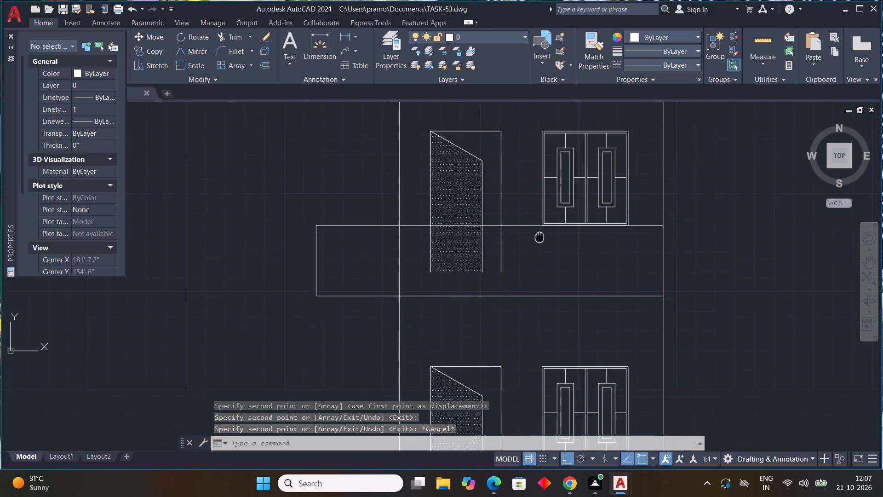
{"action": "middle_click_drag", "start_coordinate": [539, 236], "coordinate": [542, 222]}
{"action": "key", "text": "t"}
{"action": "key", "text": "r"}
{"action": "key", "text": "space"}
{"action": "left_click_drag", "start_coordinate": [522, 241], "coordinate": [433, 240]}
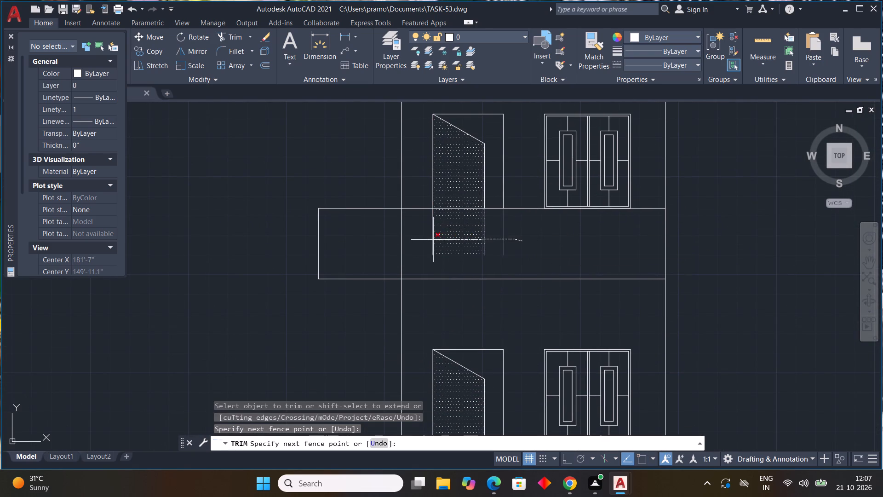
{"action": "left_click_drag", "start_coordinate": [433, 240], "coordinate": [428, 240]}
{"action": "left_click", "coordinate": [468, 242]}
Trim the middle-floor door copy's vertical lines and hatch below the top edge of the lower slab band.
{"action": "scroll", "coordinate": [534, 251], "scroll_direction": "down", "scroll_amount": 1}
{"action": "middle_click_drag", "start_coordinate": [534, 251], "coordinate": [543, 200]}
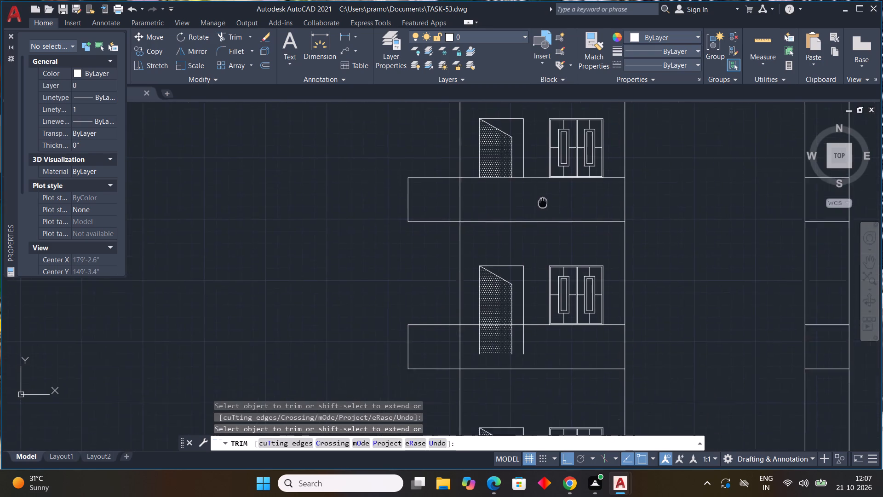
{"action": "middle_click_drag", "start_coordinate": [543, 200], "coordinate": [520, 162]}
{"action": "left_click_drag", "start_coordinate": [507, 301], "coordinate": [454, 300]}
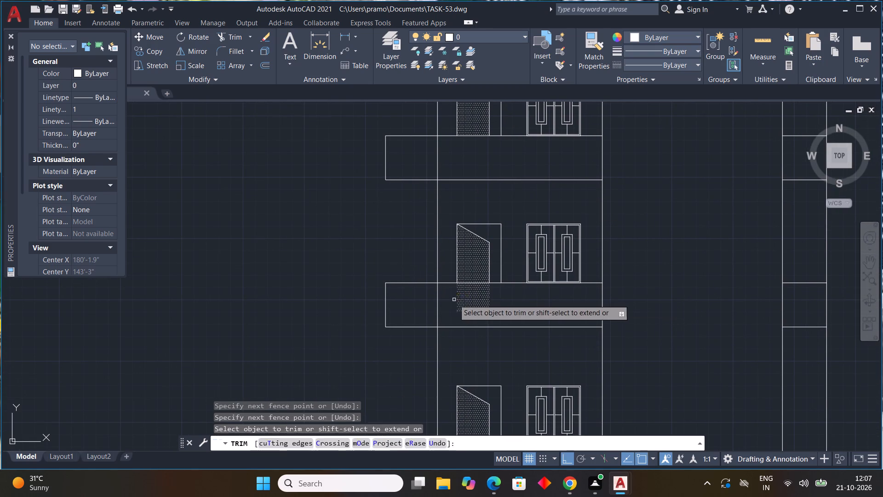
{"action": "left_click", "coordinate": [461, 296]}
{"action": "scroll", "coordinate": [556, 307], "scroll_direction": "down", "scroll_amount": 2}
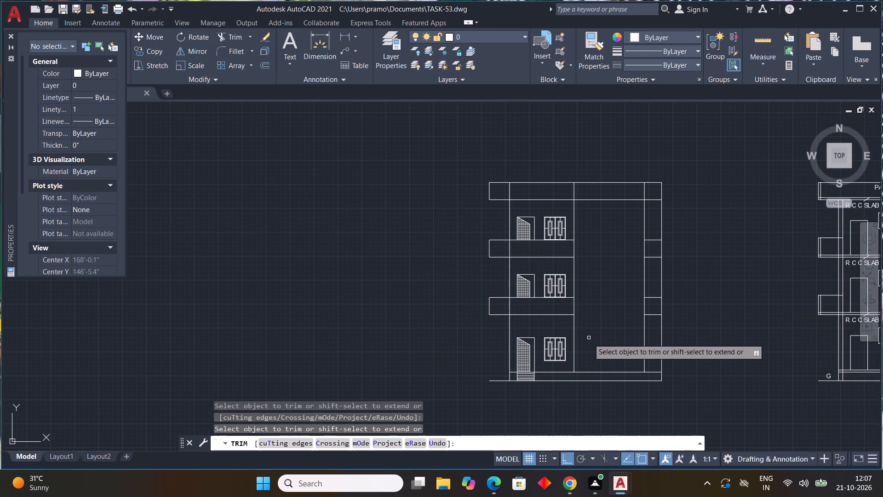
{"action": "key", "text": "Escape"}
{"action": "key", "text": "Escape"}
{"action": "key", "text": "Escape"}
{"action": "key", "text": "Escape"}
{"action": "key", "text": "Escape"}
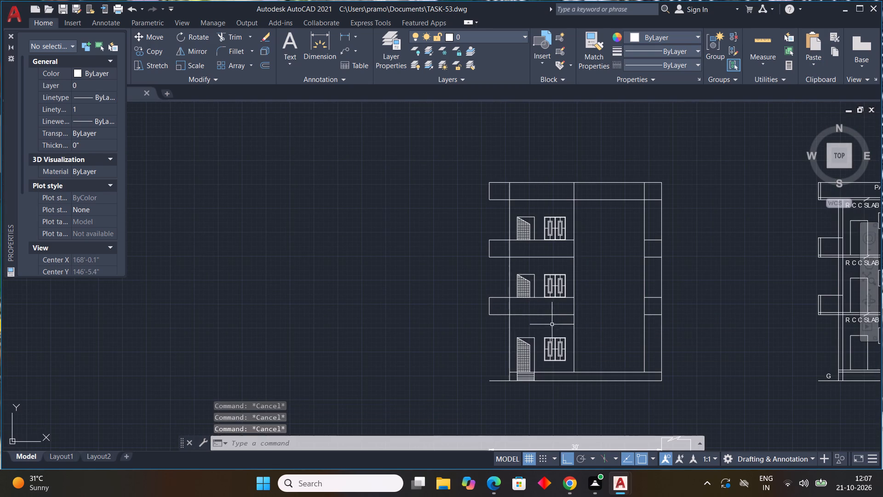
Trim the outer wall's vertical line beside the doors where it crosses the parapet band and both slab bands.
{"action": "scroll", "coordinate": [558, 315], "scroll_direction": "down", "scroll_amount": 1}
{"action": "middle_click_drag", "start_coordinate": [558, 316], "coordinate": [555, 351]}
{"action": "middle_click_drag", "start_coordinate": [561, 286], "coordinate": [561, 302]}
{"action": "scroll", "coordinate": [561, 287], "scroll_direction": "down", "scroll_amount": 1}
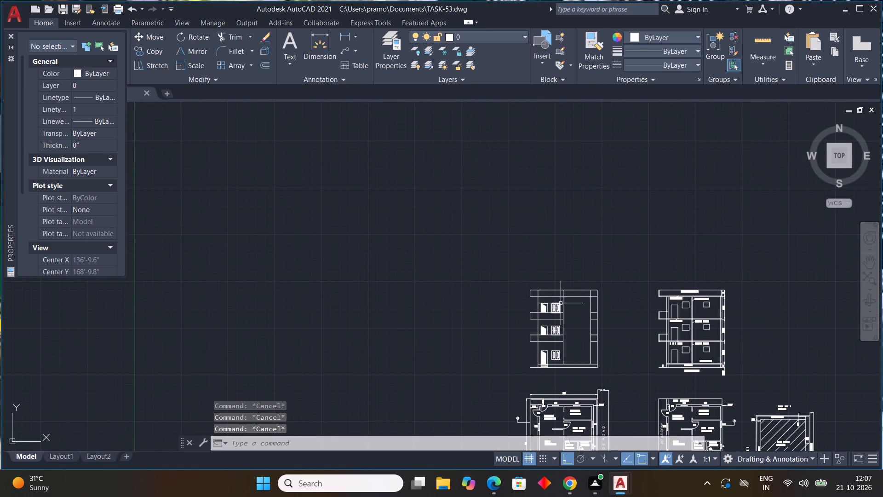
{"action": "scroll", "coordinate": [575, 307], "scroll_direction": "up", "scroll_amount": 3}
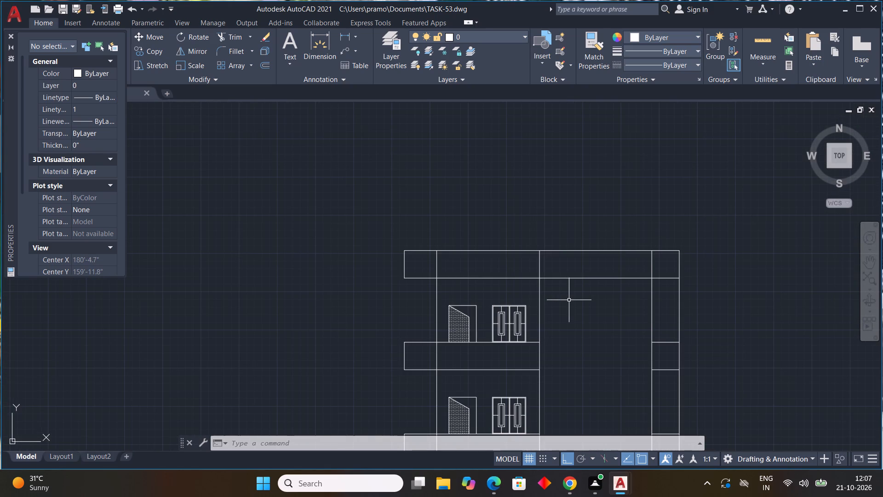
{"action": "type", "text": "TR"}
{"action": "key", "text": "space"}
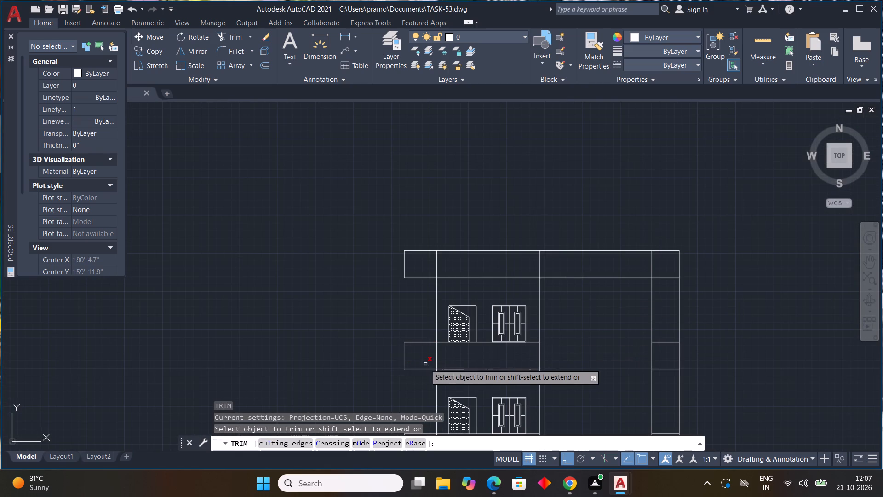
{"action": "left_click", "coordinate": [438, 360]}
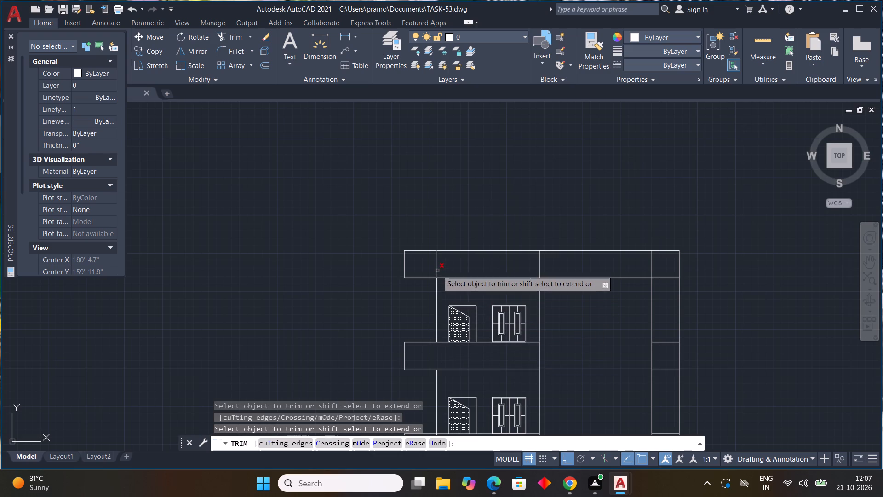
{"action": "left_click", "coordinate": [437, 270]}
{"action": "middle_click_drag", "start_coordinate": [483, 363], "coordinate": [499, 227]}
{"action": "left_click", "coordinate": [453, 314]}
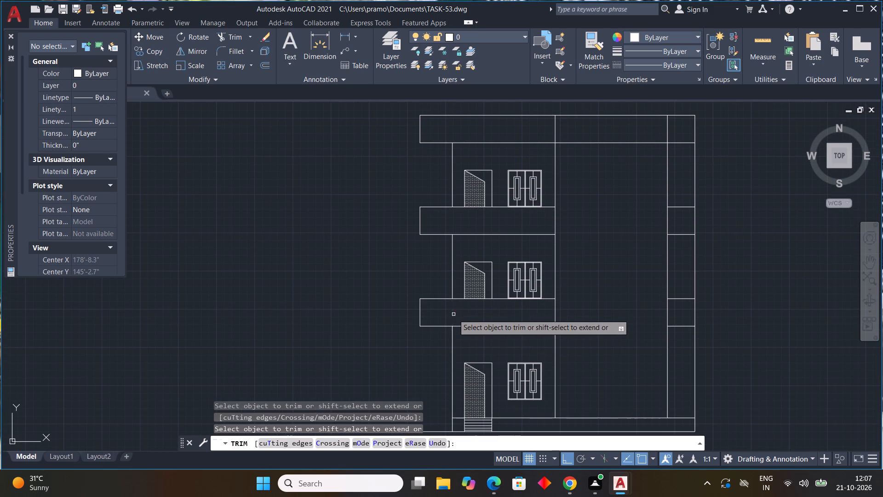
{"action": "scroll", "coordinate": [490, 366], "scroll_direction": "down", "scroll_amount": 1}
{"action": "middle_click_drag", "start_coordinate": [487, 352], "coordinate": [445, 286]}
{"action": "scroll", "coordinate": [568, 339], "scroll_direction": "down", "scroll_amount": 3}
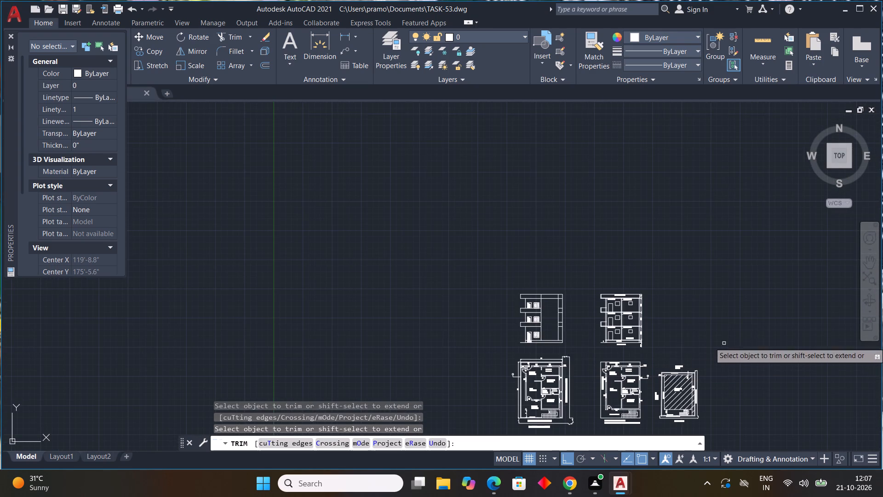
{"action": "scroll", "coordinate": [643, 324], "scroll_direction": "up", "scroll_amount": 2}
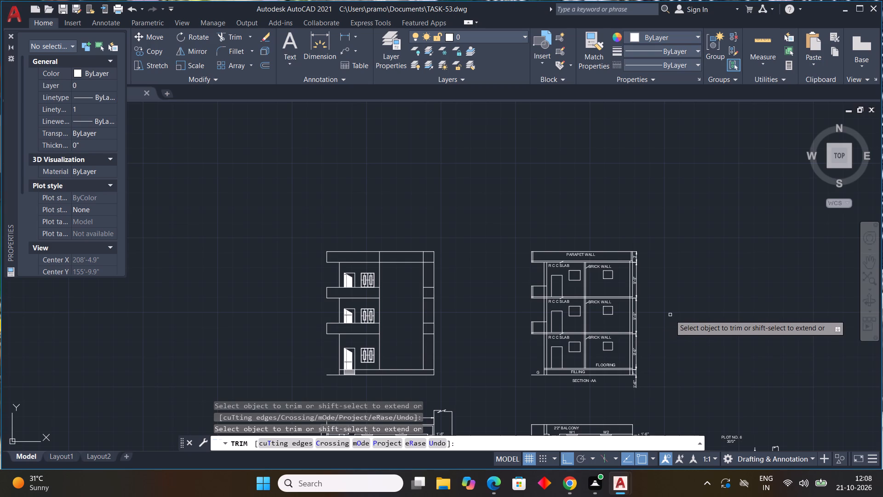
{"action": "key", "text": "Escape"}
{"action": "key", "text": "Escape"}
Draw a diagonal line across the blank bay from its lower-left corner on the plinth to the lower-left corner of the opposite first slab band.
{"action": "middle_click_drag", "start_coordinate": [394, 305], "coordinate": [412, 313]}
{"action": "scroll", "coordinate": [394, 305], "scroll_direction": "up", "scroll_amount": 1}
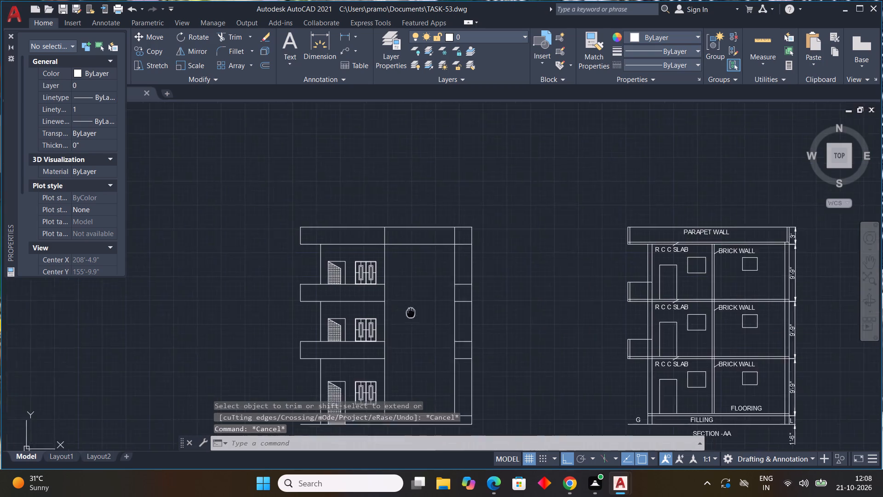
{"action": "middle_click_drag", "start_coordinate": [412, 313], "coordinate": [491, 278]}
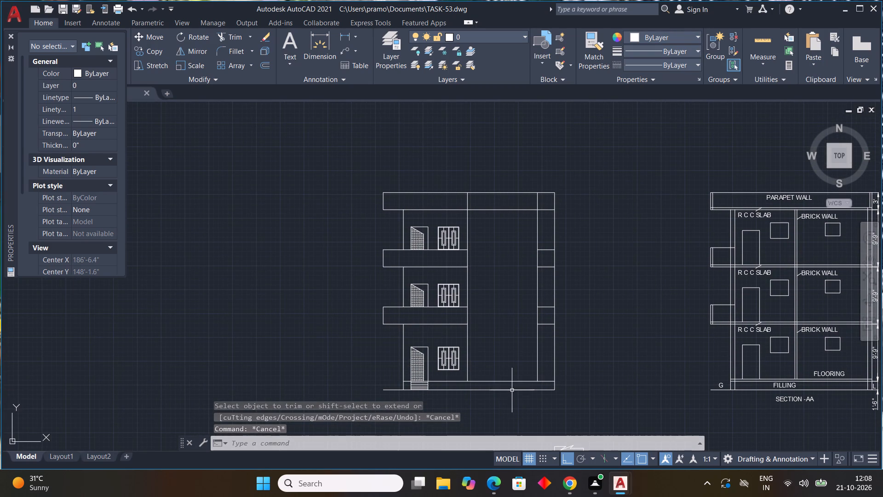
{"action": "key", "text": "l"}
{"action": "key", "text": "space"}
{"action": "left_click", "coordinate": [467, 379]}
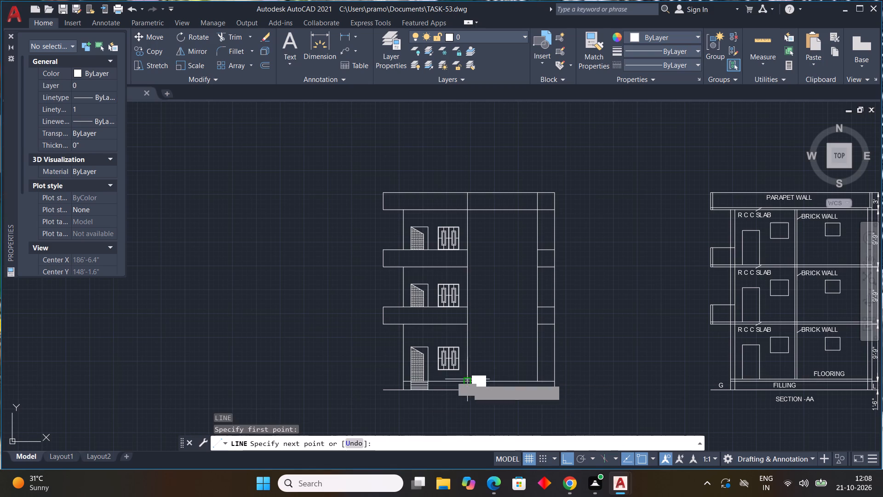
{"action": "left_click", "coordinate": [541, 325]}
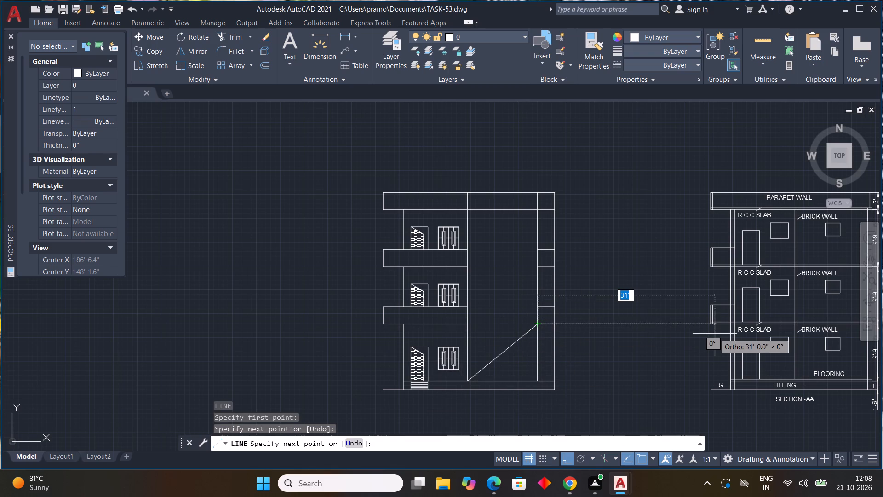
{"action": "key", "text": "grave"}
{"action": "key", "text": "Escape"}
{"action": "key", "text": "Escape"}
{"action": "key", "text": "Escape"}
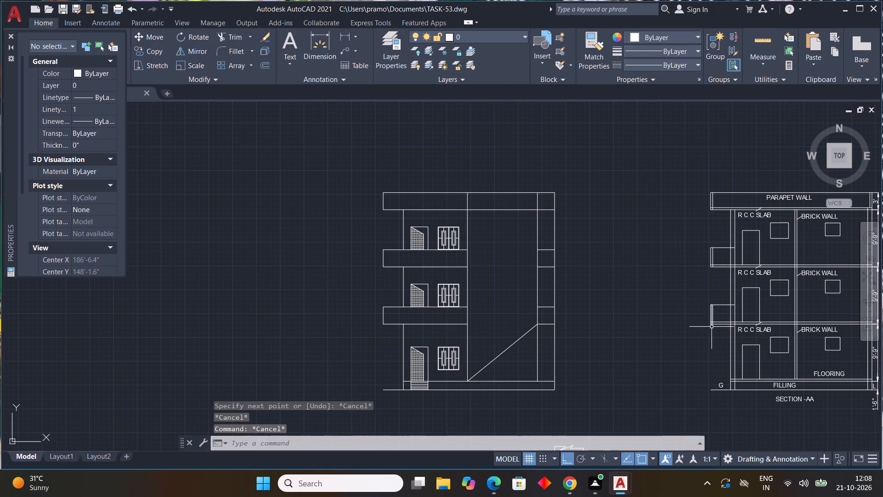
Hatch the plinth strip on both sides of the entrance steps with the BRICK pattern at scale 1.
{"action": "middle_click_drag", "start_coordinate": [663, 332], "coordinate": [697, 363]}
{"action": "scroll", "coordinate": [572, 379], "scroll_direction": "up", "scroll_amount": 1}
{"action": "middle_click_drag", "start_coordinate": [571, 376], "coordinate": [567, 347]}
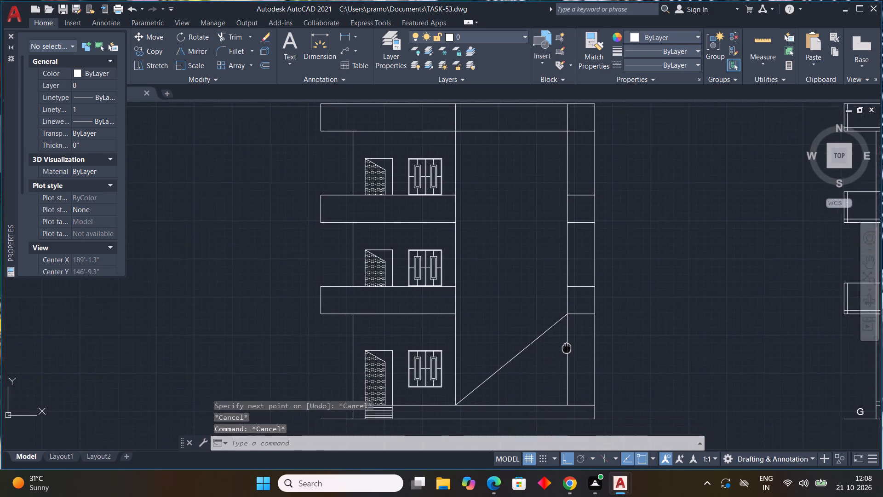
{"action": "middle_click_drag", "start_coordinate": [567, 347], "coordinate": [556, 302]}
{"action": "middle_click_drag", "start_coordinate": [604, 377], "coordinate": [597, 407]}
{"action": "type", "text": "H"}
{"action": "key", "text": "space"}
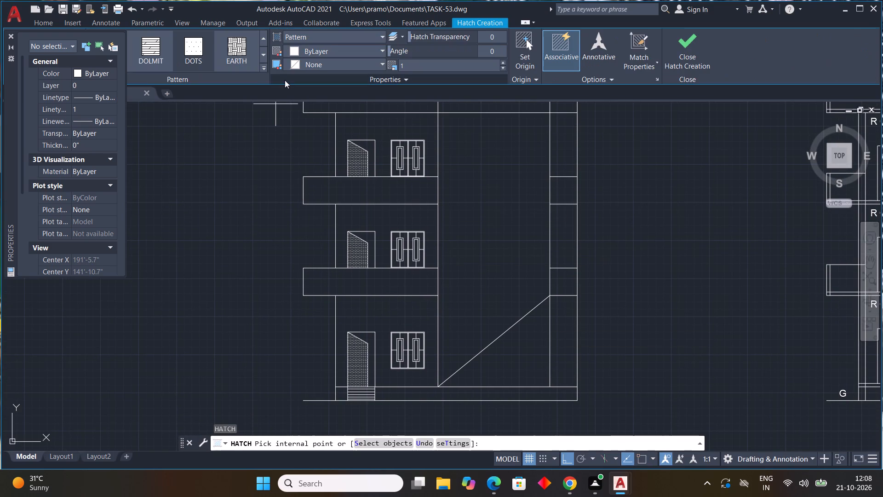
{"action": "left_click", "coordinate": [260, 68]}
{"action": "scroll", "coordinate": [179, 106], "scroll_direction": "down", "scroll_amount": 4}
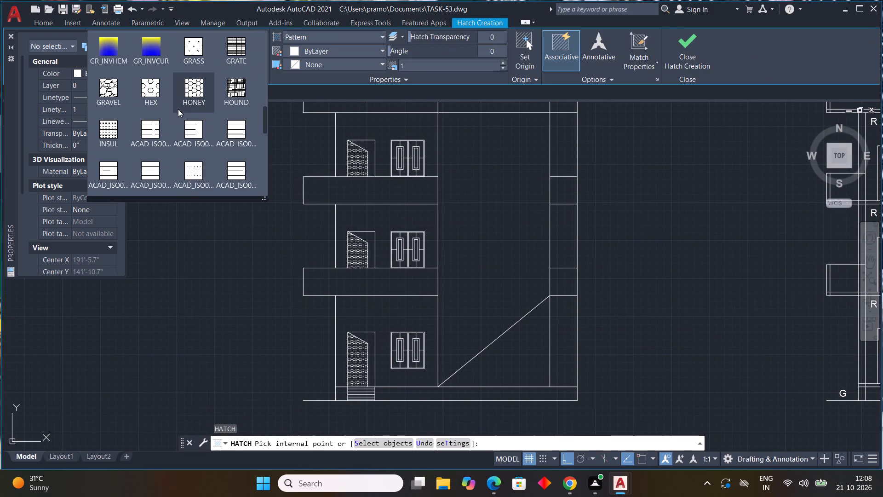
{"action": "scroll", "coordinate": [207, 114], "scroll_direction": "down", "scroll_amount": 4}
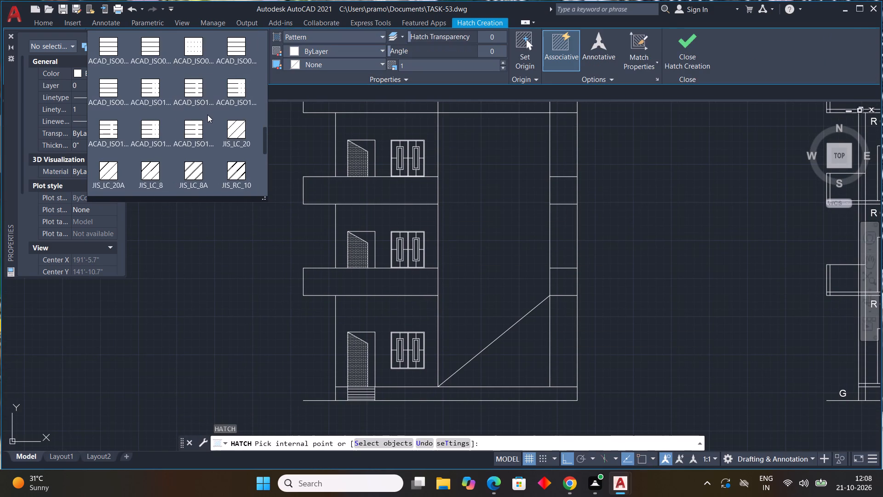
{"action": "scroll", "coordinate": [206, 116], "scroll_direction": "down", "scroll_amount": 9}
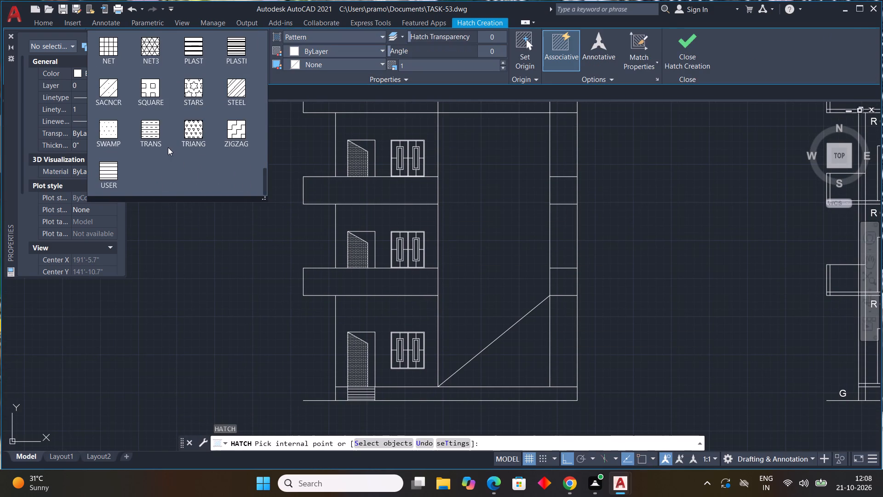
{"action": "scroll", "coordinate": [210, 113], "scroll_direction": "up", "scroll_amount": 2}
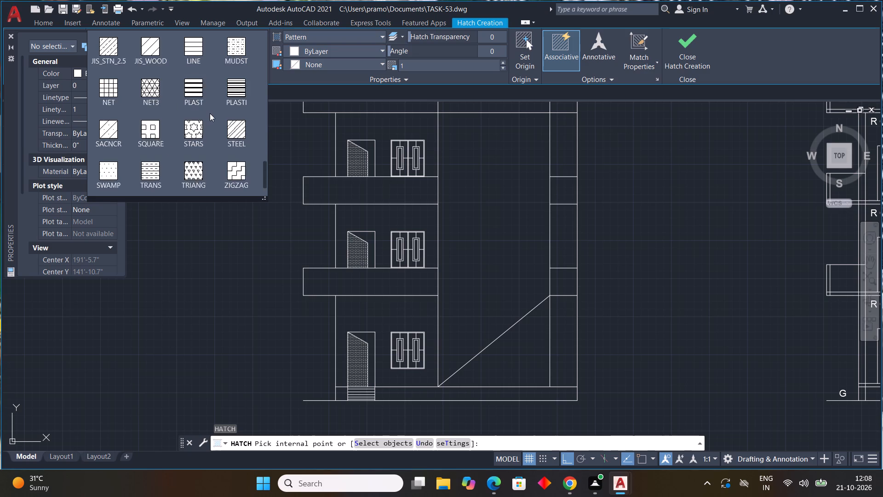
{"action": "scroll", "coordinate": [210, 113], "scroll_direction": "up", "scroll_amount": 4}
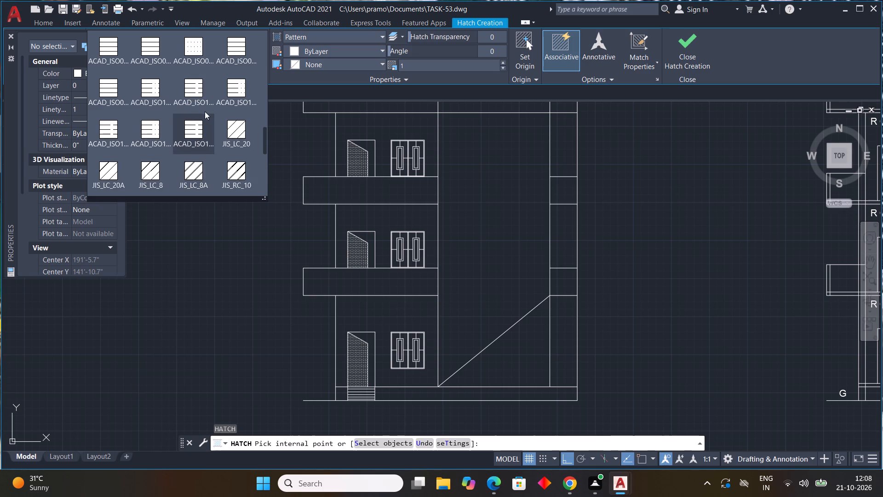
{"action": "scroll", "coordinate": [196, 71], "scroll_direction": "up", "scroll_amount": 3}
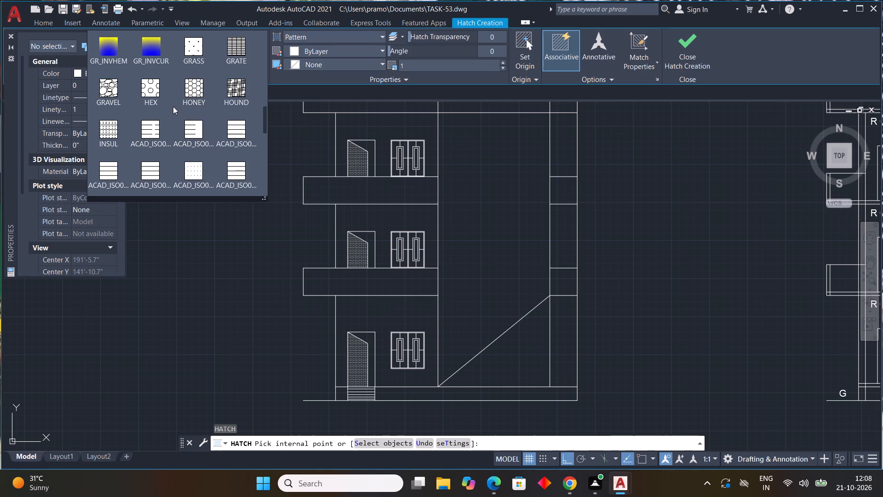
{"action": "scroll", "coordinate": [173, 106], "scroll_direction": "up", "scroll_amount": 5}
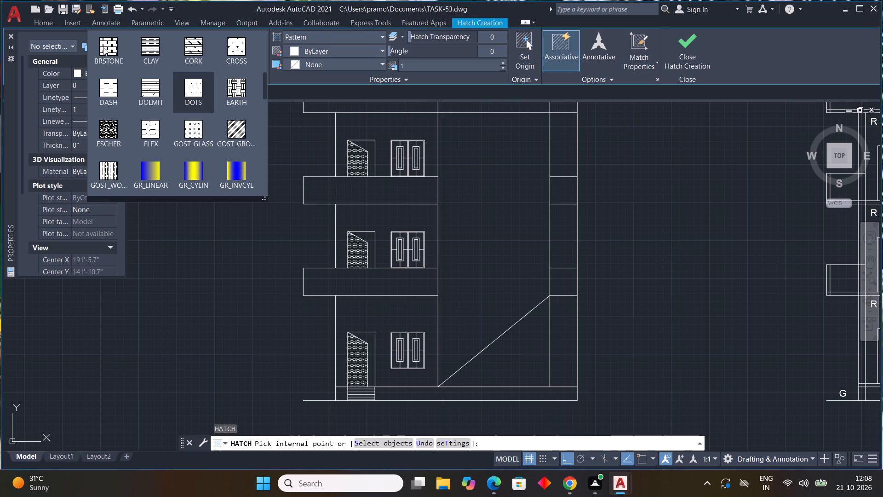
{"action": "scroll", "coordinate": [160, 79], "scroll_direction": "up", "scroll_amount": 2}
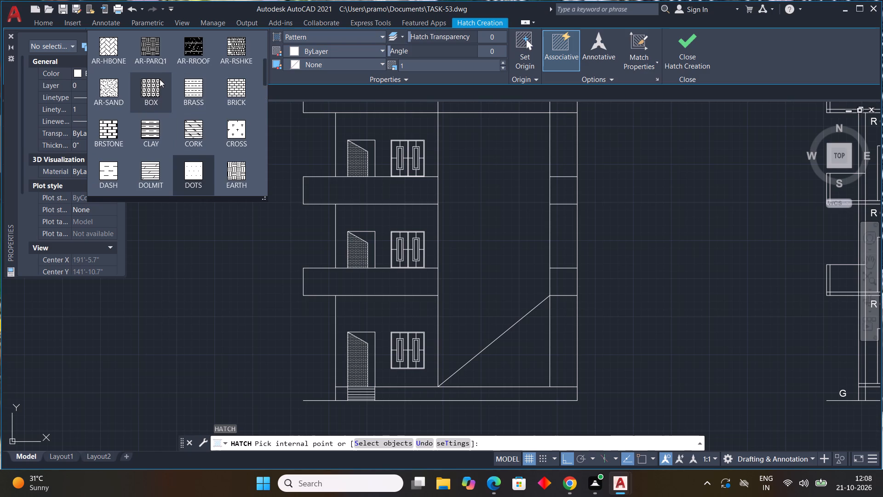
{"action": "left_click", "coordinate": [238, 90]}
{"action": "middle_click_drag", "start_coordinate": [458, 259], "coordinate": [454, 145]}
{"action": "left_click", "coordinate": [450, 283]}
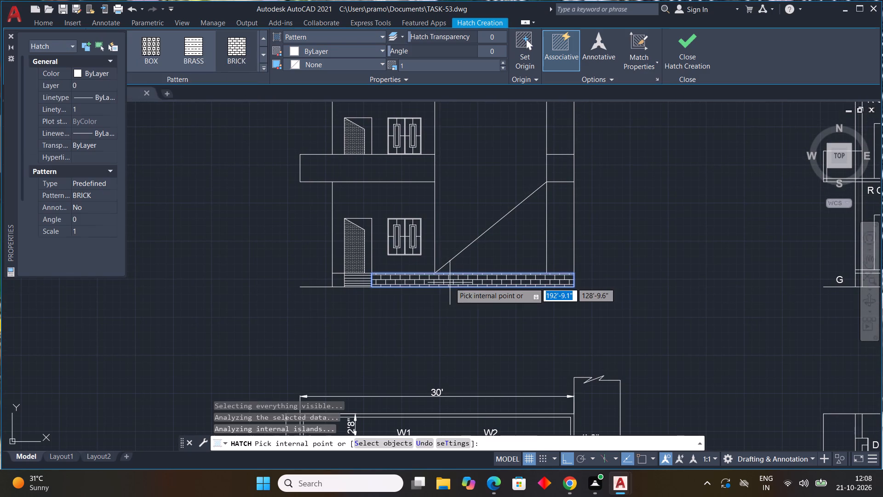
{"action": "scroll", "coordinate": [356, 301], "scroll_direction": "up", "scroll_amount": 3}
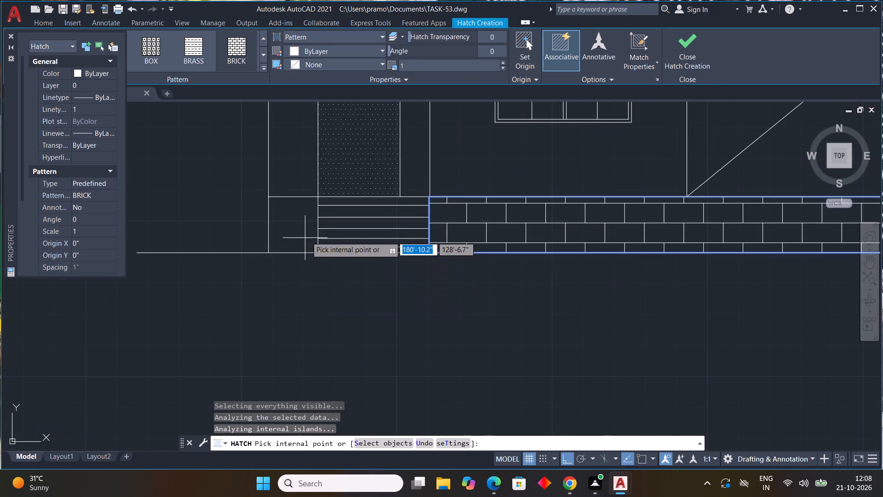
{"action": "left_click", "coordinate": [306, 233]}
{"action": "scroll", "coordinate": [419, 324], "scroll_direction": "down", "scroll_amount": 2}
{"action": "scroll", "coordinate": [524, 338], "scroll_direction": "down", "scroll_amount": 2}
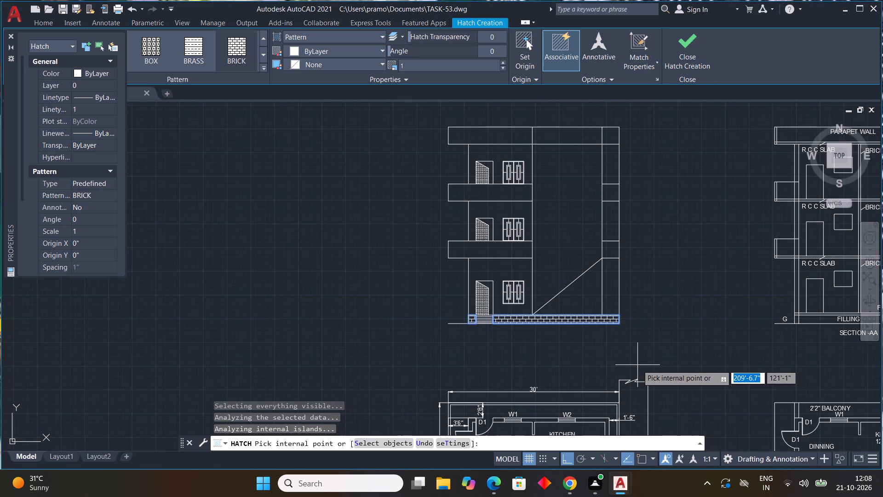
{"action": "key", "text": "Escape"}
{"action": "key", "text": "Escape"}
{"action": "key", "text": "Escape"}
Draw a short horizontal line extending the ground line outward from the plinth's lower-right corner.
{"action": "middle_click_drag", "start_coordinate": [570, 347], "coordinate": [557, 364]}
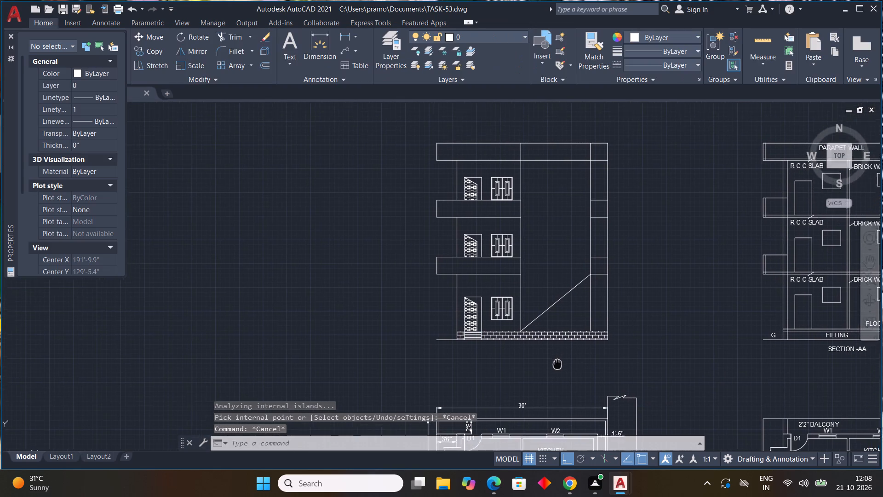
{"action": "middle_click_drag", "start_coordinate": [557, 364], "coordinate": [524, 385]}
{"action": "key", "text": "l"}
{"action": "key", "text": "space"}
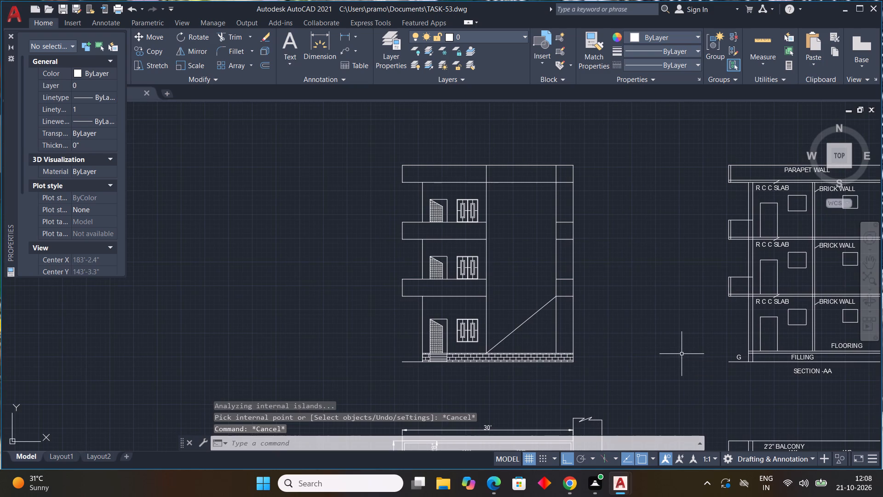
{"action": "scroll", "coordinate": [596, 368], "scroll_direction": "up", "scroll_amount": 2}
{"action": "left_click", "coordinate": [540, 356]}
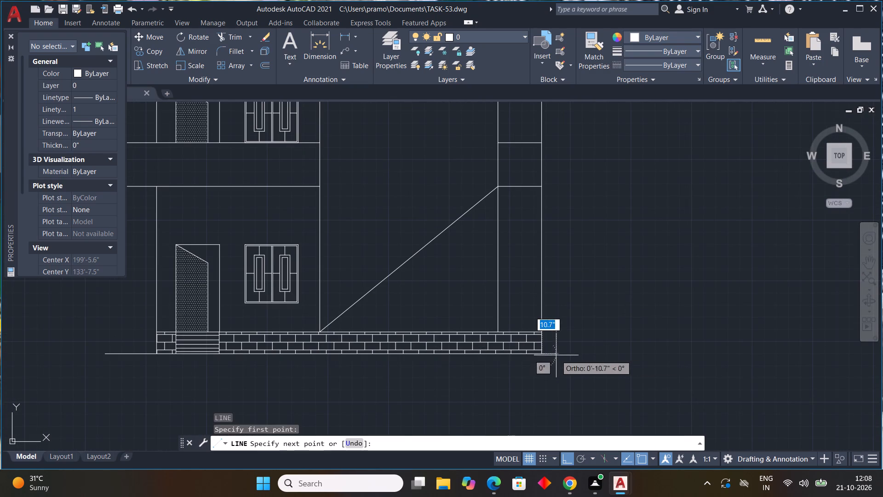
{"action": "left_click", "coordinate": [573, 355]}
{"action": "key", "text": "Escape"}
Offset the diagonal line in the blank bay by 3' toward its upper side.
{"action": "scroll", "coordinate": [712, 368], "scroll_direction": "down", "scroll_amount": 1}
{"action": "middle_click_drag", "start_coordinate": [639, 320], "coordinate": [639, 357]}
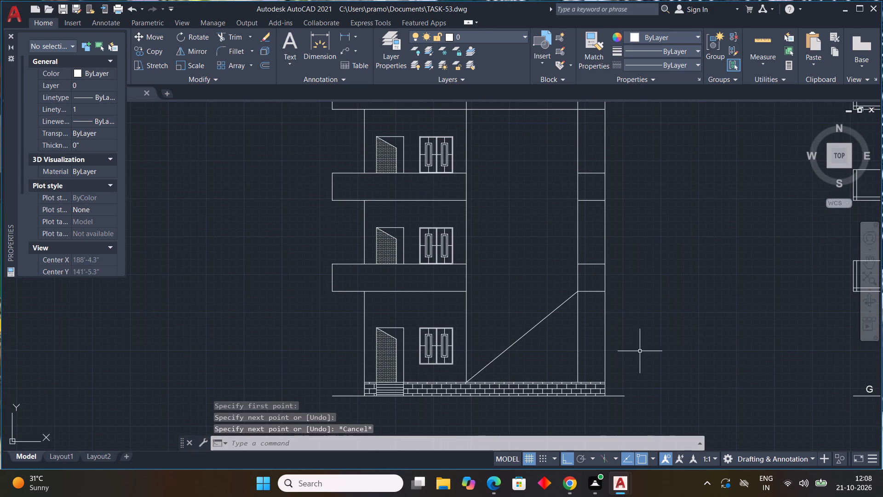
{"action": "type", "text": "OFF"}
{"action": "key", "text": "space"}
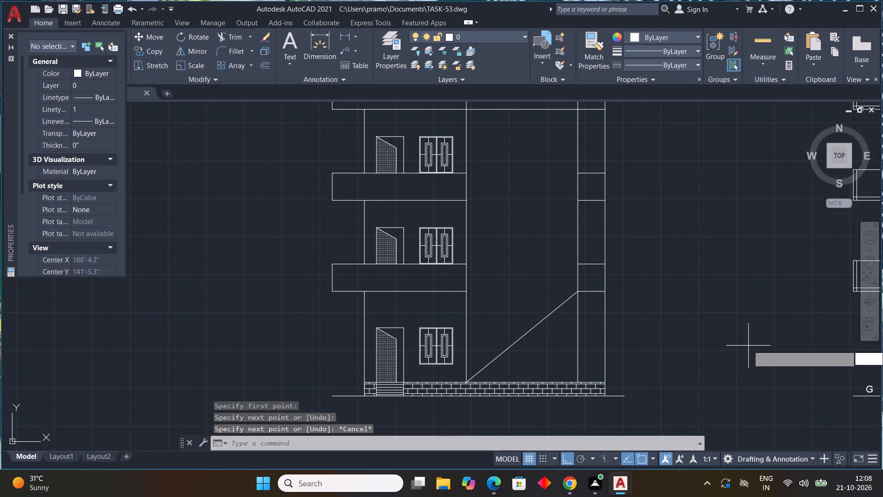
{"action": "type", "text": "3'"}
{"action": "key", "text": "Return"}
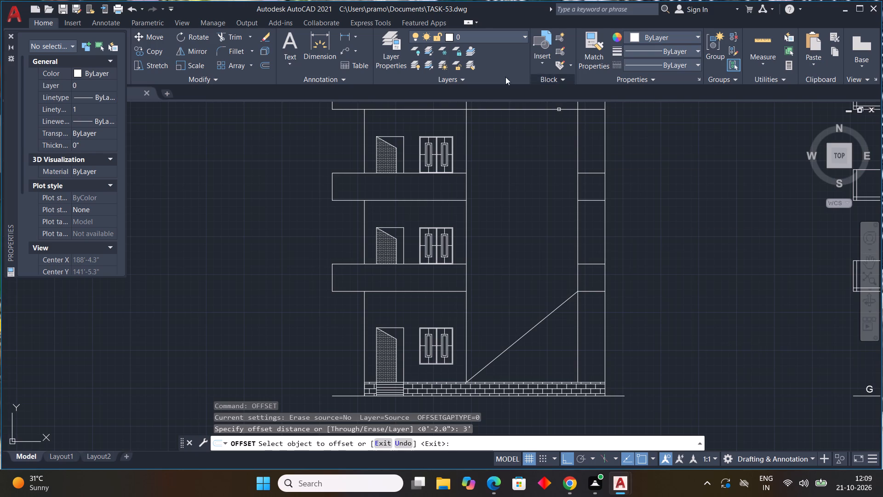
{"action": "left_click_drag", "start_coordinate": [550, 315], "coordinate": [547, 303]}
{"action": "left_click", "coordinate": [537, 290]}
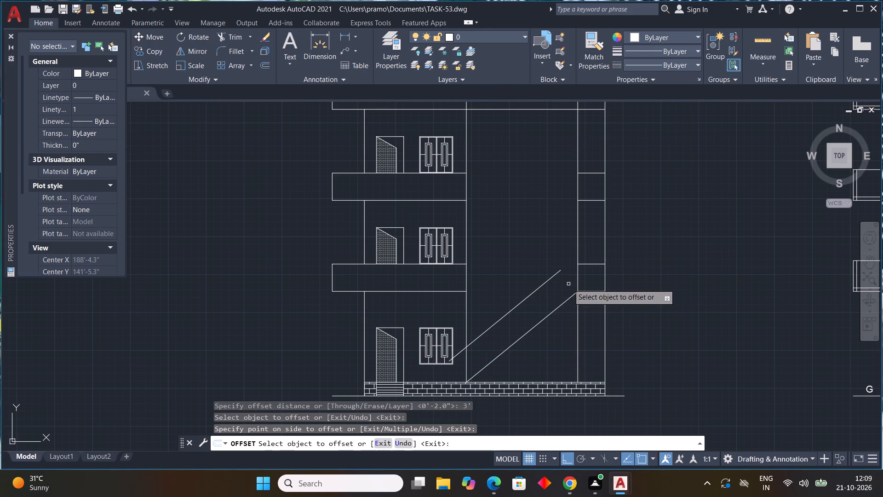
{"action": "middle_click_drag", "start_coordinate": [573, 292], "coordinate": [577, 326]}
{"action": "scroll", "coordinate": [579, 323], "scroll_direction": "up", "scroll_amount": 1}
{"action": "key", "text": "Escape"}
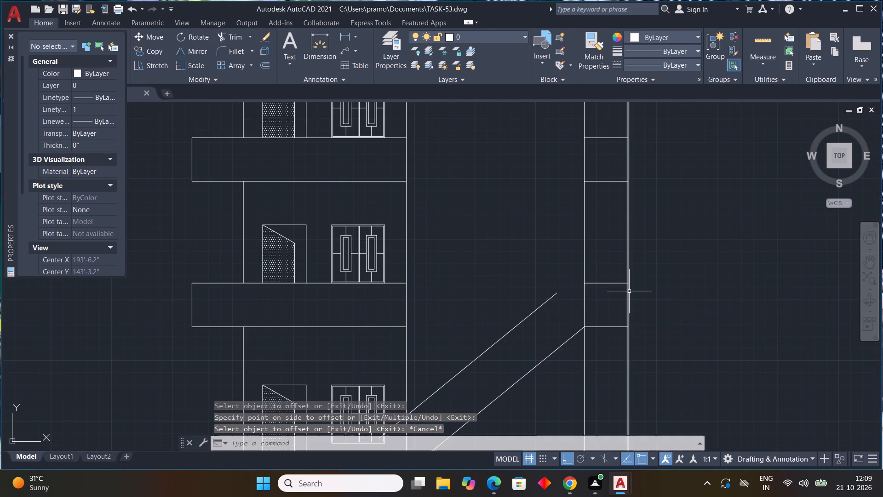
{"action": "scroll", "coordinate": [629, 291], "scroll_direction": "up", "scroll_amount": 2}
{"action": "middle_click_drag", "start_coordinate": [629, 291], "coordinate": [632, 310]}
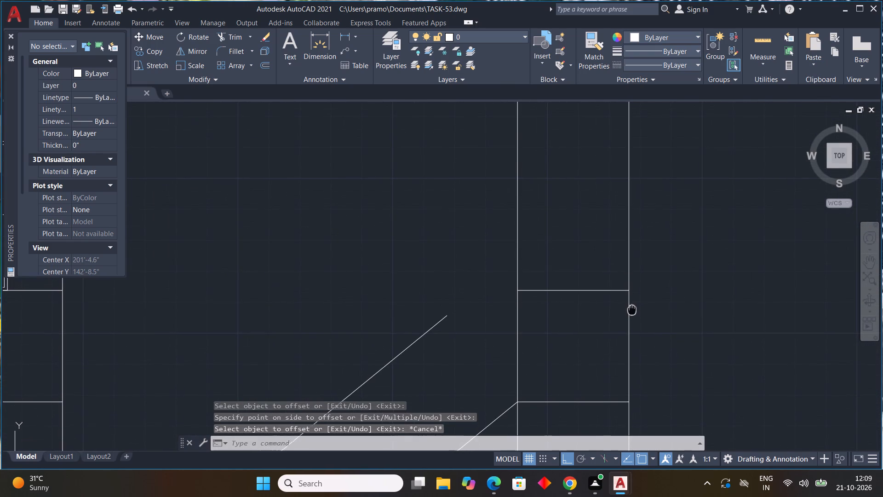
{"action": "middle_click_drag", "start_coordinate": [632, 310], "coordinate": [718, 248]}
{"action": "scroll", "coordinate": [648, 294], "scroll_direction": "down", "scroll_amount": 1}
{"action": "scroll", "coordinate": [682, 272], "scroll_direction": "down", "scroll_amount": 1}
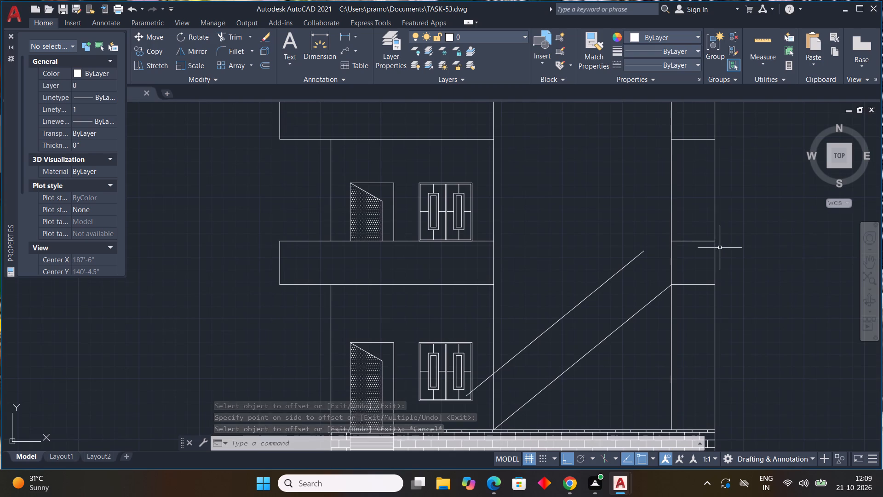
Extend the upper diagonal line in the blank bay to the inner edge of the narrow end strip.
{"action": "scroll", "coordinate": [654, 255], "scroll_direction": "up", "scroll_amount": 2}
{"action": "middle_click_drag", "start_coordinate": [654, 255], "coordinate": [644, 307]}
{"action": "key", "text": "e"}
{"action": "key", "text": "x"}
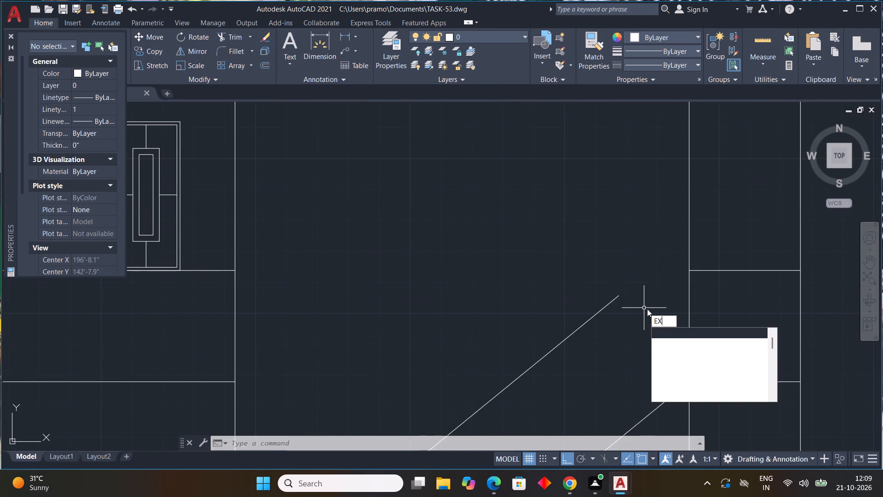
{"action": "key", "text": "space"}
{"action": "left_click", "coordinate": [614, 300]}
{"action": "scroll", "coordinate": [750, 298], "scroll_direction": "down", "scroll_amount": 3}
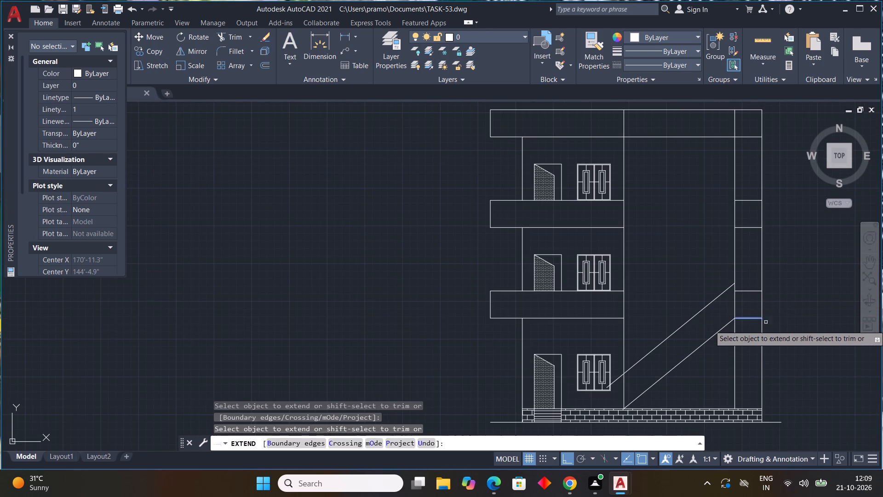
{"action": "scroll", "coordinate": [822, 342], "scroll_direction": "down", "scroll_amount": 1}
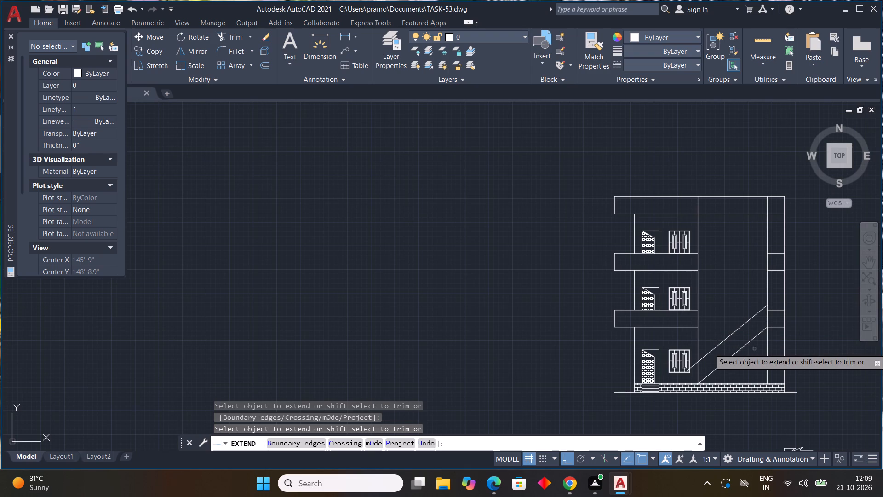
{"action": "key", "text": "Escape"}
Delete both diagonal lines from the blank bay.
{"action": "middle_click_drag", "start_coordinate": [755, 349], "coordinate": [612, 242]}
{"action": "left_click_drag", "start_coordinate": [596, 217], "coordinate": [604, 243]}
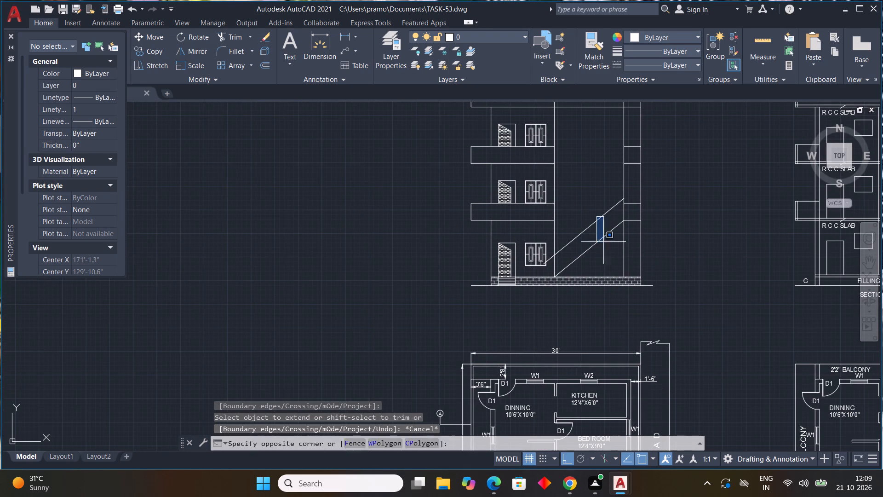
{"action": "left_click_drag", "start_coordinate": [604, 243], "coordinate": [606, 251]}
{"action": "left_click", "coordinate": [608, 254]}
{"action": "left_click", "coordinate": [596, 218]}
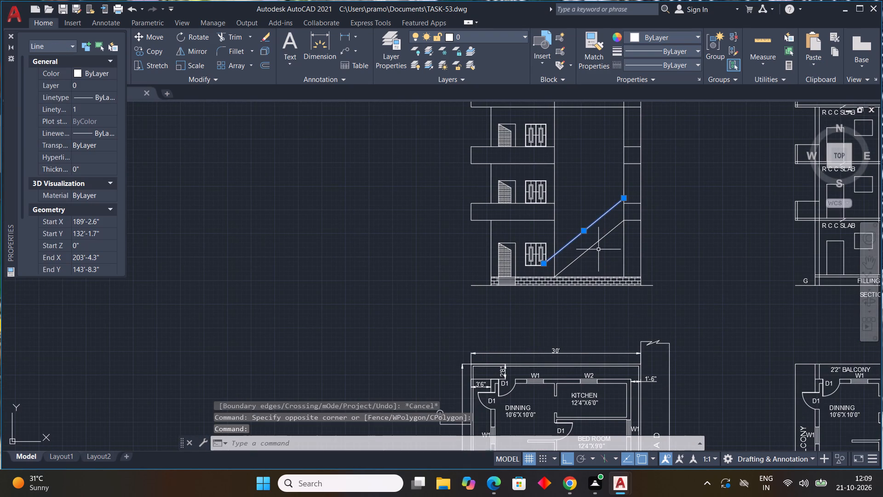
{"action": "left_click", "coordinate": [598, 243]}
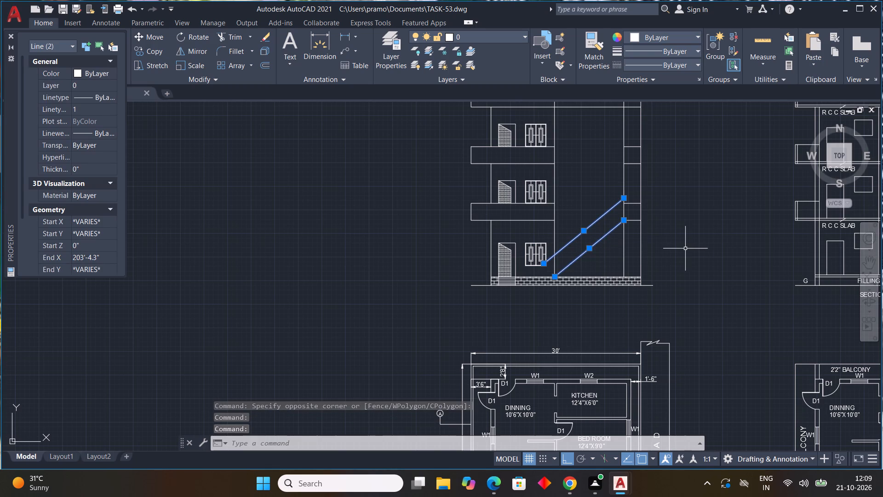
{"action": "key", "text": "Delete"}
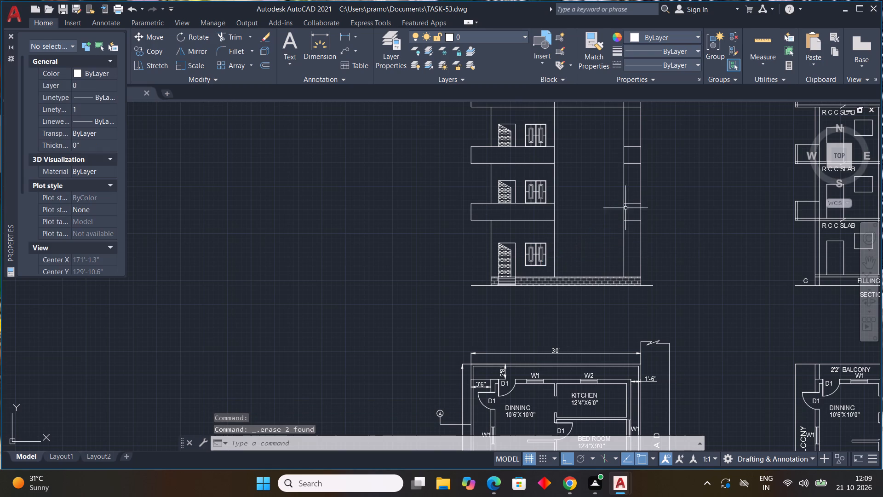
Draw a horizontal line across the narrow end strip, level with the mid-height of the ground-floor window.
{"action": "scroll", "coordinate": [632, 205], "scroll_direction": "up", "scroll_amount": 2}
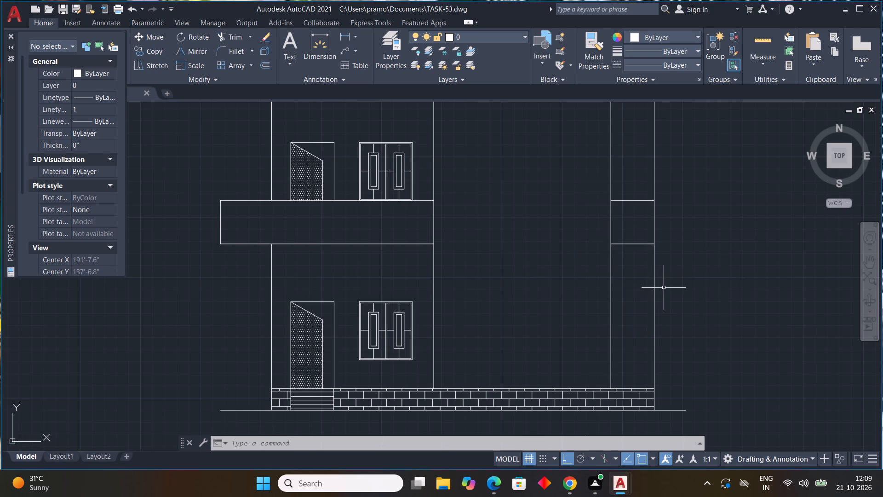
{"action": "key", "text": "l"}
{"action": "key", "text": "space"}
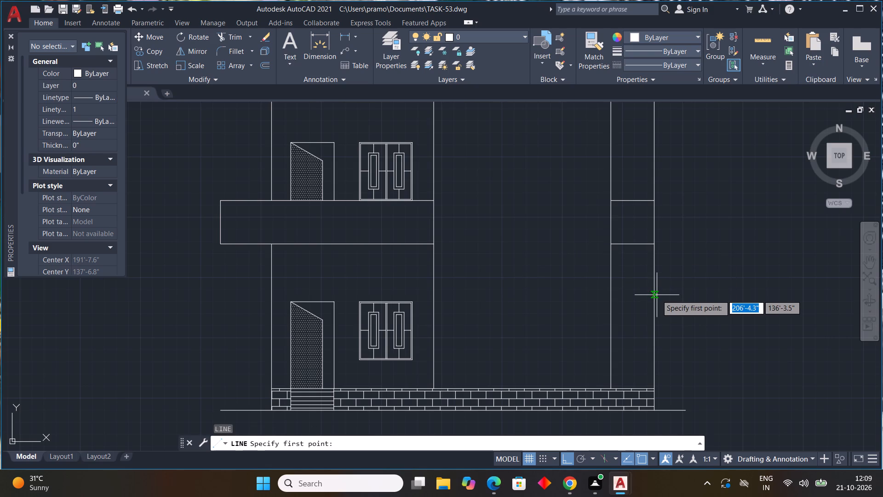
{"action": "scroll", "coordinate": [657, 295], "scroll_direction": "up", "scroll_amount": 2}
{"action": "scroll", "coordinate": [657, 295], "scroll_direction": "down", "scroll_amount": 2}
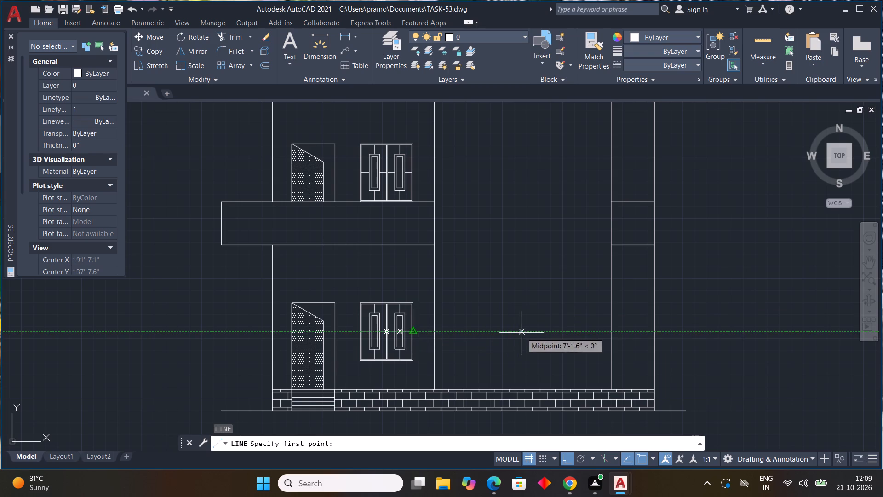
{"action": "left_click", "coordinate": [653, 330]}
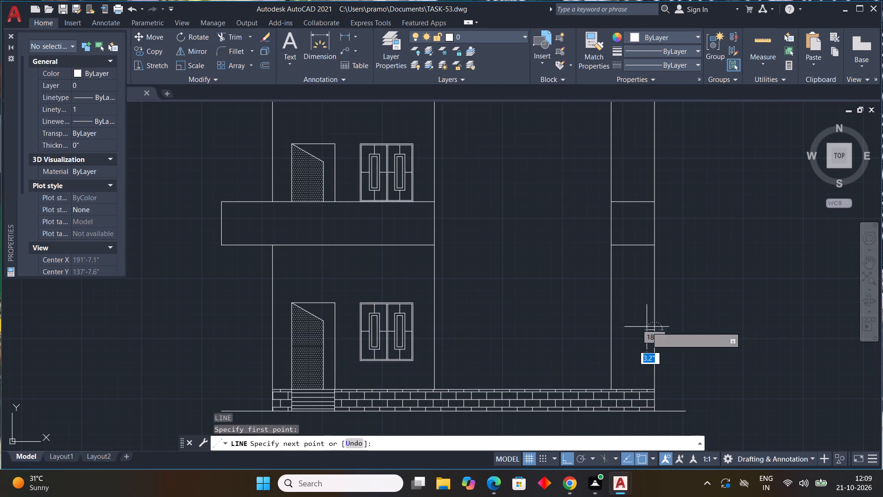
{"action": "left_click", "coordinate": [611, 333]}
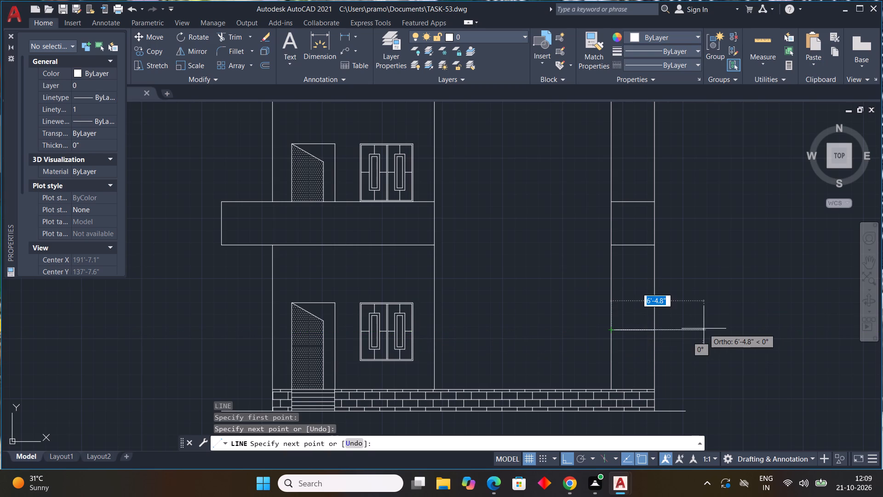
{"action": "key", "text": "Escape"}
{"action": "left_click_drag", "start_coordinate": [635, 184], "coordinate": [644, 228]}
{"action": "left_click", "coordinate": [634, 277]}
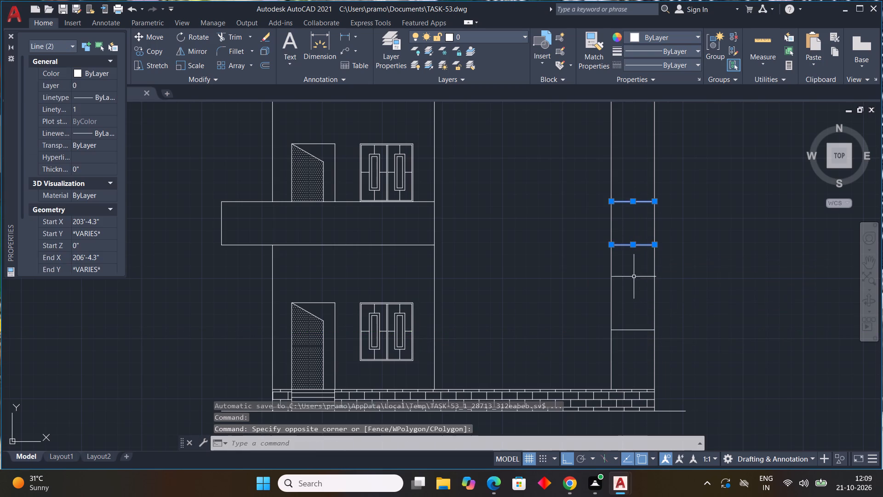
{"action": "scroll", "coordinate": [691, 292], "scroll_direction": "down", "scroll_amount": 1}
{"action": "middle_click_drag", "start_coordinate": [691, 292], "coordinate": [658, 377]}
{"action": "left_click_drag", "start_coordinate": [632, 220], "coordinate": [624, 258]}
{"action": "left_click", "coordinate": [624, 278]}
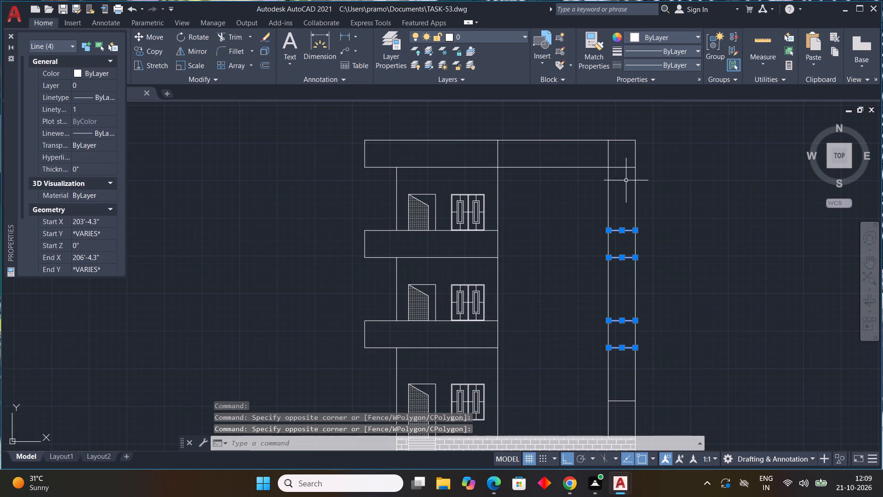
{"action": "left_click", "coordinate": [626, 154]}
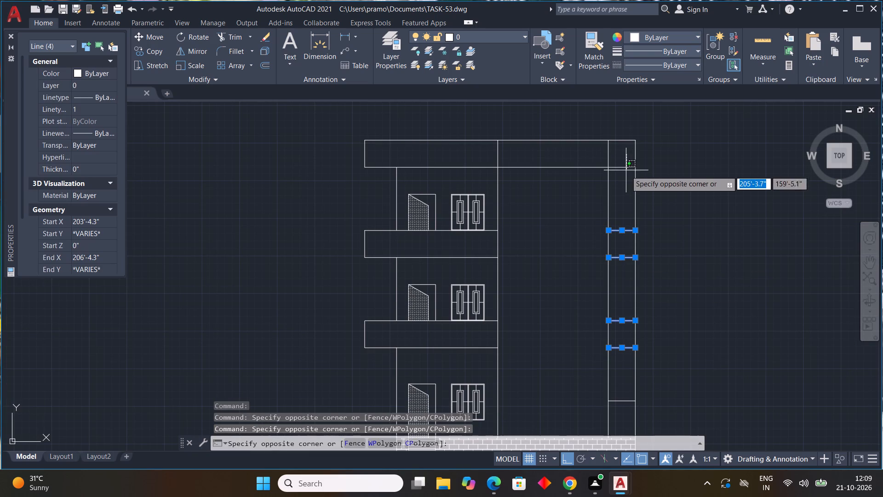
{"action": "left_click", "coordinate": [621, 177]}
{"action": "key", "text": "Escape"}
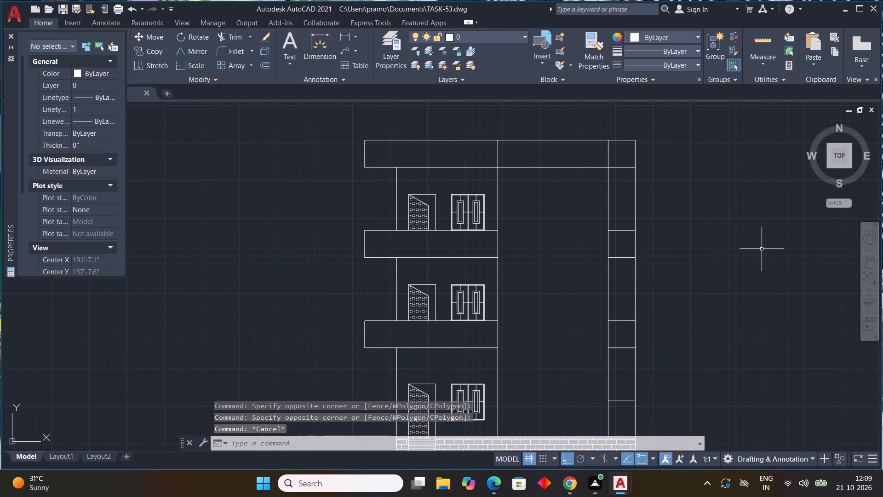
Delete the four horizontal slab-band lines crossing the narrow end strip, keeping the line at ground-floor window level.
{"action": "scroll", "coordinate": [755, 251], "scroll_direction": "down", "scroll_amount": 1}
{"action": "middle_click_drag", "start_coordinate": [749, 251], "coordinate": [546, 188]}
{"action": "middle_click", "coordinate": [542, 188]}
{"action": "scroll", "coordinate": [482, 173], "scroll_direction": "up", "scroll_amount": 2}
{"action": "left_click_drag", "start_coordinate": [445, 173], "coordinate": [442, 219]}
{"action": "left_click", "coordinate": [436, 238]}
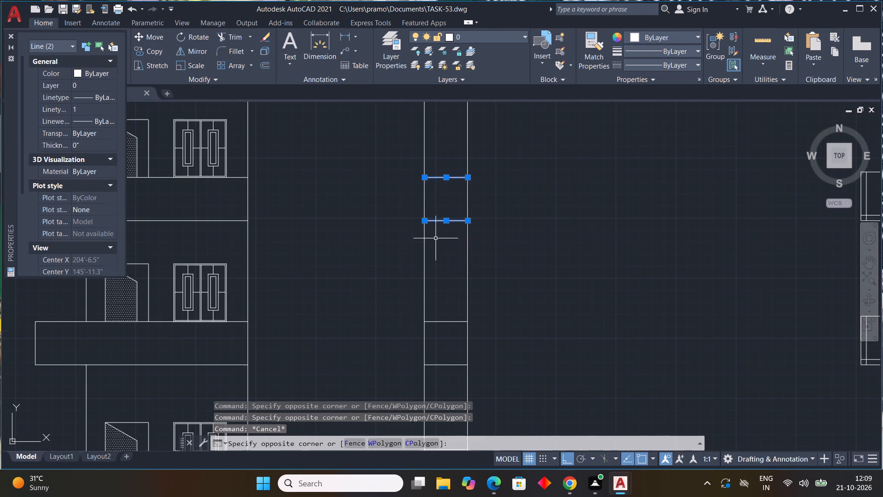
{"action": "middle_click_drag", "start_coordinate": [464, 271], "coordinate": [532, 165]}
{"action": "left_click_drag", "start_coordinate": [516, 197], "coordinate": [516, 239]}
{"action": "left_click", "coordinate": [508, 286]}
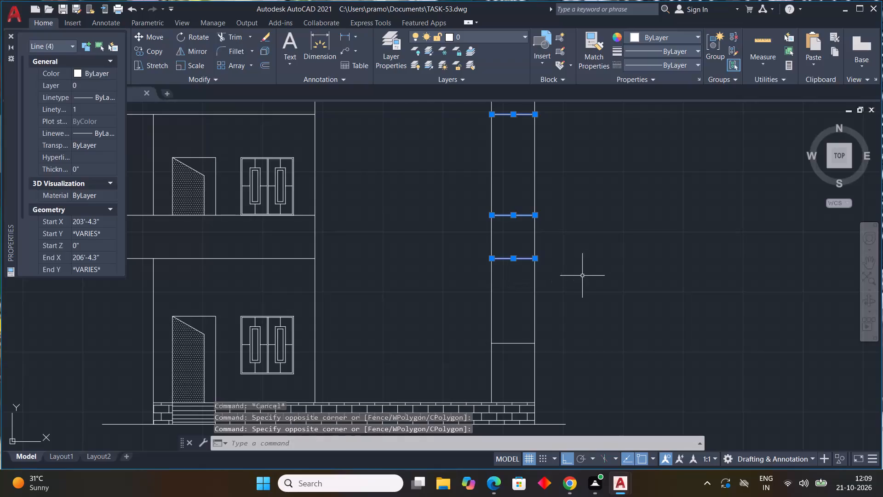
{"action": "key", "text": "Delete"}
Draw a horizontal line from the midpoint of the blank bay's inner wall line to the building's outer edge.
{"action": "scroll", "coordinate": [585, 273], "scroll_direction": "down", "scroll_amount": 2}
{"action": "middle_click_drag", "start_coordinate": [585, 275], "coordinate": [621, 311]}
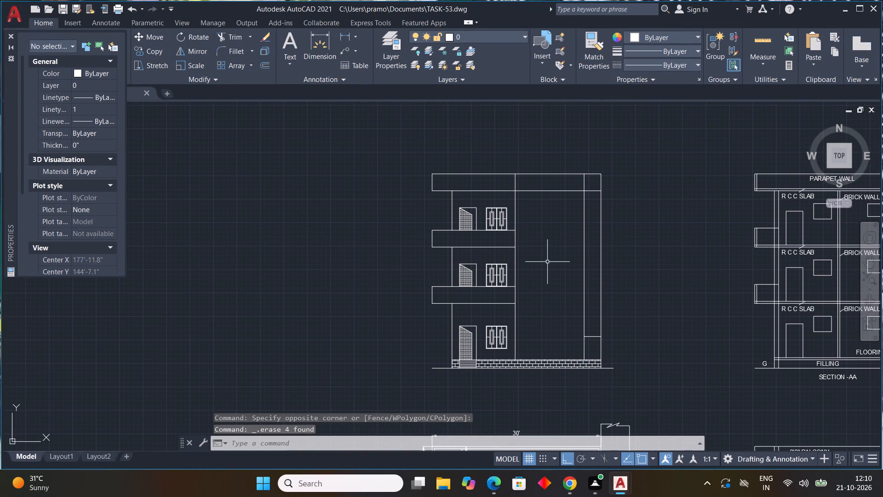
{"action": "type", "text": "L"}
{"action": "key", "text": "space"}
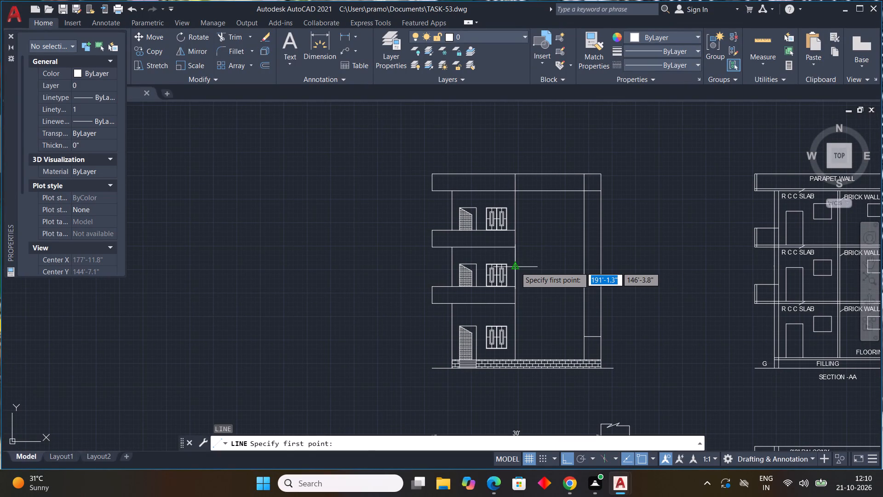
{"action": "left_click", "coordinate": [516, 267]}
{"action": "left_click", "coordinate": [602, 269]}
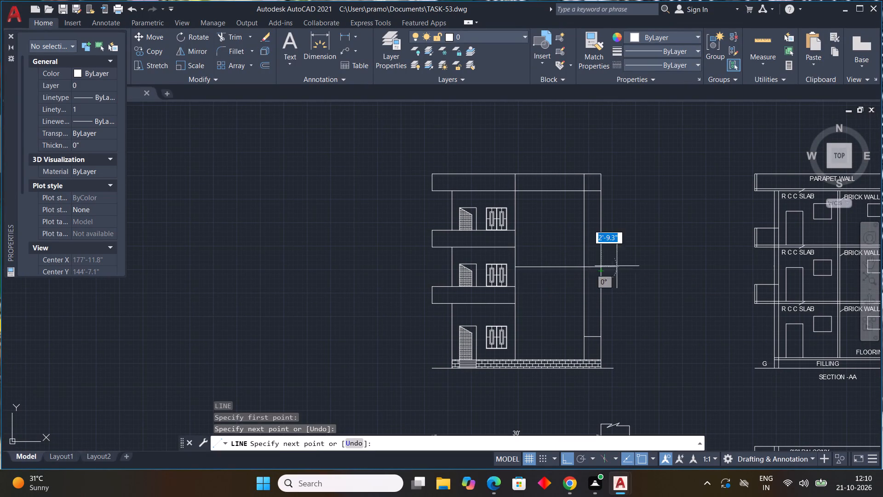
{"action": "key", "text": "Escape"}
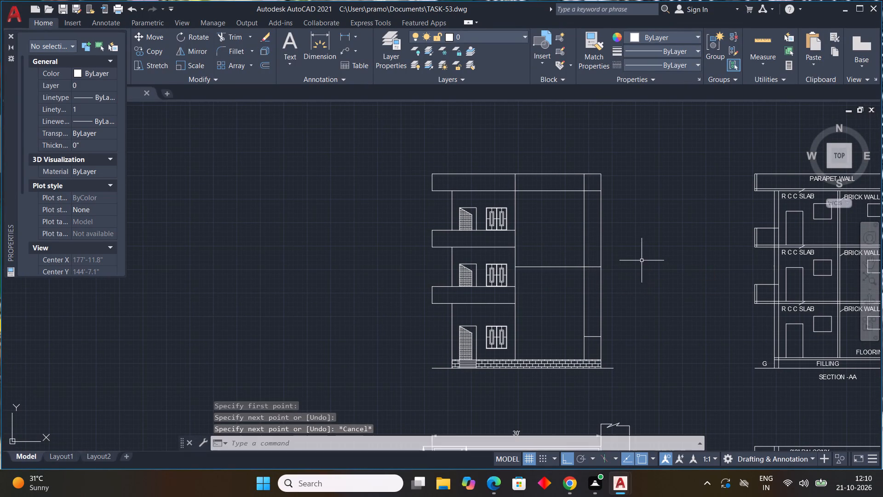
Draw a horizontal line across the narrow end strip, level with the mid-height of the top-floor window.
{"action": "middle_click_drag", "start_coordinate": [639, 265], "coordinate": [610, 377]}
{"action": "key", "text": "l"}
{"action": "key", "text": "space"}
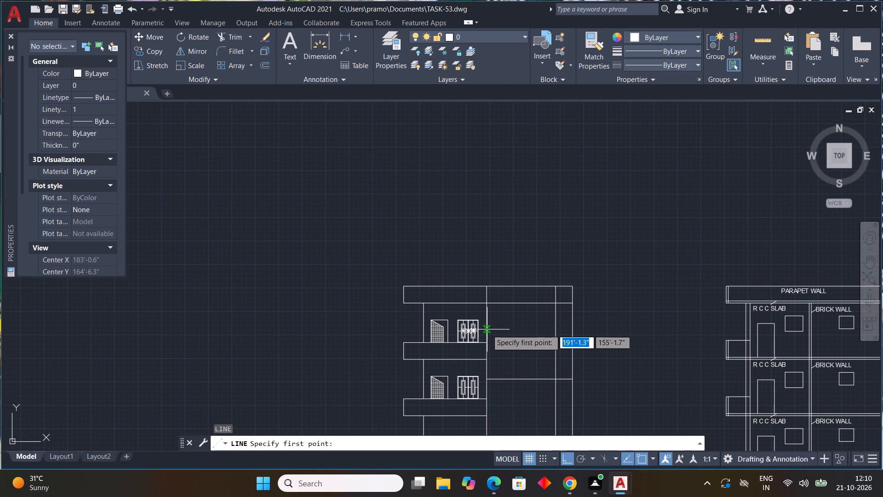
{"action": "scroll", "coordinate": [488, 327], "scroll_direction": "up", "scroll_amount": 2}
{"action": "middle_click_drag", "start_coordinate": [493, 335], "coordinate": [493, 335]}
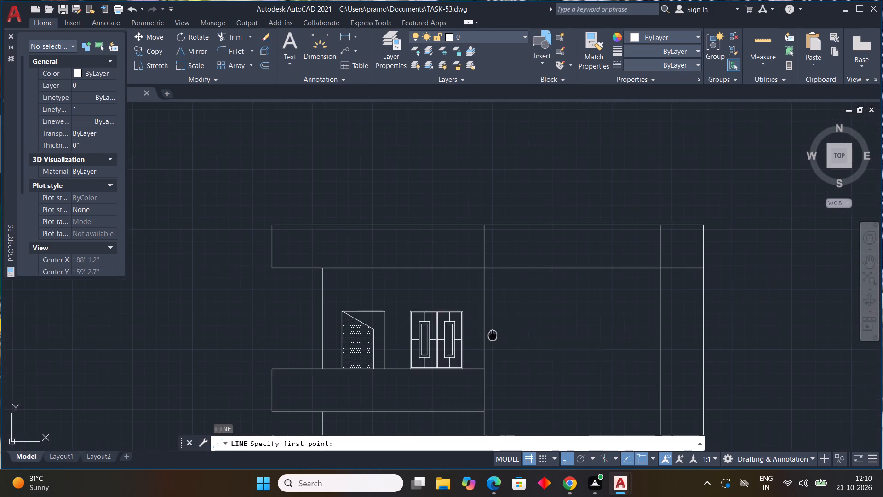
{"action": "middle_click_drag", "start_coordinate": [493, 335], "coordinate": [453, 283]}
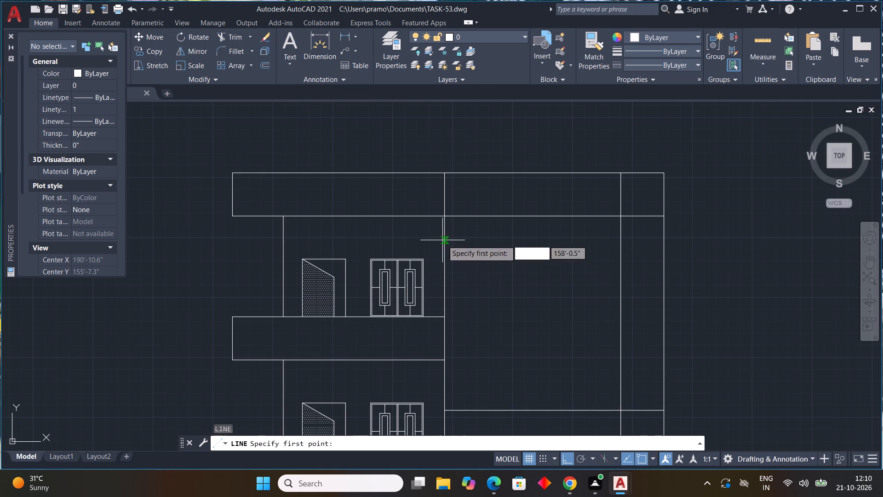
{"action": "middle_click_drag", "start_coordinate": [467, 301], "coordinate": [458, 208]}
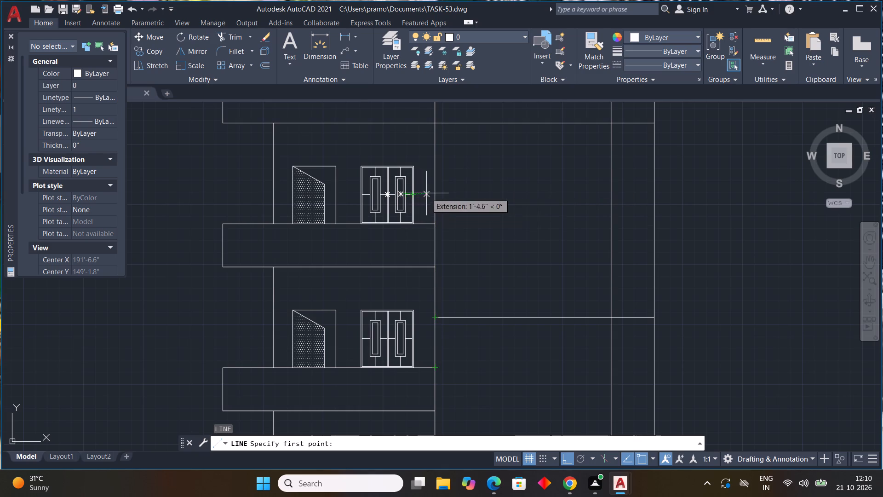
{"action": "left_click", "coordinate": [610, 195]}
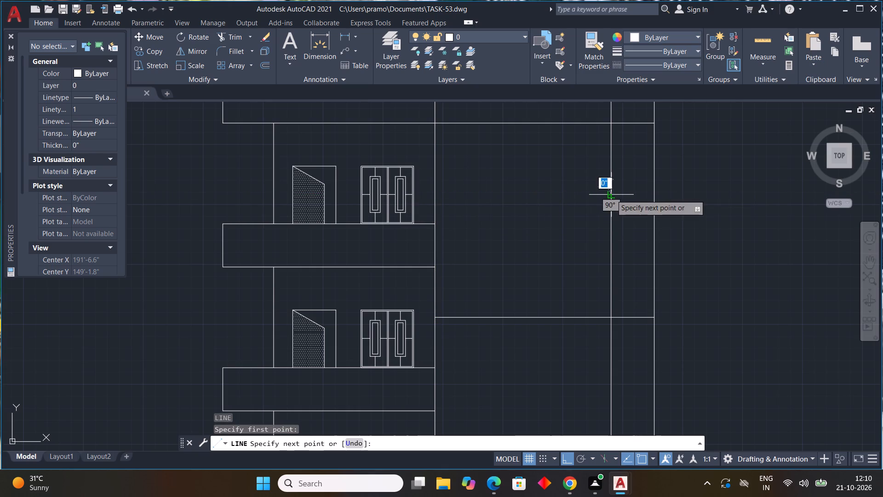
{"action": "left_click", "coordinate": [653, 193]}
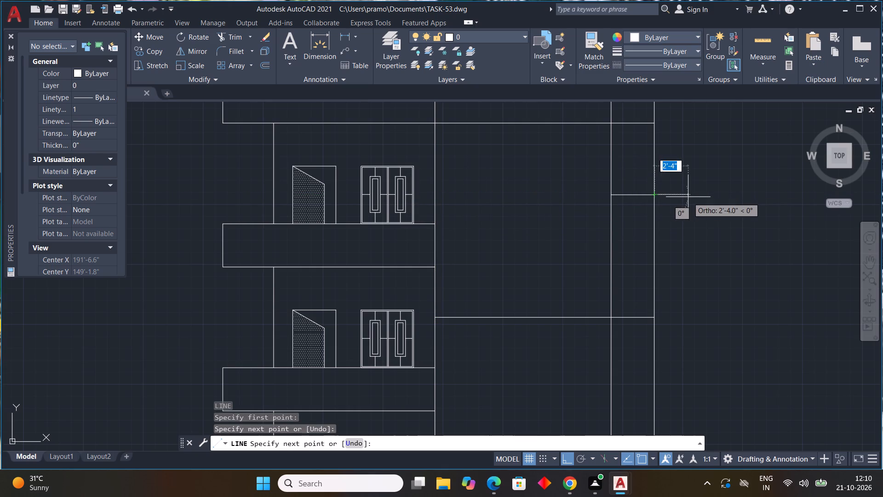
{"action": "key", "text": "Escape"}
Trim the middle horizontal line out of the blank bay, keeping only its part inside the narrow end strip.
{"action": "scroll", "coordinate": [676, 203], "scroll_direction": "down", "scroll_amount": 3}
{"action": "middle_click_drag", "start_coordinate": [682, 225], "coordinate": [591, 225]}
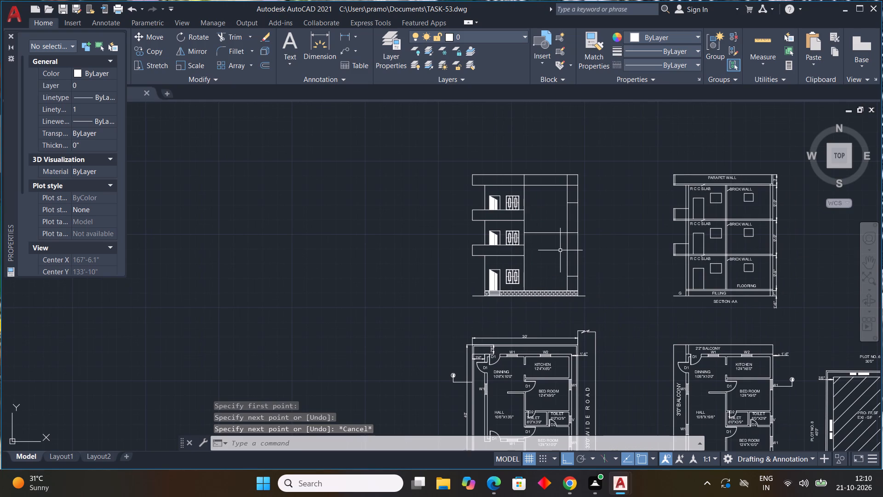
{"action": "type", "text": "TR"}
{"action": "key", "text": "space"}
{"action": "left_click_drag", "start_coordinate": [544, 216], "coordinate": [546, 246]}
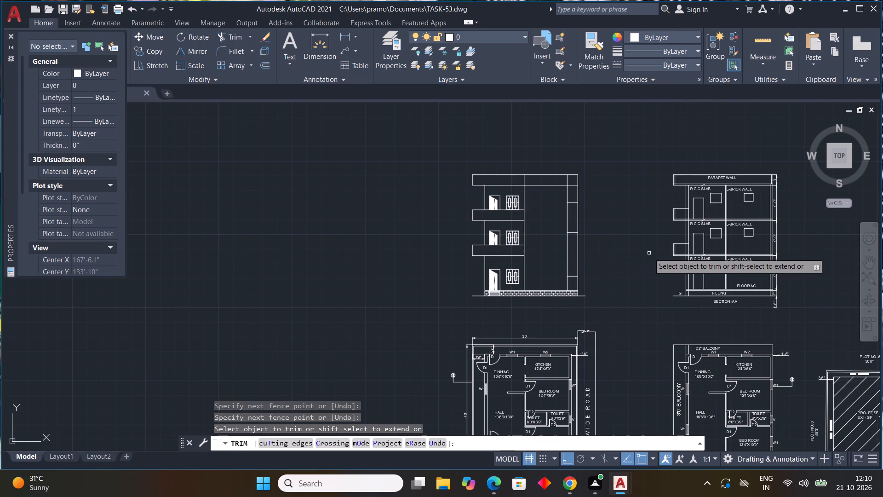
{"action": "middle_click_drag", "start_coordinate": [649, 253], "coordinate": [583, 264]}
{"action": "scroll", "coordinate": [554, 275], "scroll_direction": "up", "scroll_amount": 2}
{"action": "middle_click_drag", "start_coordinate": [554, 275], "coordinate": [610, 289]}
{"action": "middle_click", "coordinate": [610, 289]}
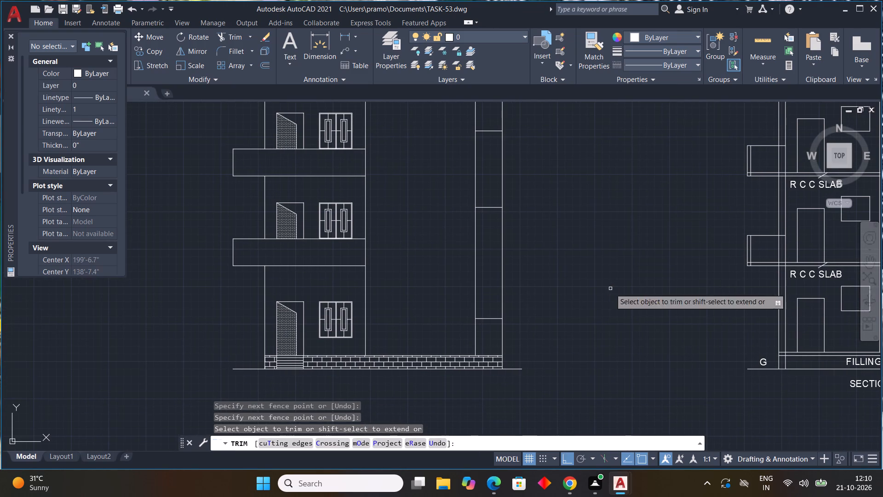
{"action": "key", "text": "Escape"}
Offset the ground-floor, middle and top-floor horizontal lines in the narrow end strip 3' upward to form three openings.
{"action": "type", "text": "OFF"}
{"action": "key", "text": "space"}
{"action": "type", "text": "3'"}
{"action": "key", "text": "Return"}
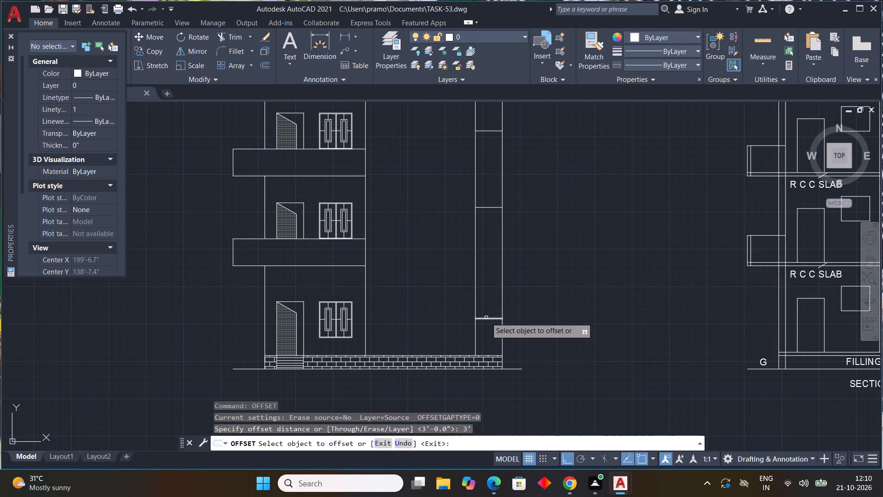
{"action": "left_click_drag", "start_coordinate": [486, 318], "coordinate": [487, 310]}
{"action": "left_click", "coordinate": [484, 291]}
{"action": "left_click_drag", "start_coordinate": [487, 208], "coordinate": [501, 265]}
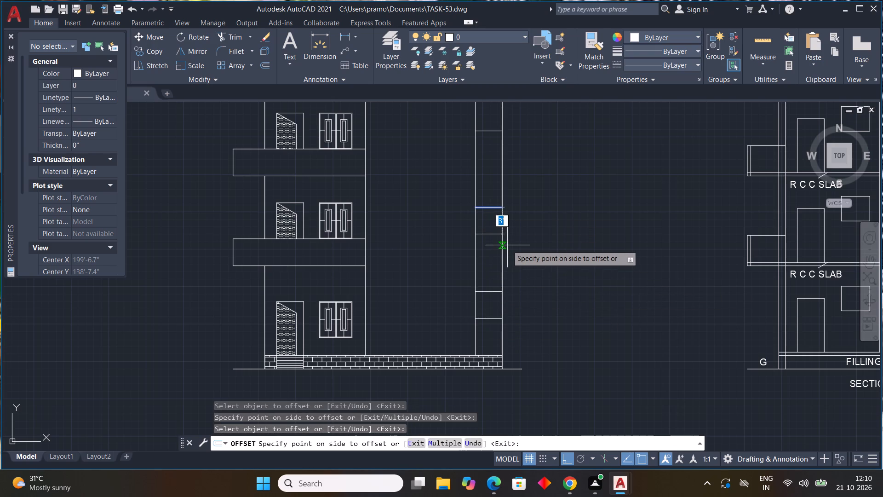
{"action": "key", "text": "Escape"}
{"action": "key", "text": "space"}
{"action": "key", "text": "space"}
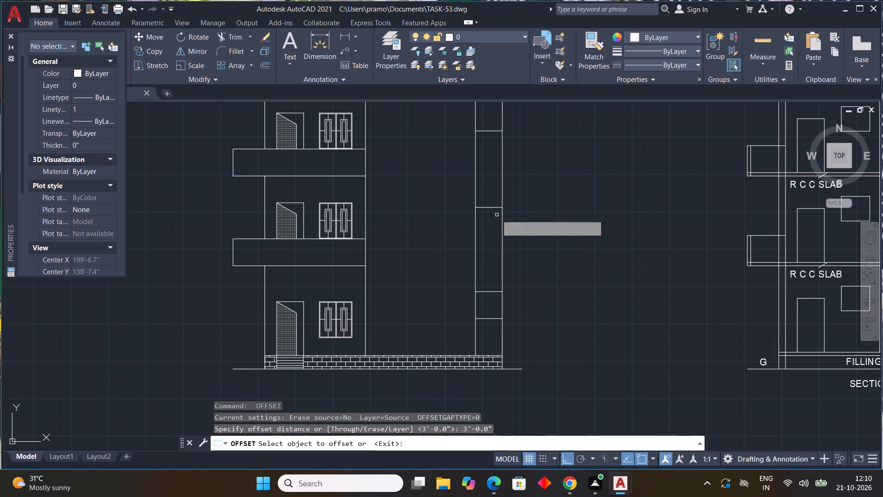
{"action": "left_click", "coordinate": [491, 207]}
{"action": "left_click", "coordinate": [486, 190]}
{"action": "middle_click_drag", "start_coordinate": [518, 240], "coordinate": [542, 324]}
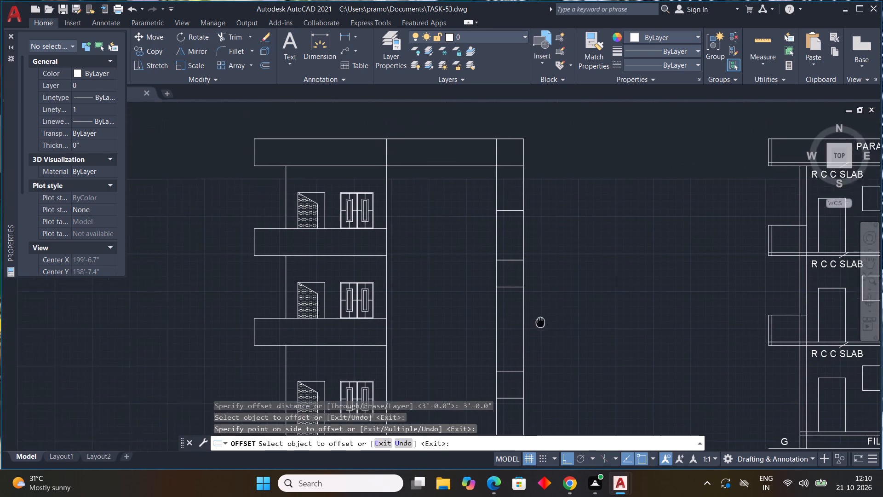
{"action": "middle_click_drag", "start_coordinate": [542, 324], "coordinate": [546, 330]}
{"action": "left_click", "coordinate": [521, 220]}
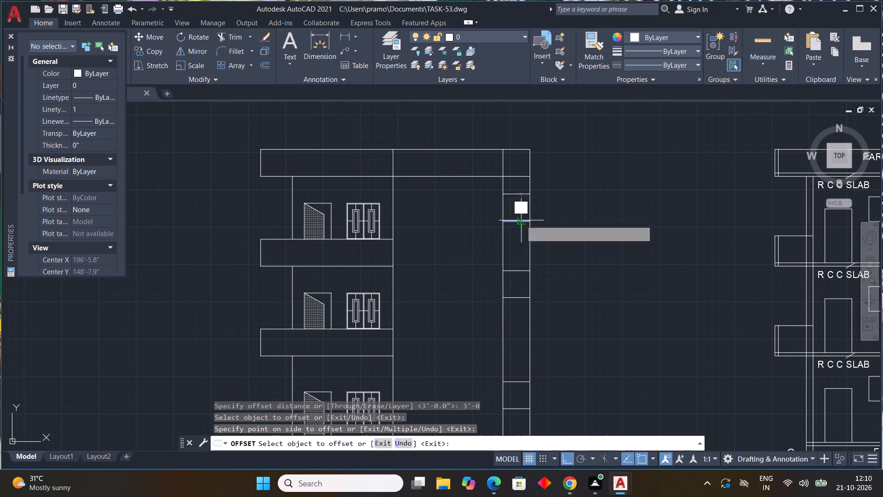
{"action": "left_click", "coordinate": [514, 204]}
{"action": "key", "text": "Escape"}
Trim the end strip's inner vertical line between the three openings and from the top opening up to the parapet.
{"action": "scroll", "coordinate": [616, 301], "scroll_direction": "down", "scroll_amount": 1}
{"action": "middle_click_drag", "start_coordinate": [616, 302], "coordinate": [615, 309]}
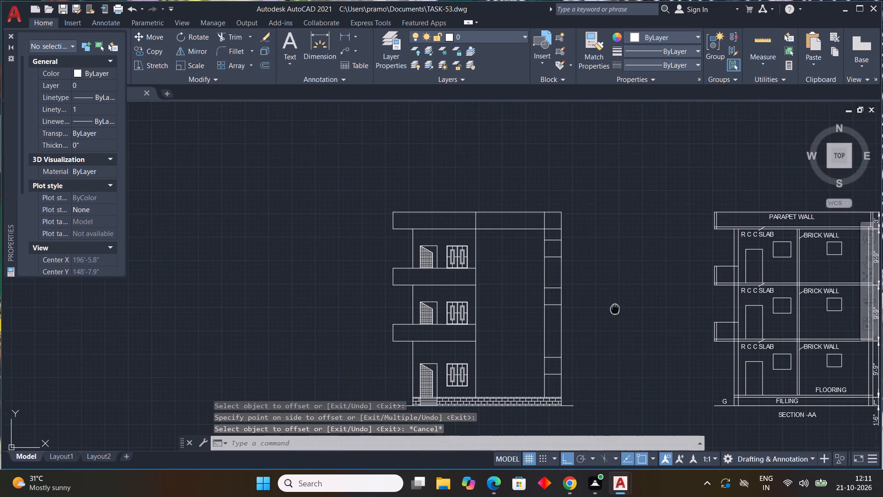
{"action": "middle_click_drag", "start_coordinate": [615, 309], "coordinate": [633, 267]}
{"action": "type", "text": "TR"}
{"action": "key", "text": "space"}
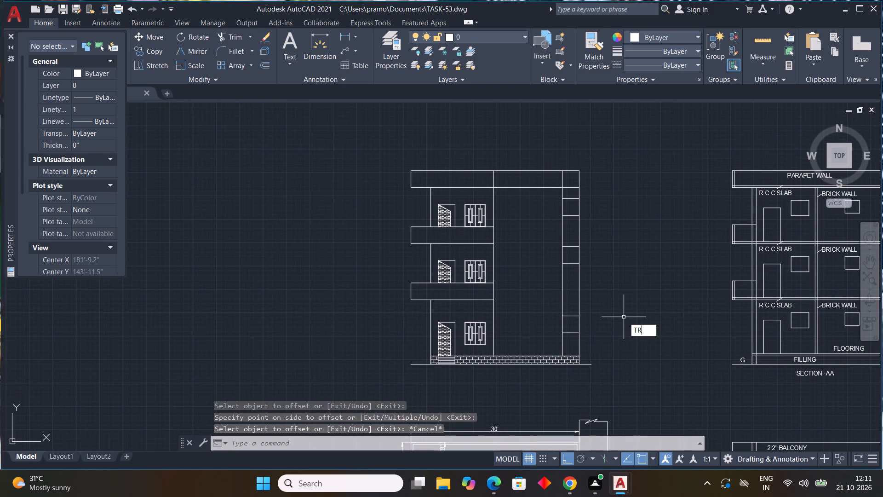
{"action": "left_click_drag", "start_coordinate": [566, 293], "coordinate": [533, 298]}
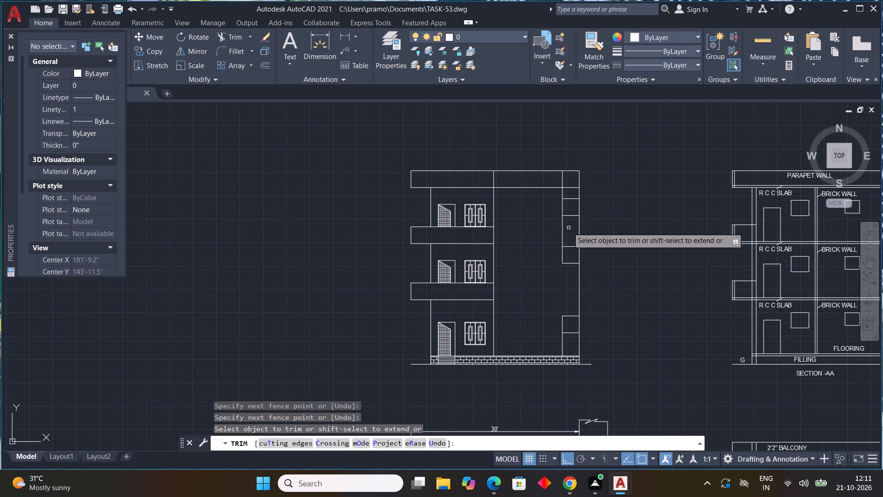
{"action": "left_click_drag", "start_coordinate": [568, 227], "coordinate": [536, 231]}
{"action": "scroll", "coordinate": [566, 195], "scroll_direction": "up", "scroll_amount": 2}
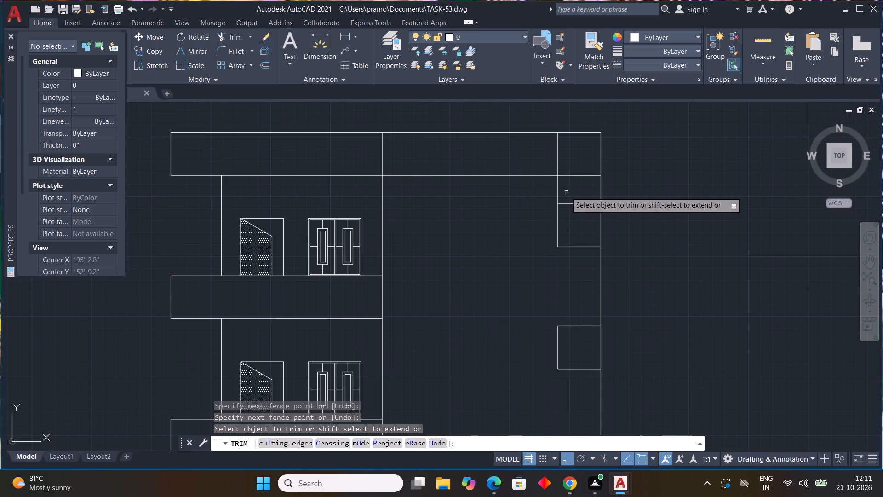
{"action": "left_click_drag", "start_coordinate": [566, 192], "coordinate": [513, 191]}
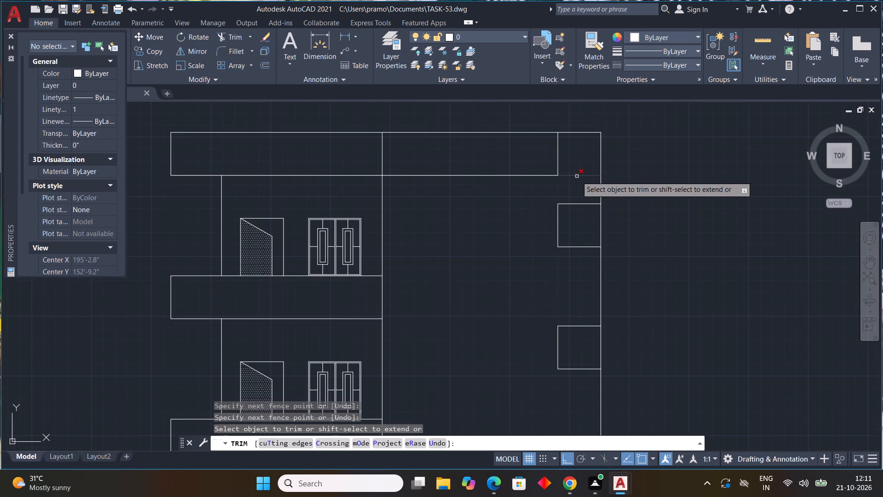
Trim the parapet's bottom line across the end strip and the strip's inner vertical line inside the parapet and below the lowest opening.
{"action": "left_click", "coordinate": [581, 176]}
{"action": "left_click", "coordinate": [557, 162]}
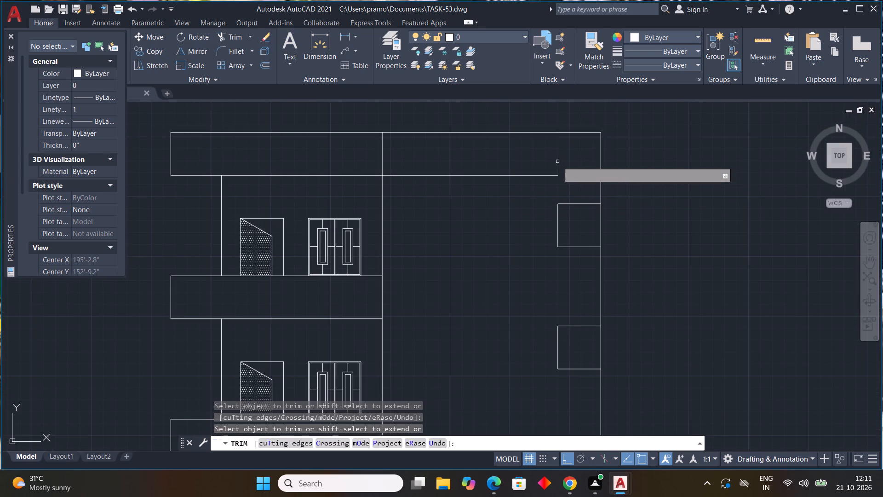
{"action": "scroll", "coordinate": [653, 217], "scroll_direction": "down", "scroll_amount": 2}
{"action": "middle_click_drag", "start_coordinate": [650, 310], "coordinate": [604, 229]}
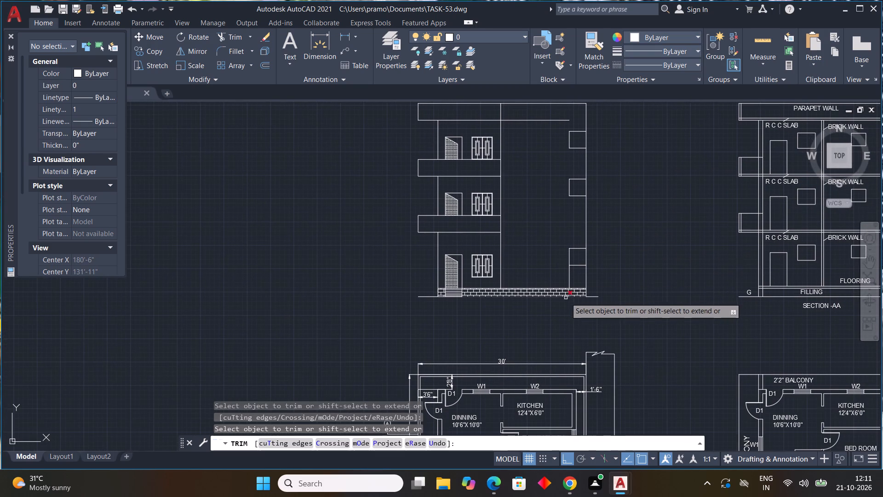
{"action": "left_click", "coordinate": [571, 279]}
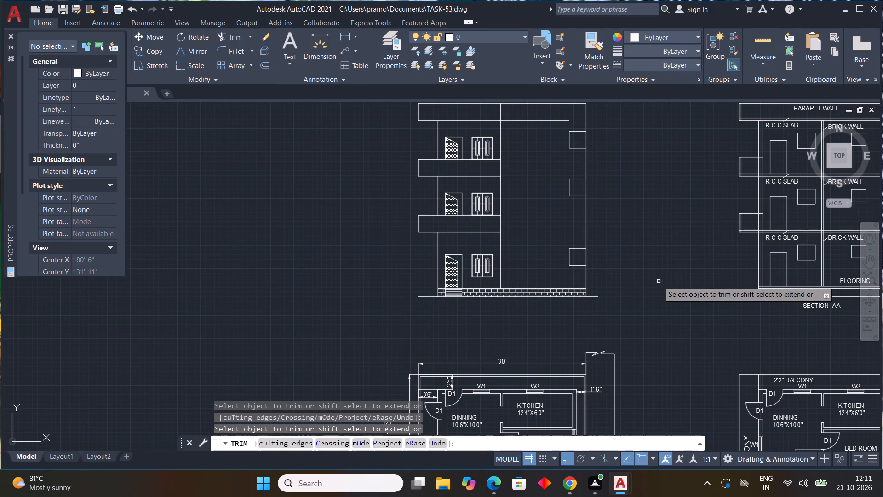
{"action": "key", "text": "Escape"}
{"action": "key", "text": "Escape"}
{"action": "key", "text": "Escape"}
{"action": "key", "text": "Escape"}
{"action": "key", "text": "Escape"}
Draw a sloping line from the plinth top at the blank bay's inner wall to the lowest opening's lower inner corner.
{"action": "key", "text": "l"}
{"action": "key", "text": "space"}
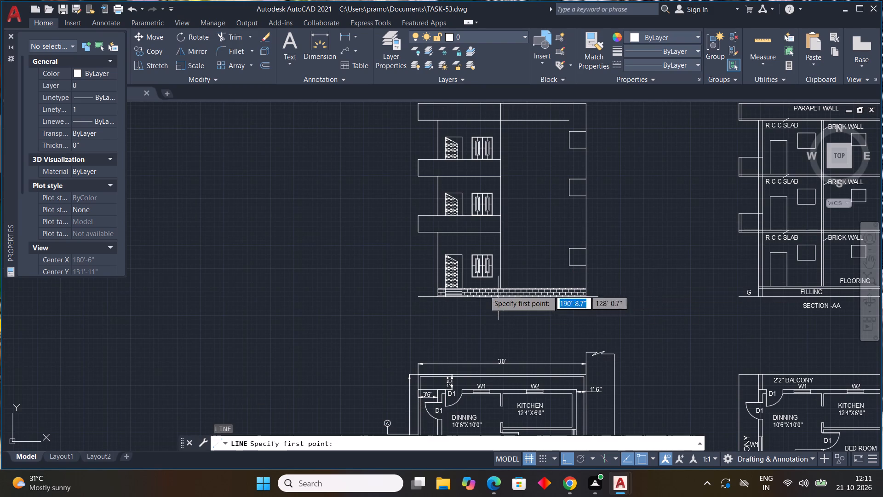
{"action": "scroll", "coordinate": [505, 278], "scroll_direction": "up", "scroll_amount": 3}
{"action": "left_click", "coordinate": [487, 319]}
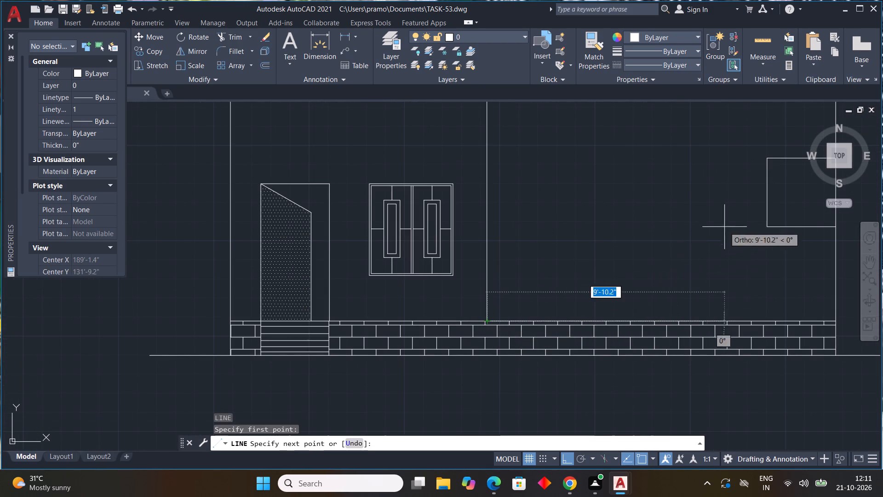
{"action": "left_click", "coordinate": [768, 230]}
{"action": "key", "text": "Escape"}
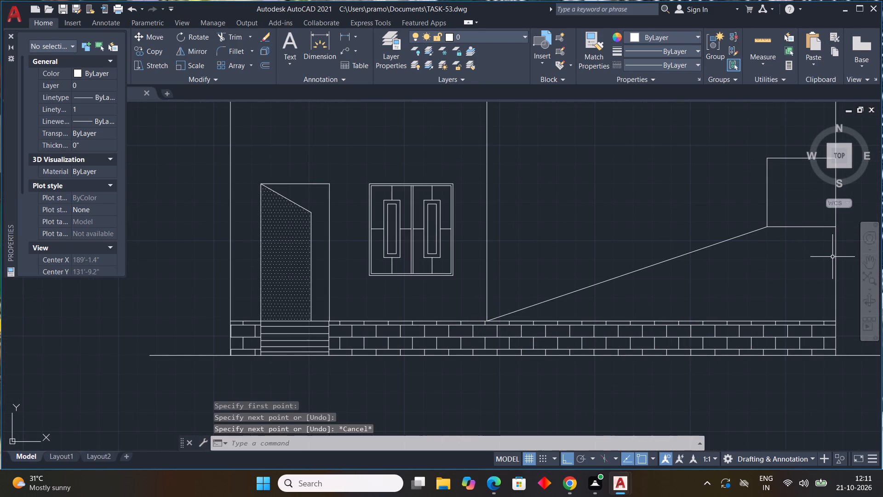
With ortho off, draw a parallel sloping line about 13' long from the lowest opening's upper inner corner down to the bay's inner wall.
{"action": "key", "text": "l"}
{"action": "key", "text": "space"}
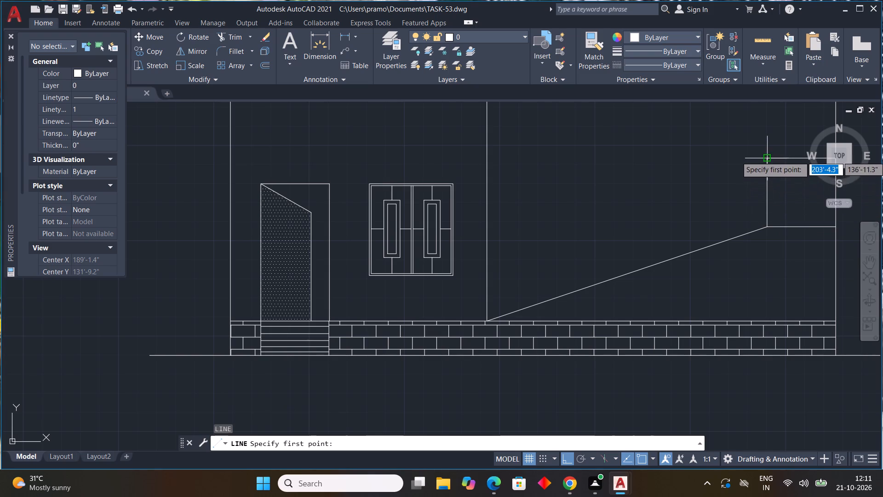
{"action": "left_click", "coordinate": [768, 156]}
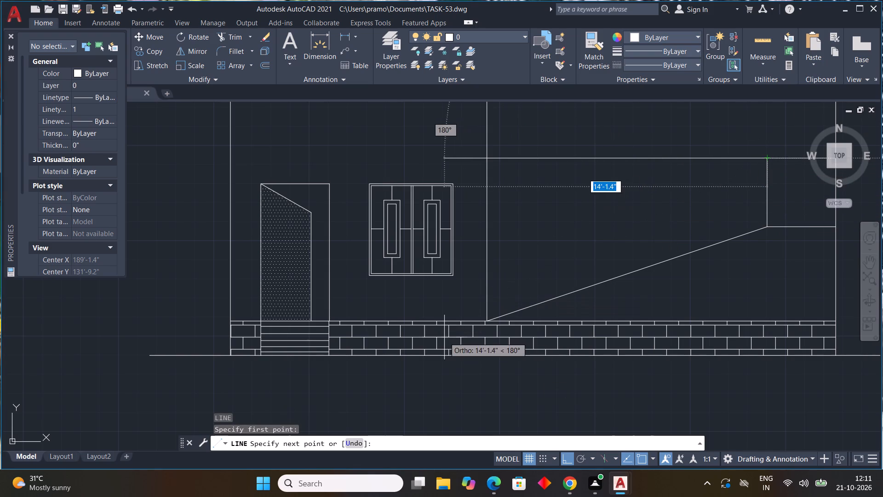
{"action": "key", "text": "F8"}
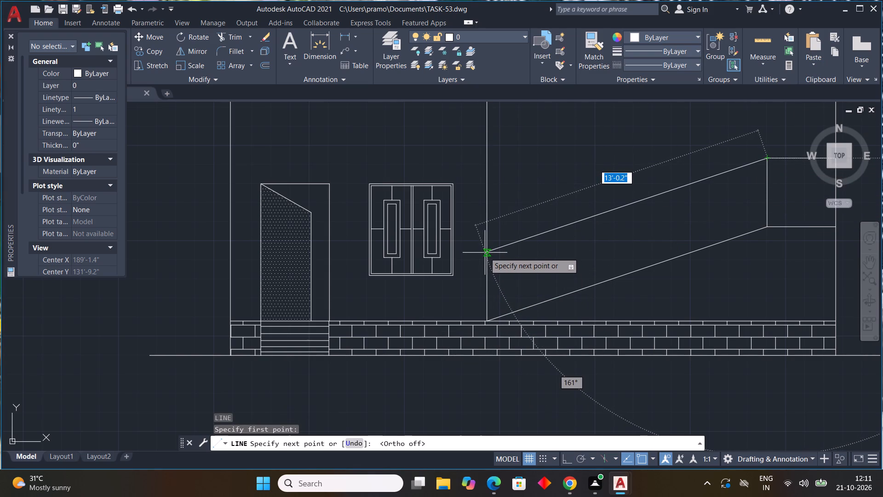
{"action": "left_click", "coordinate": [485, 253]}
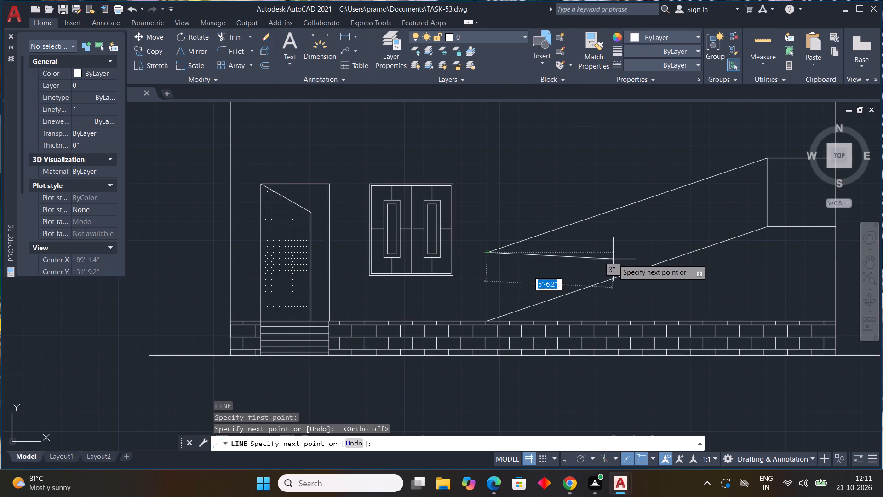
{"action": "key", "text": "Escape"}
Draw a sloping line from the lowest opening's upper inner corner up to the first-floor balcony band's top edge at the inner wall.
{"action": "middle_click_drag", "start_coordinate": [624, 257], "coordinate": [520, 377]}
{"action": "type", "text": "L"}
{"action": "key", "text": "space"}
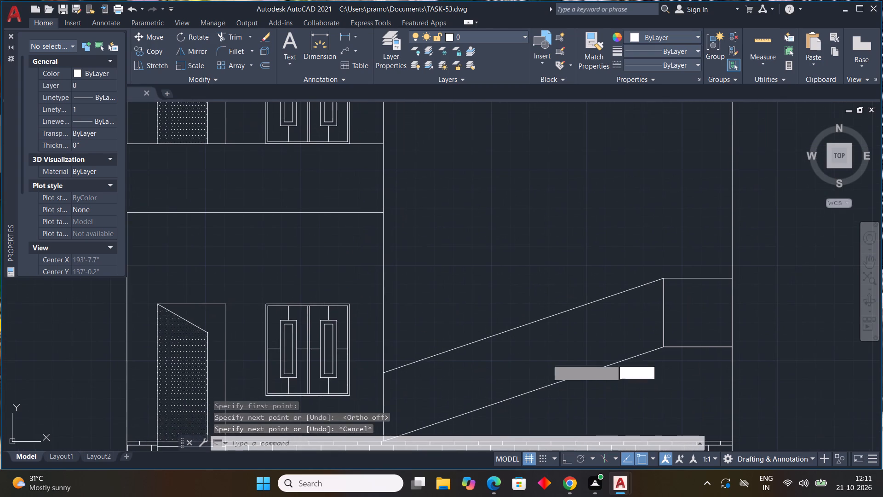
{"action": "middle_click_drag", "start_coordinate": [587, 338], "coordinate": [590, 391]}
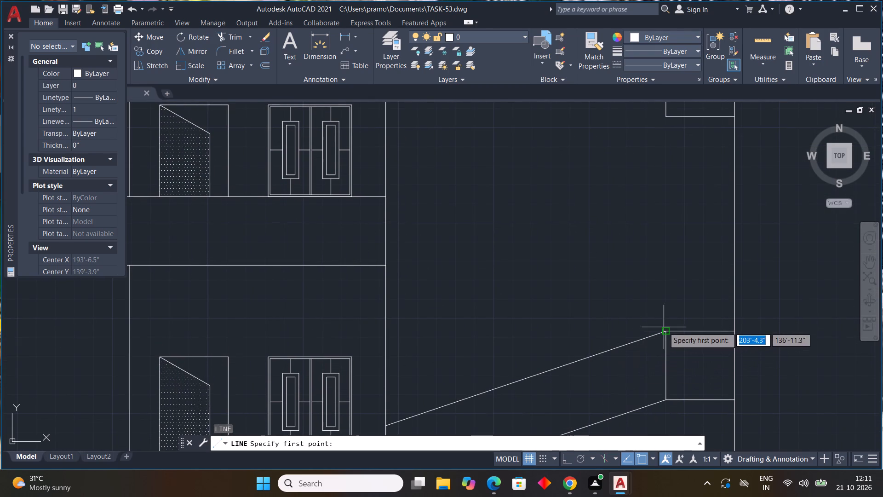
{"action": "left_click", "coordinate": [665, 329]}
{"action": "left_click", "coordinate": [388, 198]}
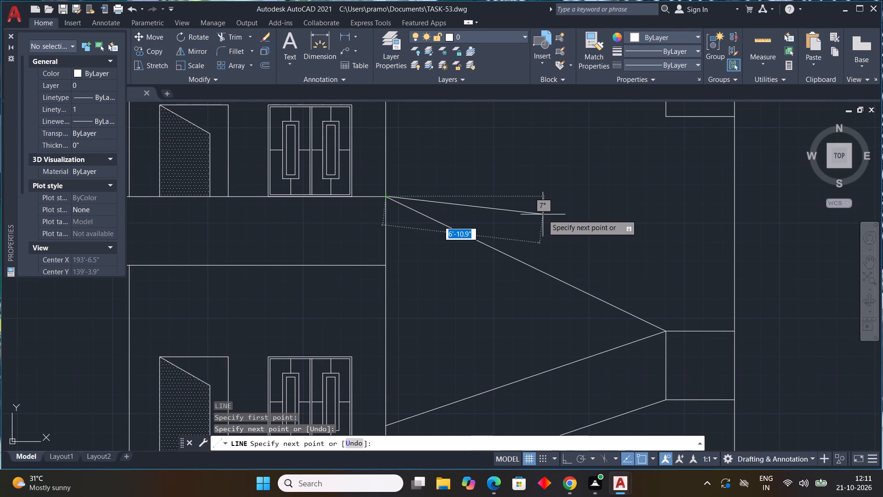
{"action": "key", "text": "Escape"}
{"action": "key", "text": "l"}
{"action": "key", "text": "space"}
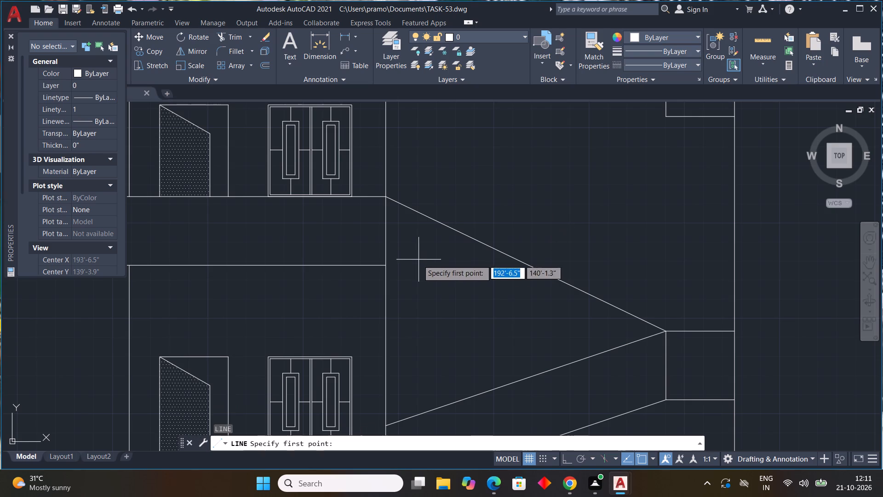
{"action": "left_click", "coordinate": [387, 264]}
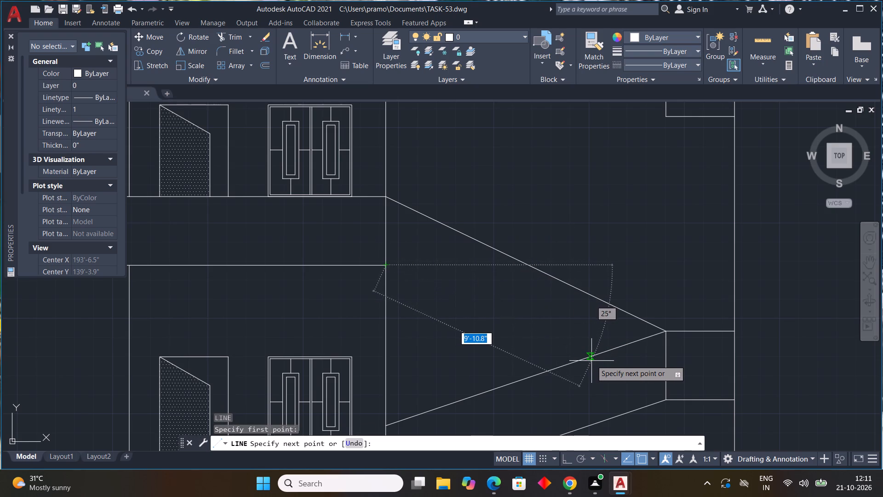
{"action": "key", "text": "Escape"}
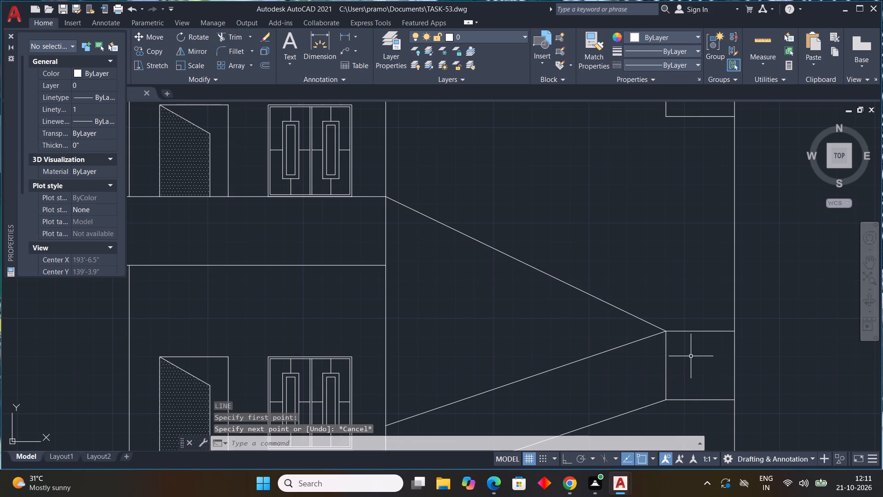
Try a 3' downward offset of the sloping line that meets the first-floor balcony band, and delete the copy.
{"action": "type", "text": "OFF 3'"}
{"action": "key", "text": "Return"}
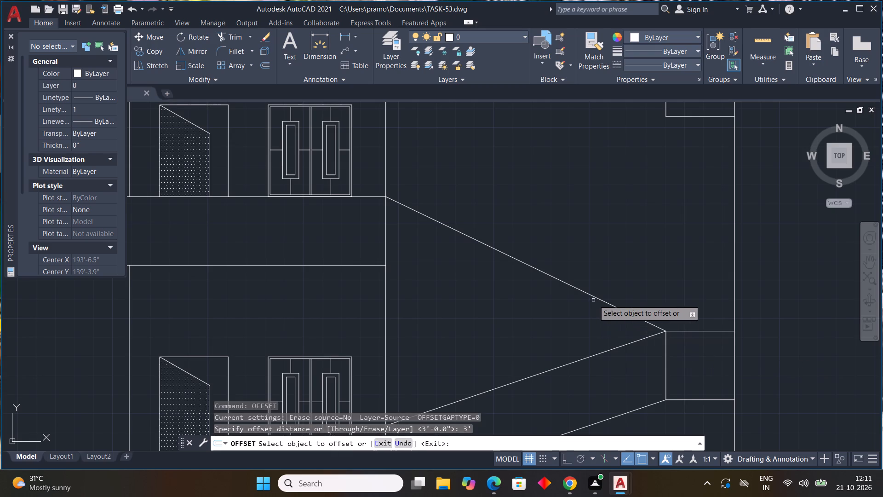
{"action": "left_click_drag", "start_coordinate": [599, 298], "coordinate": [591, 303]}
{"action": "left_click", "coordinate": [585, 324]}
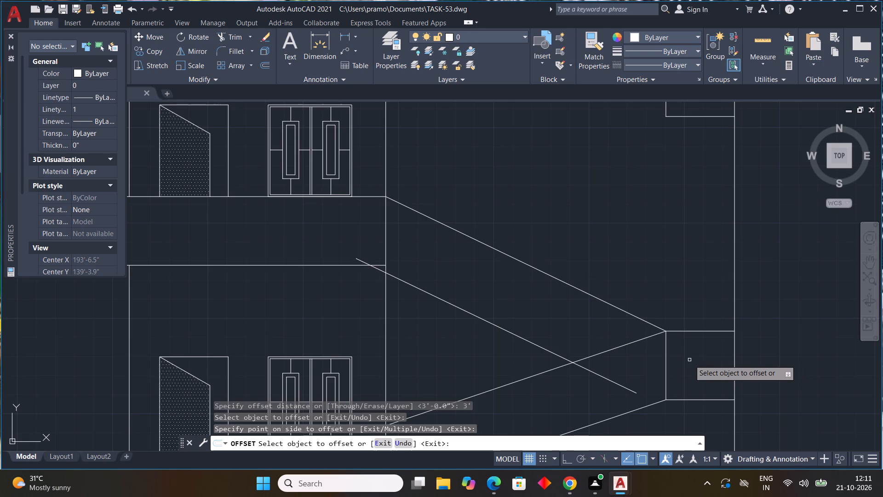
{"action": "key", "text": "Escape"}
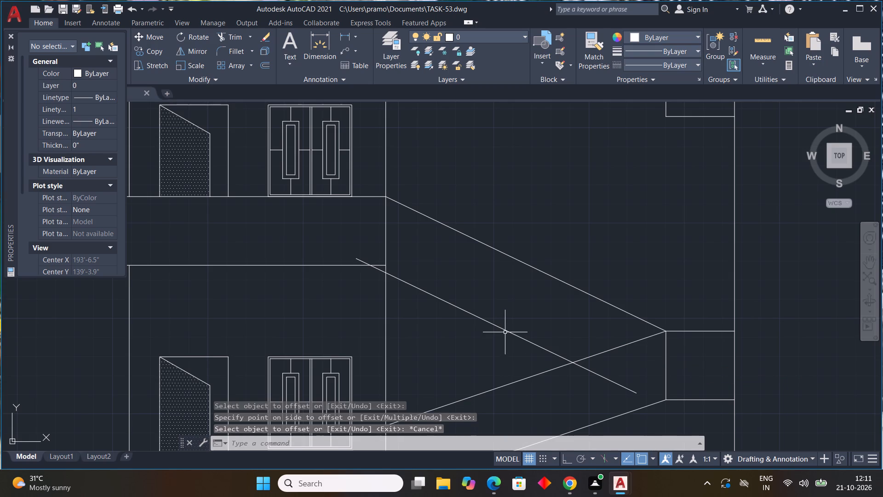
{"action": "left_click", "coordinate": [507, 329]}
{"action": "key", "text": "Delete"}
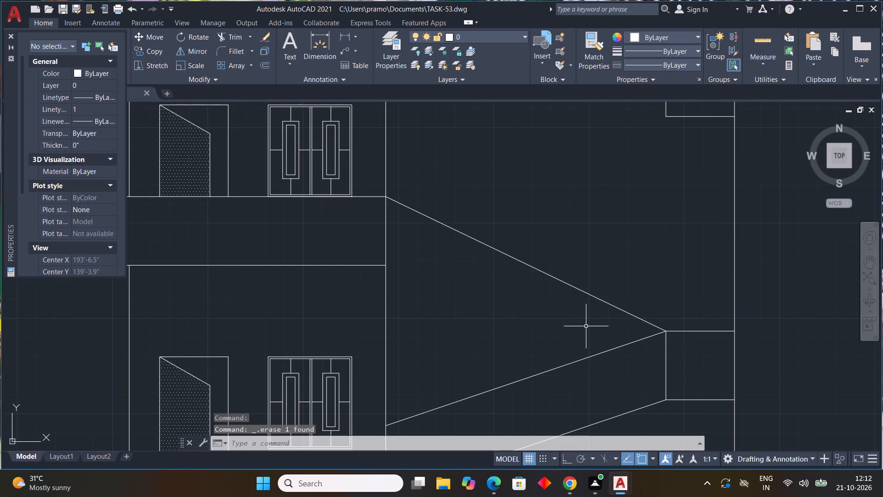
Draw a 3' line from the lowest opening's upper inner corner, sloping down into the bay just above the lower flight's upper line.
{"action": "key", "text": "l"}
{"action": "key", "text": "space"}
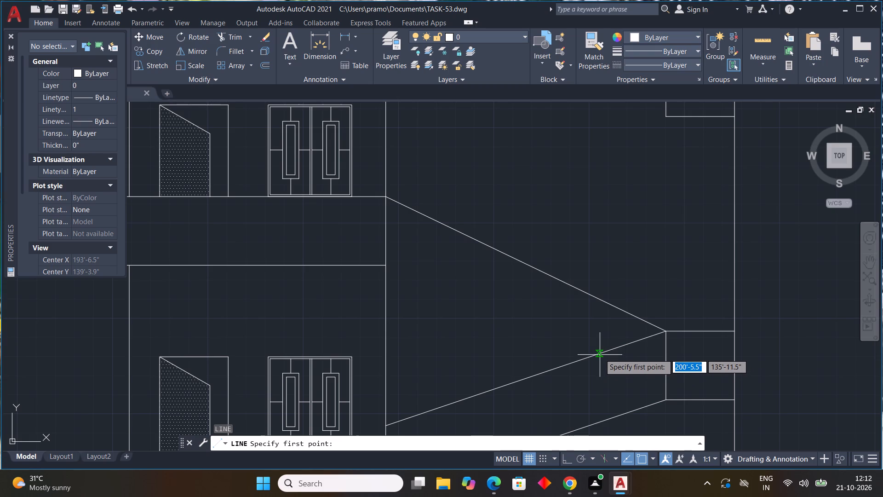
{"action": "left_click", "coordinate": [666, 332]}
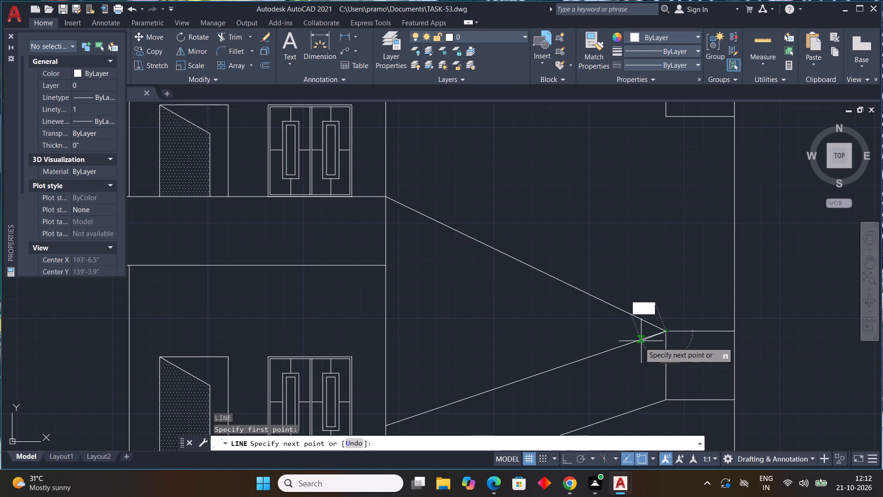
{"action": "type", "text": "3'"}
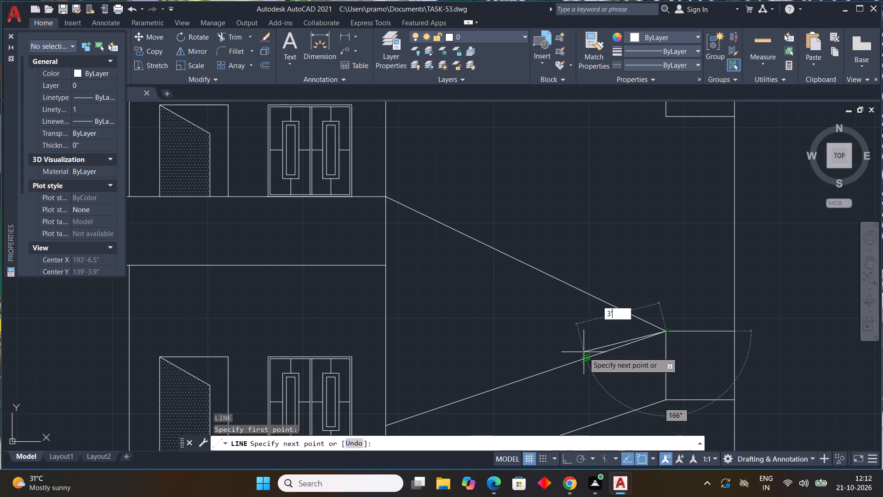
{"action": "key", "text": "Return"}
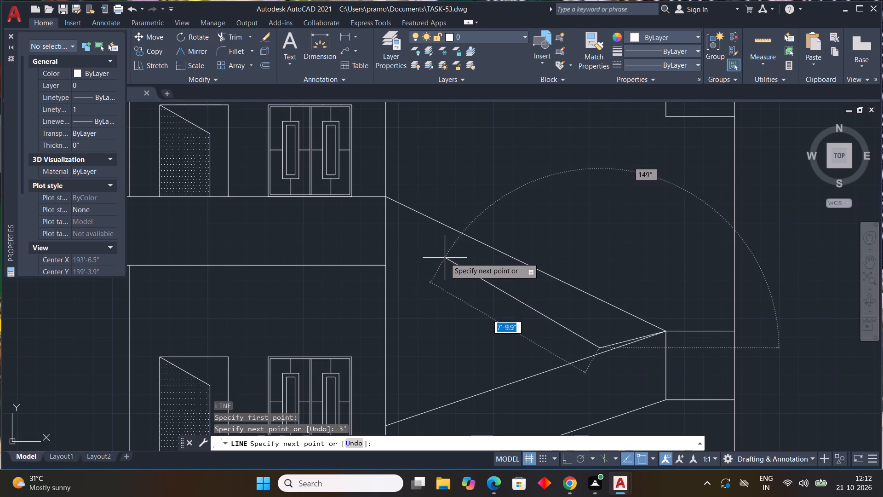
{"action": "key", "text": "Escape"}
{"action": "middle_click_drag", "start_coordinate": [493, 295], "coordinate": [480, 341]}
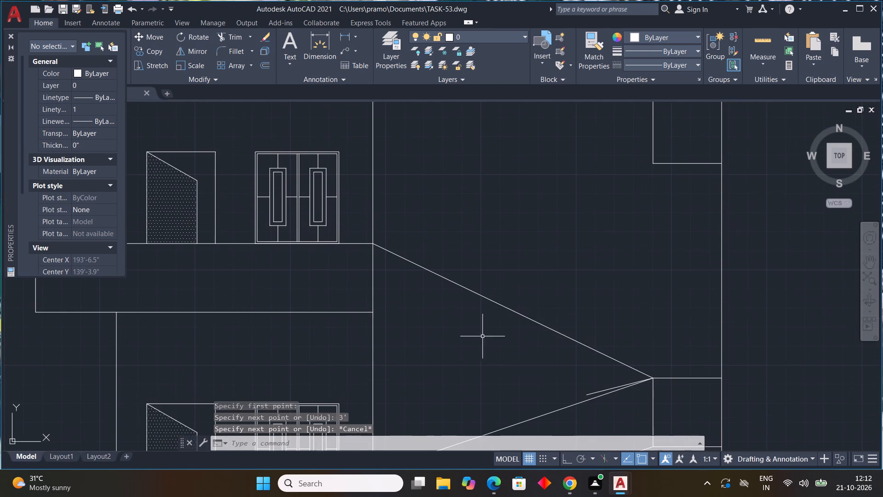
Delete the sloping line joining the lowest opening to the first-floor balcony band and the short 3' line beneath it.
{"action": "left_click_drag", "start_coordinate": [542, 289], "coordinate": [510, 339]}
{"action": "left_click", "coordinate": [504, 338]}
{"action": "left_click", "coordinate": [597, 388]}
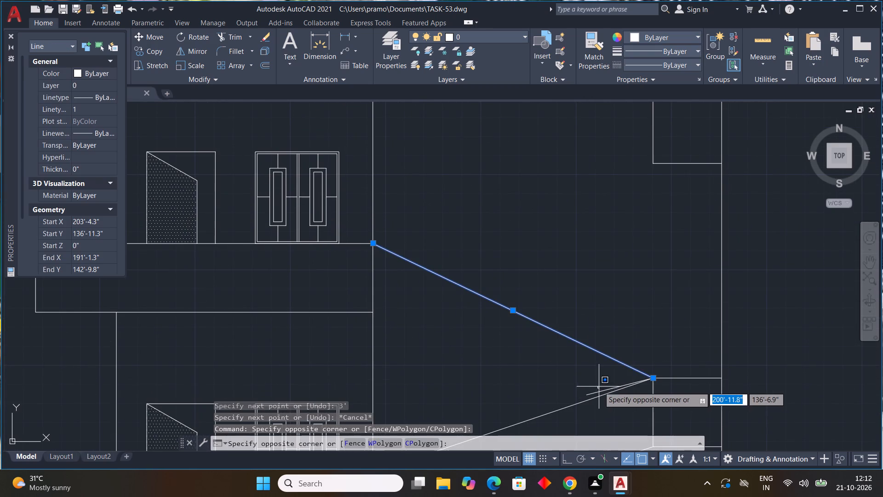
{"action": "left_click", "coordinate": [595, 394]}
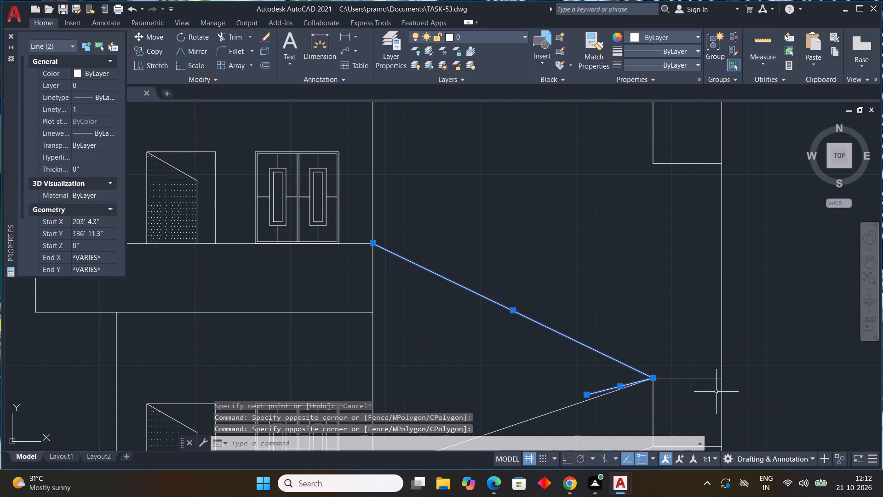
{"action": "key", "text": "Delete"}
Draw two sloping lines from the first-floor balcony band's bottom and top inner corners up to the middle opening's lower and upper inner corners.
{"action": "middle_click_drag", "start_coordinate": [604, 353], "coordinate": [596, 390]}
{"action": "scroll", "coordinate": [597, 382], "scroll_direction": "down", "scroll_amount": 3}
{"action": "middle_click", "coordinate": [596, 389]}
{"action": "type", "text": "L"}
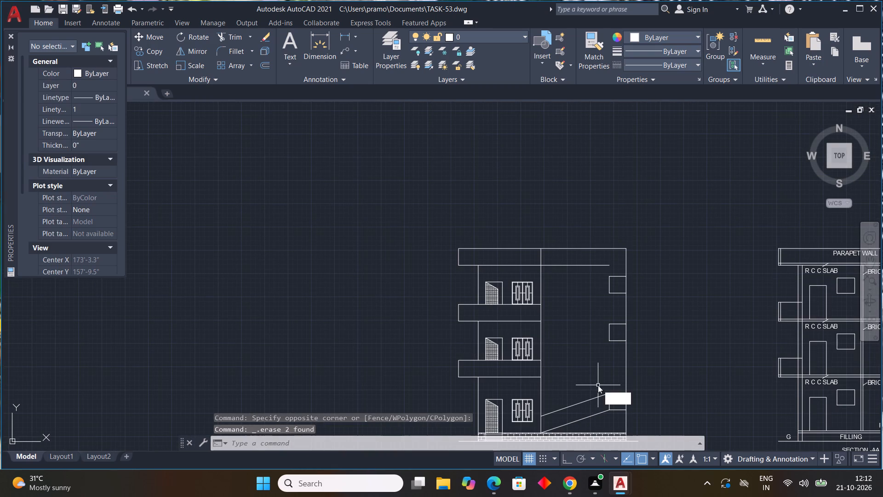
{"action": "key", "text": "space"}
{"action": "middle_click_drag", "start_coordinate": [551, 367], "coordinate": [431, 326]}
{"action": "middle_click", "coordinate": [431, 326]}
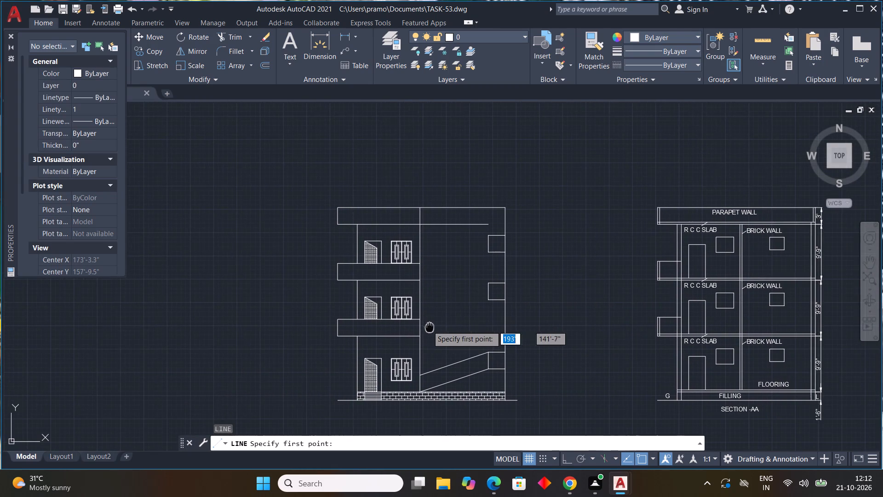
{"action": "scroll", "coordinate": [426, 325], "scroll_direction": "up", "scroll_amount": 2}
{"action": "left_click", "coordinate": [412, 356]}
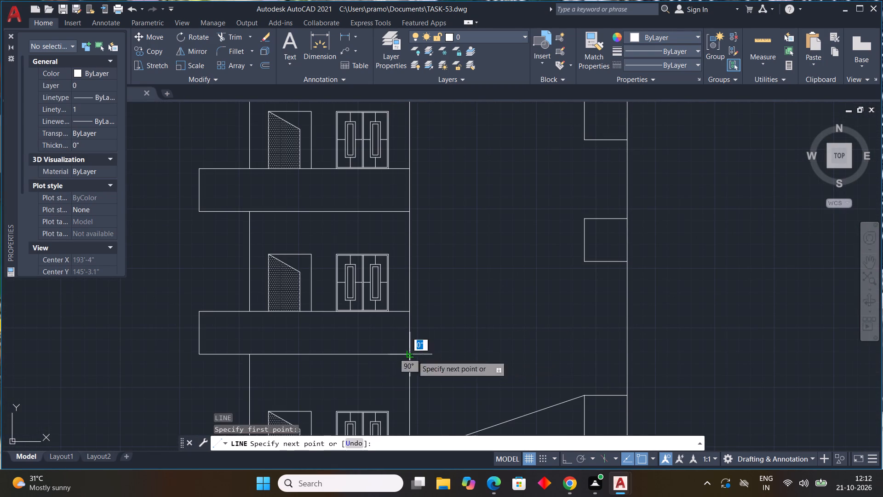
{"action": "left_click", "coordinate": [584, 264]}
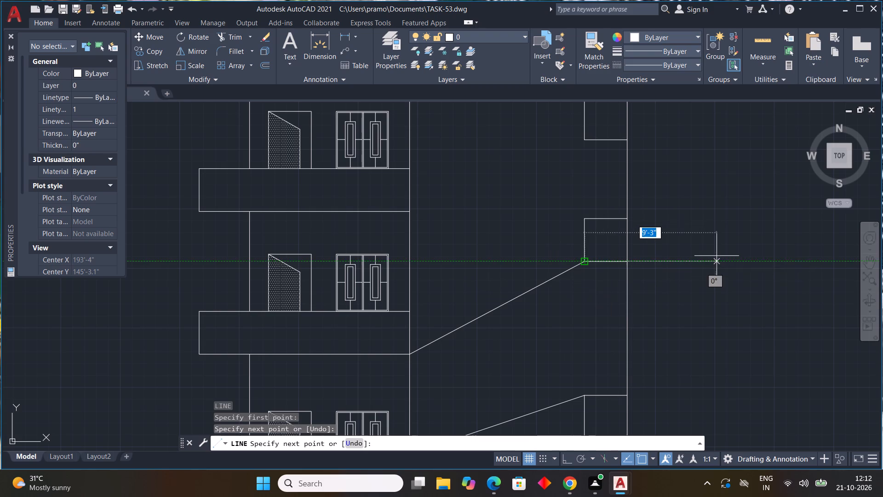
{"action": "key", "text": "Escape"}
{"action": "type", "text": "L"}
{"action": "key", "text": "space"}
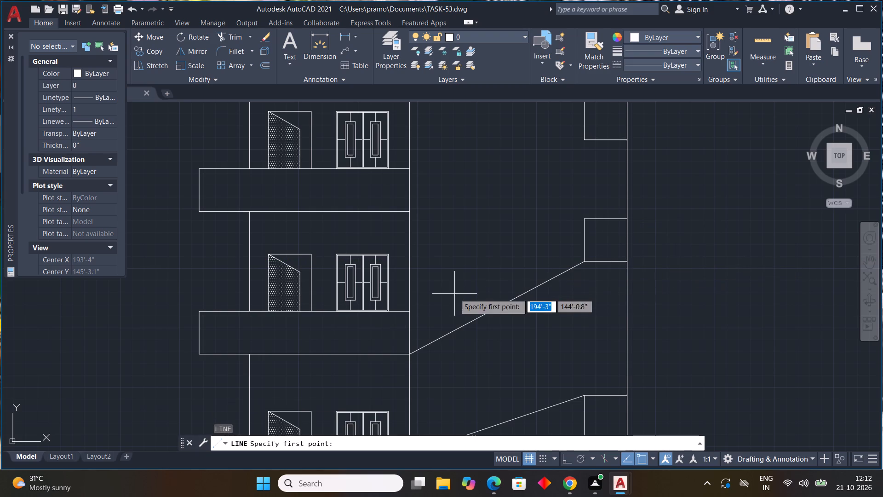
{"action": "left_click_drag", "start_coordinate": [412, 312], "coordinate": [415, 308]}
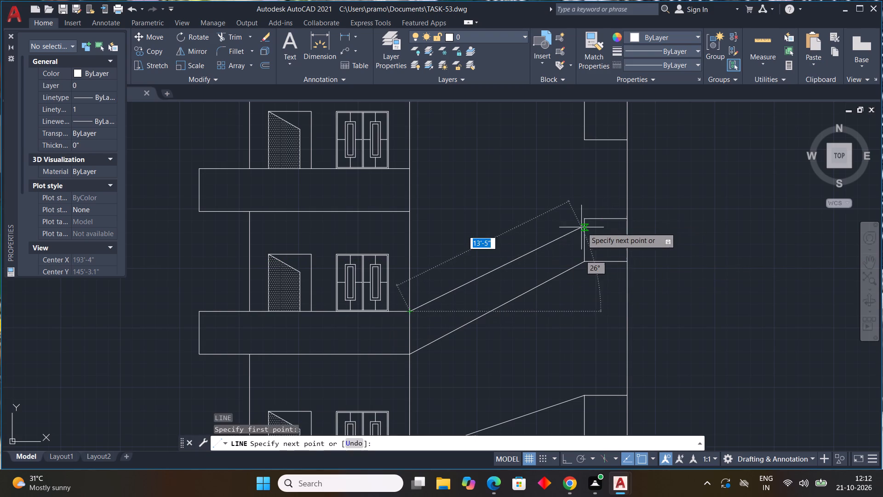
{"action": "left_click", "coordinate": [585, 219]}
{"action": "key", "text": "Escape"}
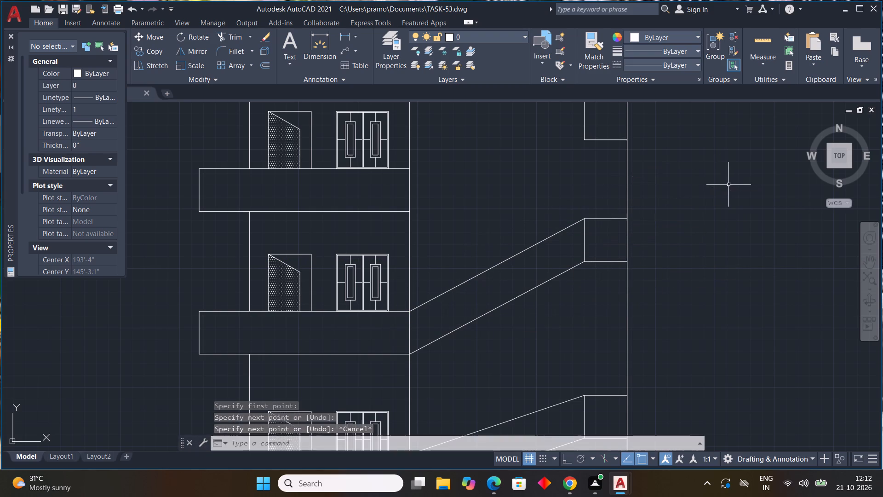
Draw two sloping lines from the second-floor balcony band's bottom and top inner corners up to the top opening's lower and upper inner corners.
{"action": "key", "text": "space"}
{"action": "middle_click_drag", "start_coordinate": [642, 238], "coordinate": [608, 349]}
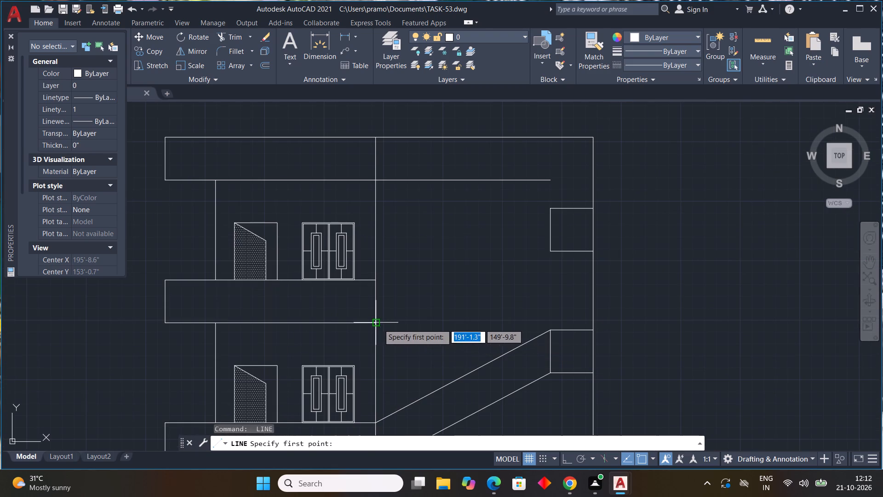
{"action": "left_click", "coordinate": [378, 324]}
{"action": "left_click", "coordinate": [550, 251]}
{"action": "key", "text": "Escape"}
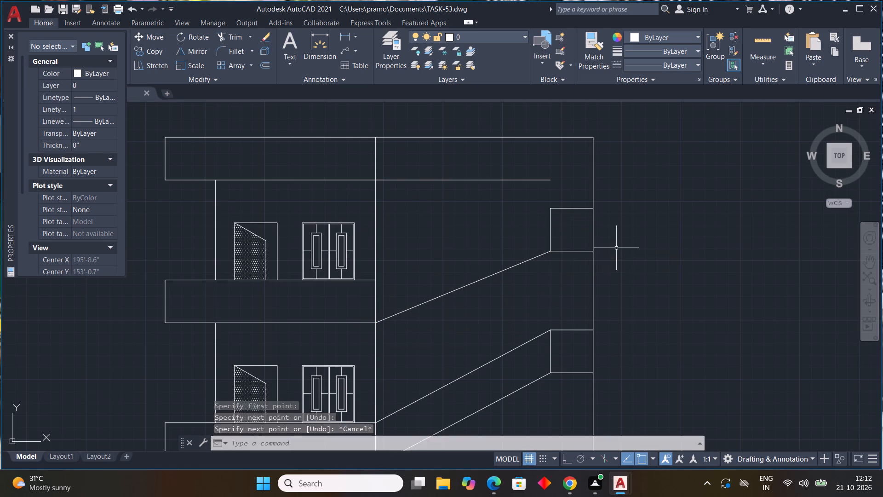
{"action": "key", "text": "space"}
{"action": "left_click", "coordinate": [378, 280]}
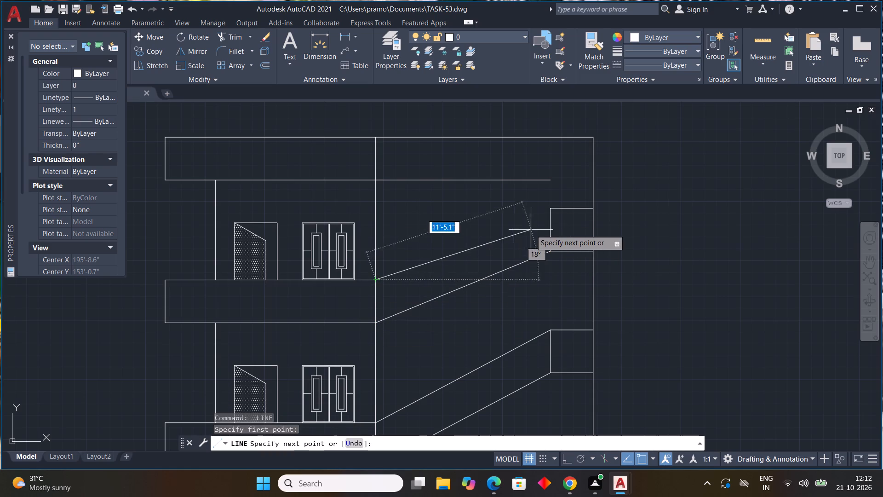
{"action": "left_click", "coordinate": [551, 206]}
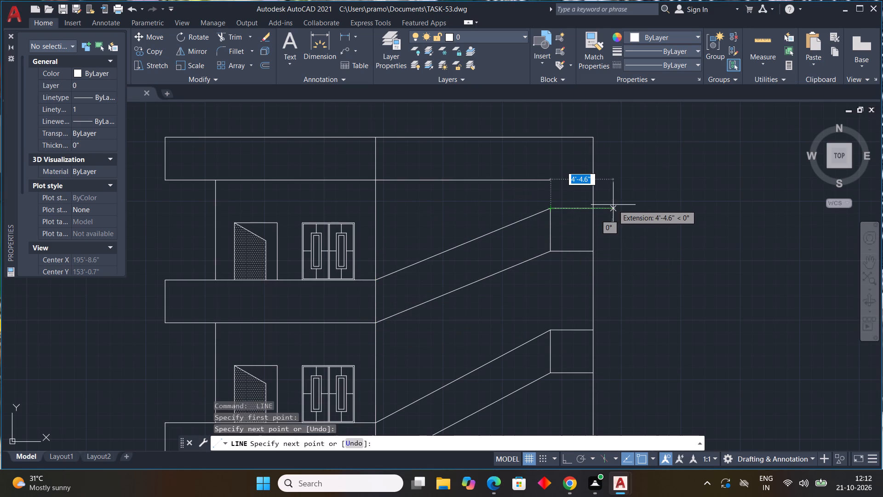
{"action": "key", "text": "Escape"}
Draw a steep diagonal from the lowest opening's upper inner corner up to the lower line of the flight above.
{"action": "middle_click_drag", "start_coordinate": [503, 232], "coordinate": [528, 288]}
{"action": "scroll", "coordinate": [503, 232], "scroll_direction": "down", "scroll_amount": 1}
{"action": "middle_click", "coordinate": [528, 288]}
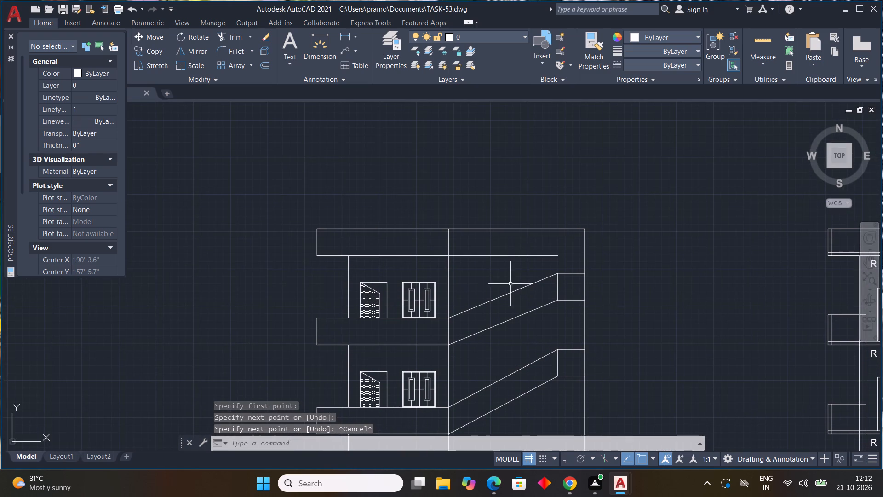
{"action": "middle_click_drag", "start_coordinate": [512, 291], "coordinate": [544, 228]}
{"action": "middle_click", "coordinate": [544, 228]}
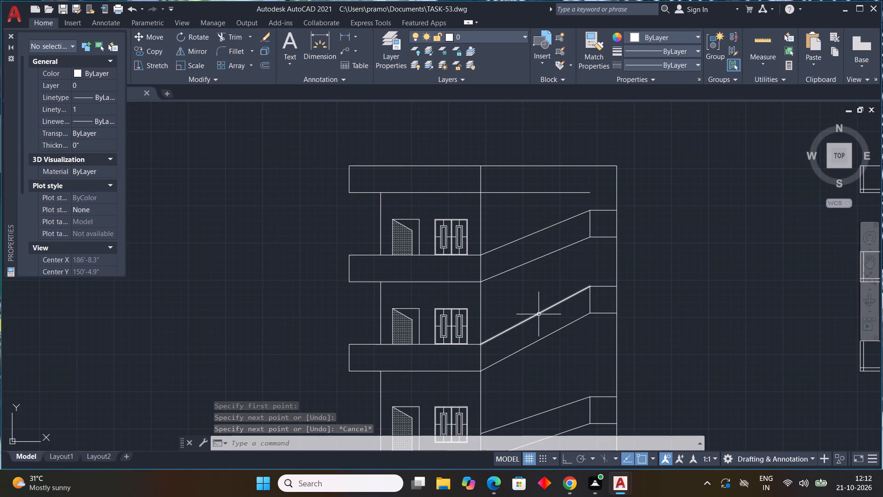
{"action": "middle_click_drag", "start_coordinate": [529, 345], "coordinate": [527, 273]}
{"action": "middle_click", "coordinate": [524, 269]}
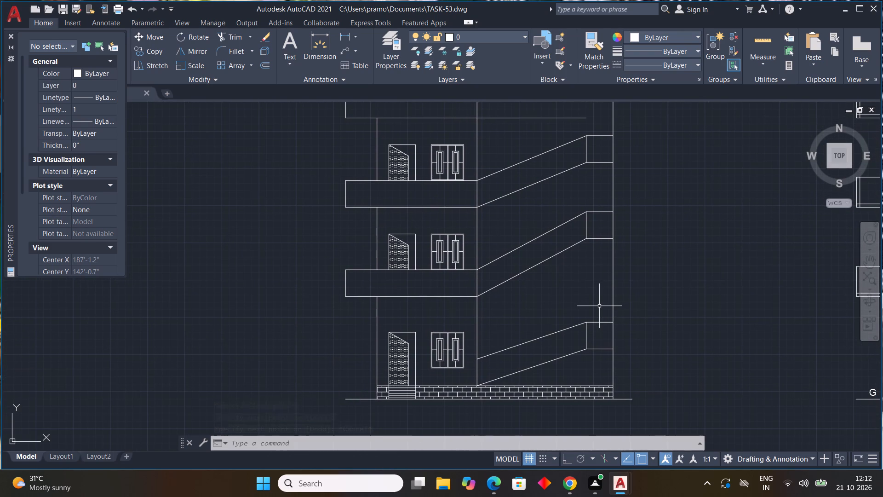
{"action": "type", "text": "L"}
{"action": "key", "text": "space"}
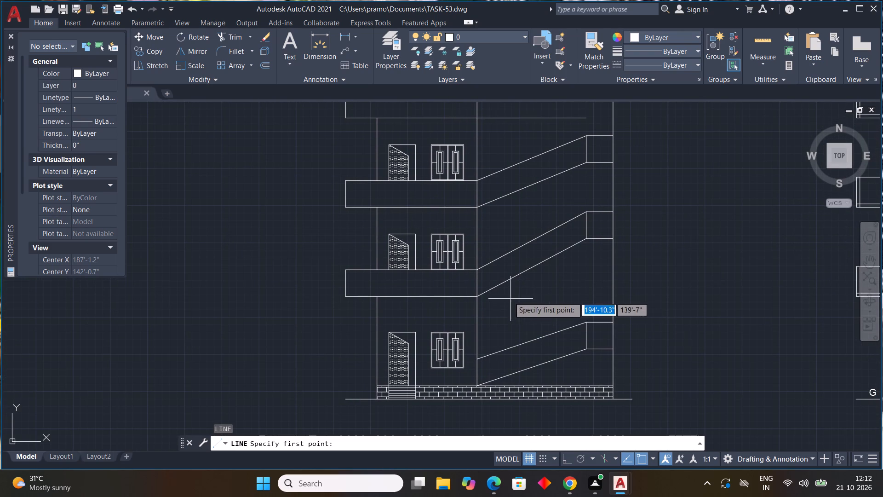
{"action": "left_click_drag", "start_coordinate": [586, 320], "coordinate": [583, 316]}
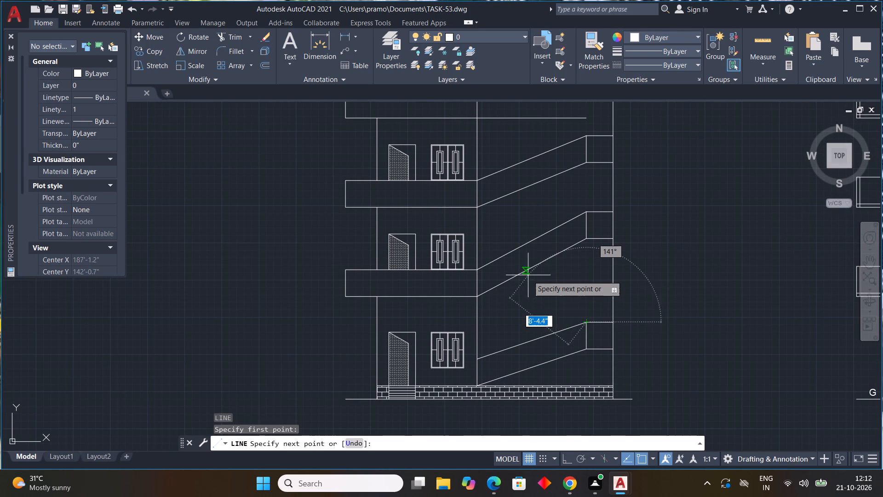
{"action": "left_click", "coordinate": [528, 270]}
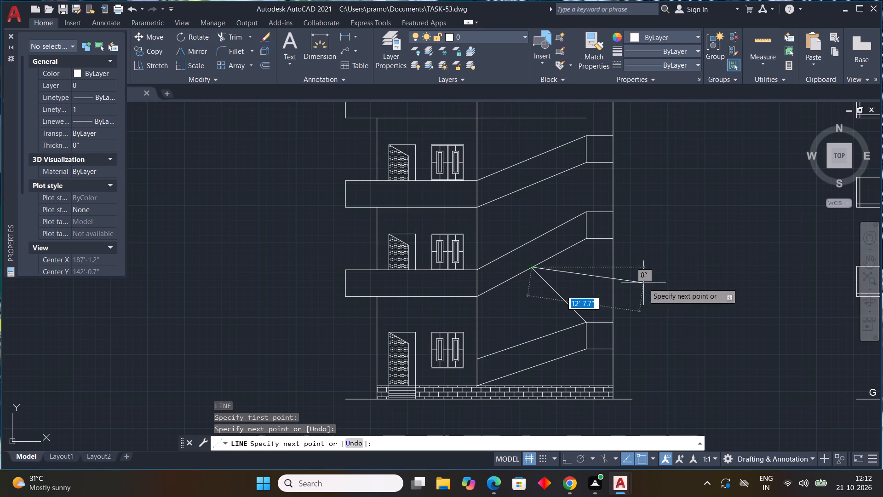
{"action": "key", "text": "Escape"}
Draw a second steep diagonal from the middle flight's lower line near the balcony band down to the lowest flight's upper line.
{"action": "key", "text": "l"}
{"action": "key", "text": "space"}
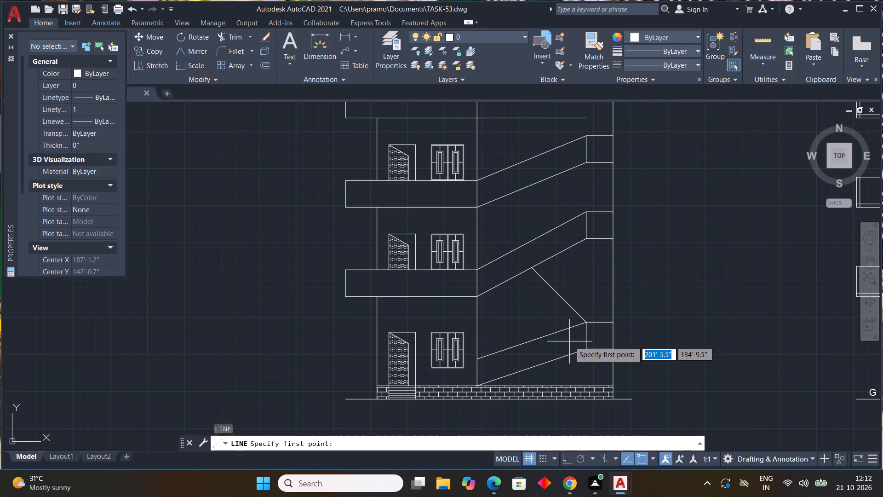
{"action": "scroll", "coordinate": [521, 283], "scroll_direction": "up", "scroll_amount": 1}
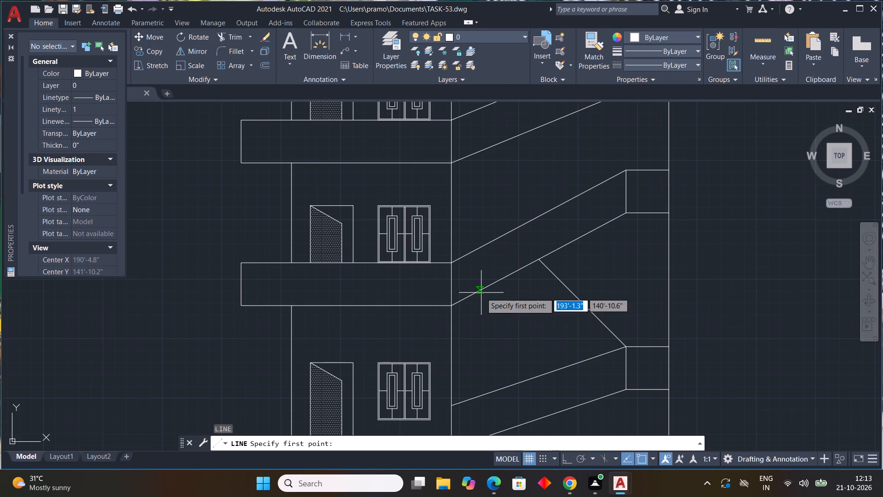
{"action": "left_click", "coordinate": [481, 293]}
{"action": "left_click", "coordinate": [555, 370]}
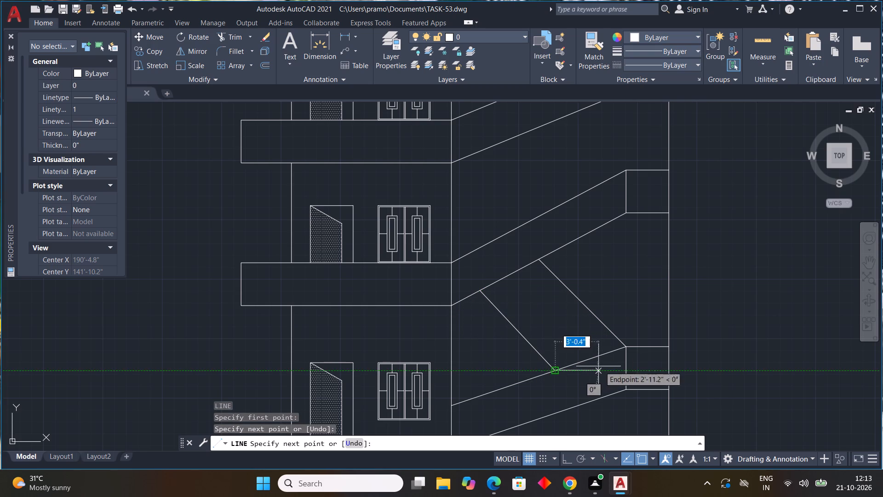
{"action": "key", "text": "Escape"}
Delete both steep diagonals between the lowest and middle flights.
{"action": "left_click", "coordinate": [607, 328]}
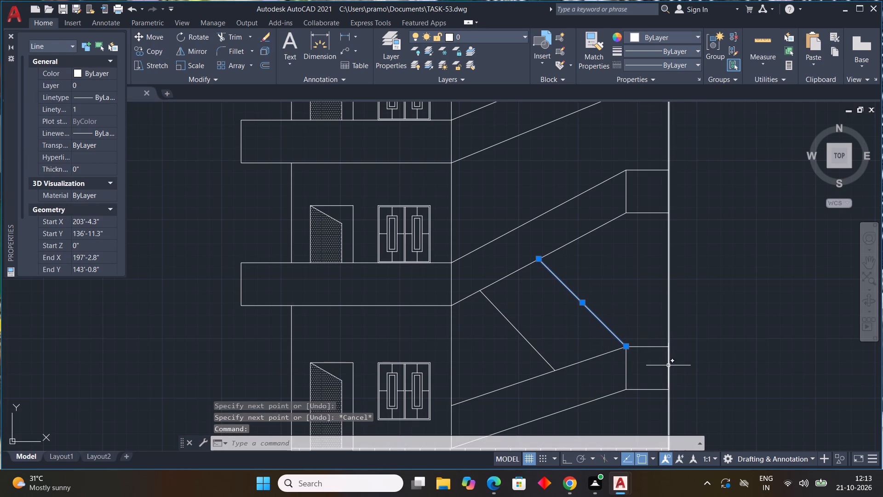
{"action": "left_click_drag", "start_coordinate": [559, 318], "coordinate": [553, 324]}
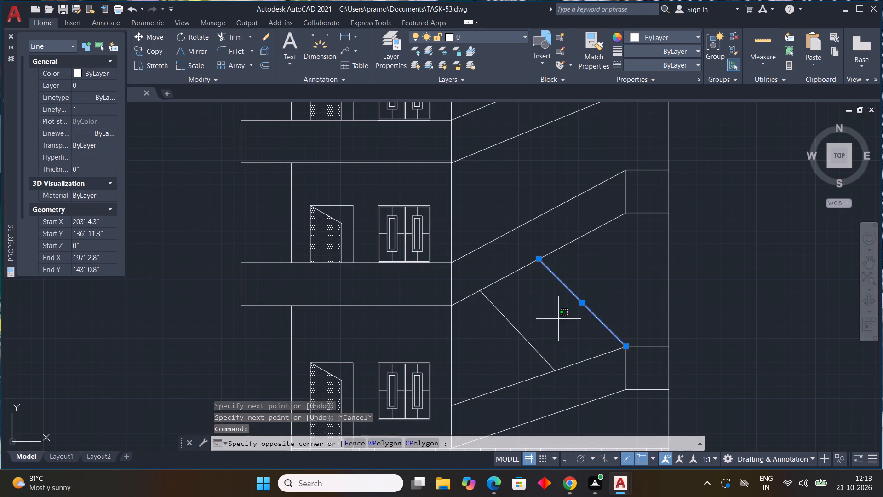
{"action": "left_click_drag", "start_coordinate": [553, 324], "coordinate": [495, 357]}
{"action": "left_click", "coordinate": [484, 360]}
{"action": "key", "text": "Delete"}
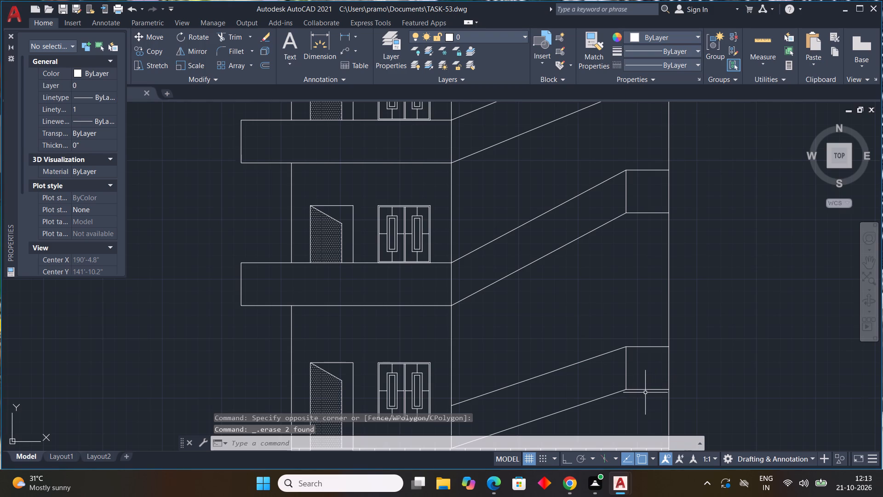
Draw a diagonal about 9' long at about 35° from the middle flight's lower line near the balcony down to the lowest flight's upper line.
{"action": "key", "text": "l"}
{"action": "key", "text": "space"}
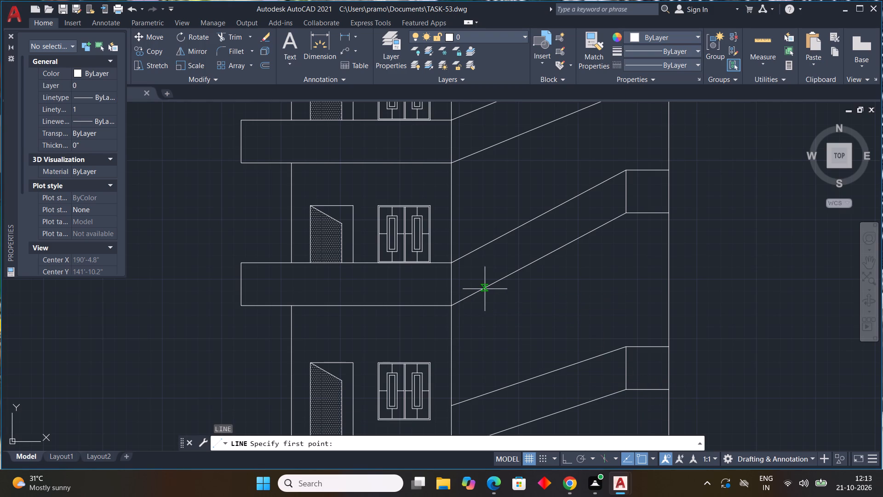
{"action": "left_click", "coordinate": [485, 289]}
{"action": "left_click", "coordinate": [589, 361]}
{"action": "key", "text": "Escape"}
Draw a roughly parallel diagonal about 9' long from the lowest opening's upper inner corner up to the middle flight's lower line.
{"action": "key", "text": "space"}
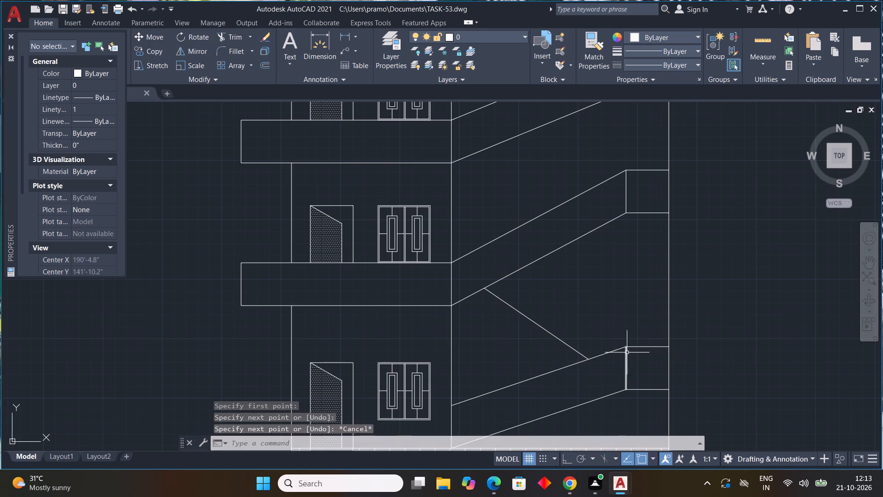
{"action": "left_click", "coordinate": [625, 346]}
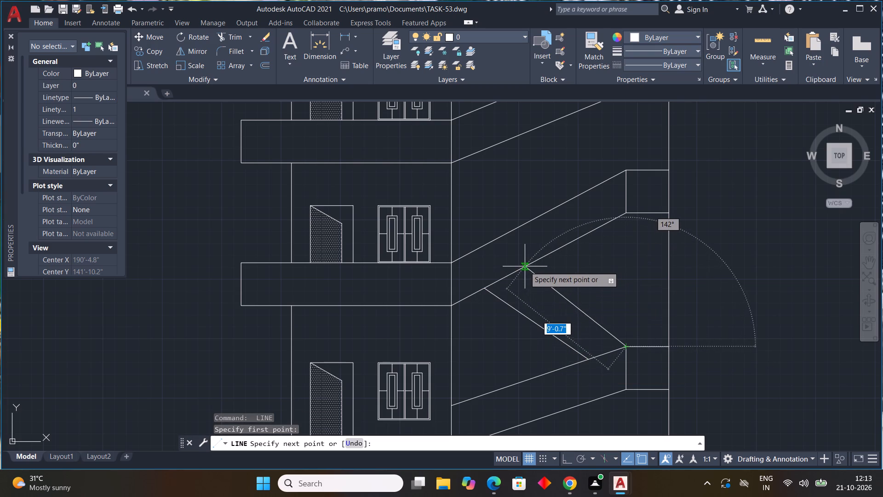
{"action": "left_click", "coordinate": [522, 271]}
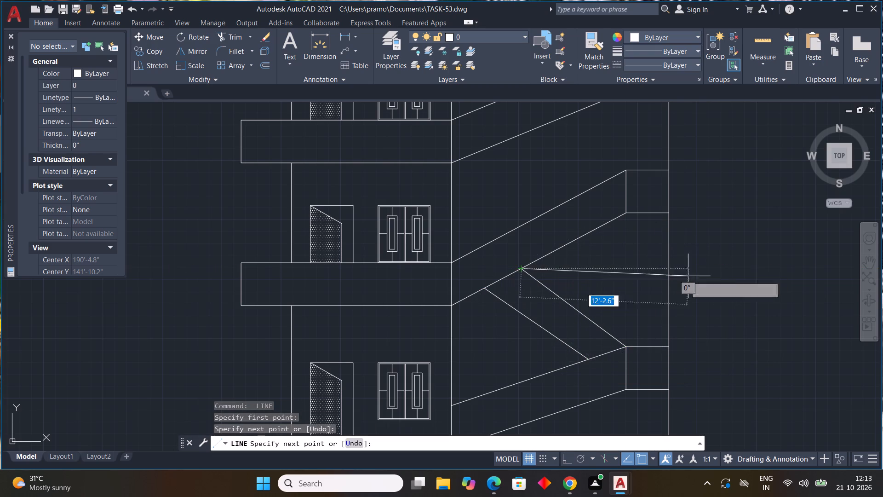
{"action": "key", "text": "Escape"}
Copy the two return-flight diagonals one level up, from the lowest opening's upper inner corner to the middle opening's upper inner corner.
{"action": "middle_click_drag", "start_coordinate": [620, 297], "coordinate": [601, 333]}
{"action": "left_click_drag", "start_coordinate": [596, 330], "coordinate": [556, 354]}
{"action": "left_click_drag", "start_coordinate": [523, 374], "coordinate": [510, 381]}
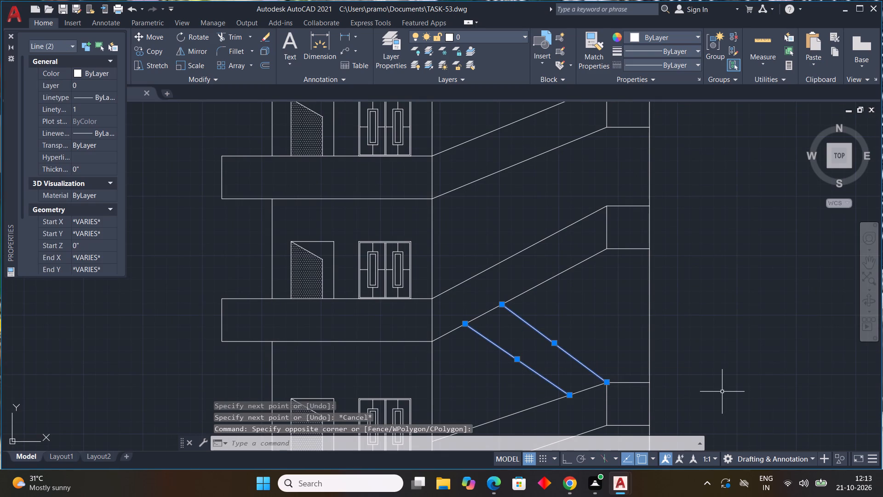
{"action": "key", "text": "c"}
{"action": "key", "text": "o"}
{"action": "key", "text": "space"}
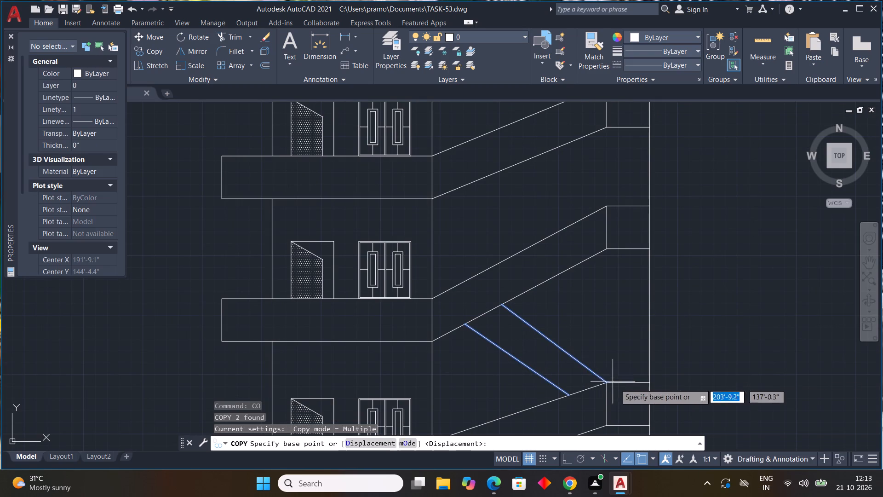
{"action": "left_click_drag", "start_coordinate": [606, 382], "coordinate": [603, 378]}
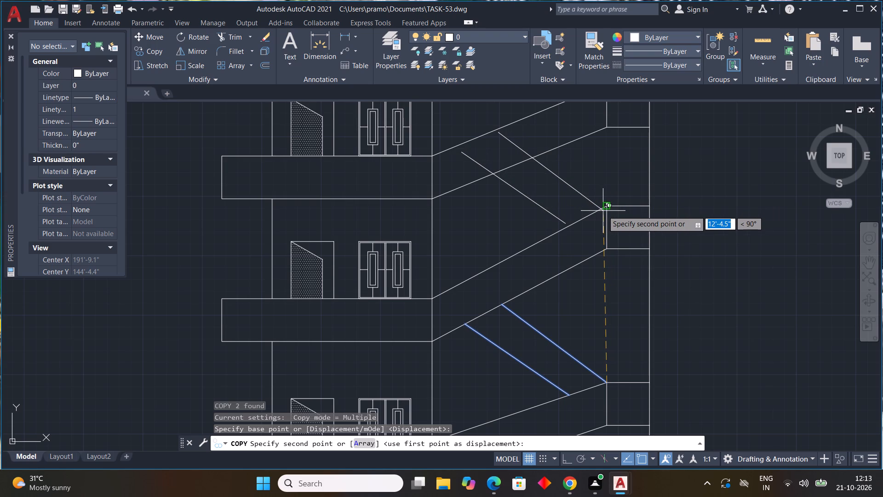
{"action": "middle_click_drag", "start_coordinate": [603, 211], "coordinate": [596, 247]}
{"action": "middle_click", "coordinate": [596, 247]}
{"action": "left_click", "coordinate": [599, 243]}
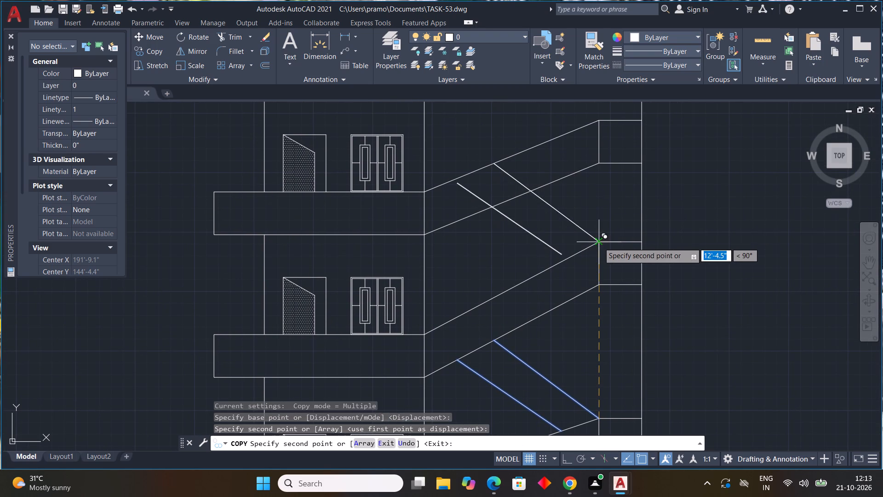
{"action": "key", "text": "Escape"}
{"action": "middle_click_drag", "start_coordinate": [609, 247], "coordinate": [614, 318]}
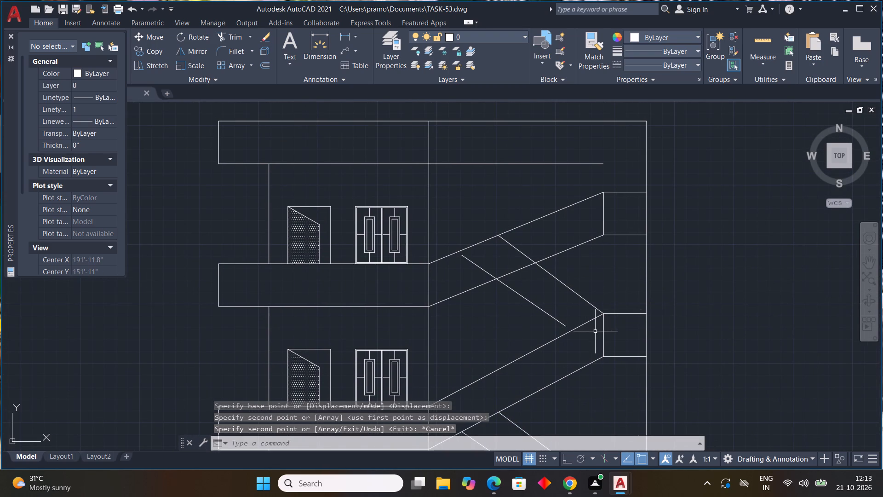
Extend the lower of the two copied return-flight diagonals down to the middle flight's upper line.
{"action": "key", "text": "e"}
{"action": "key", "text": "x"}
{"action": "key", "text": "space"}
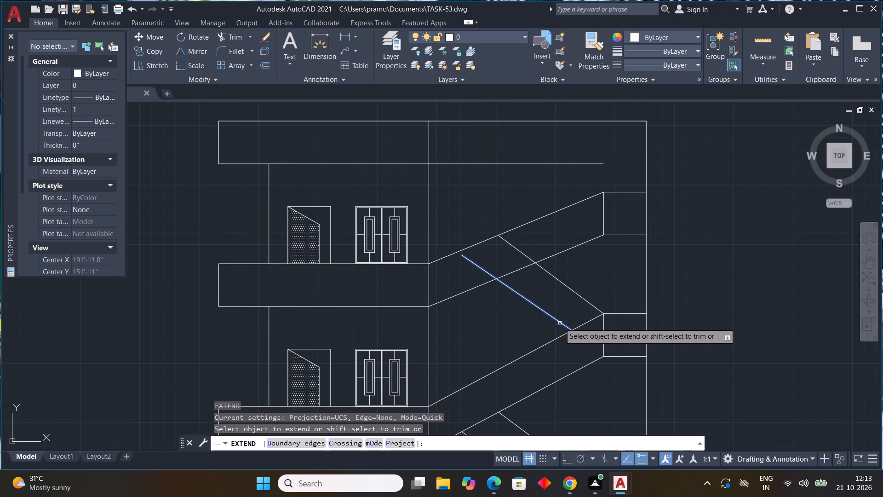
{"action": "left_click", "coordinate": [561, 322]}
{"action": "key", "text": "Escape"}
Trim the upper ends of both copied diagonals where they pass above the top flight's lower line.
{"action": "middle_click_drag", "start_coordinate": [615, 363], "coordinate": [606, 393]}
{"action": "scroll", "coordinate": [606, 393], "scroll_direction": "up", "scroll_amount": 1}
{"action": "type", "text": "TR"}
{"action": "key", "text": "space"}
{"action": "left_click_drag", "start_coordinate": [480, 202], "coordinate": [383, 231]}
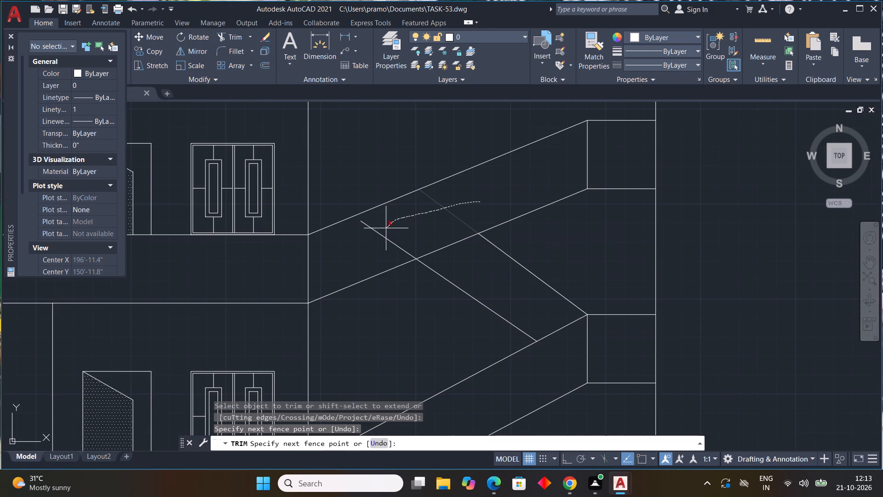
{"action": "left_click_drag", "start_coordinate": [383, 231], "coordinate": [367, 242]}
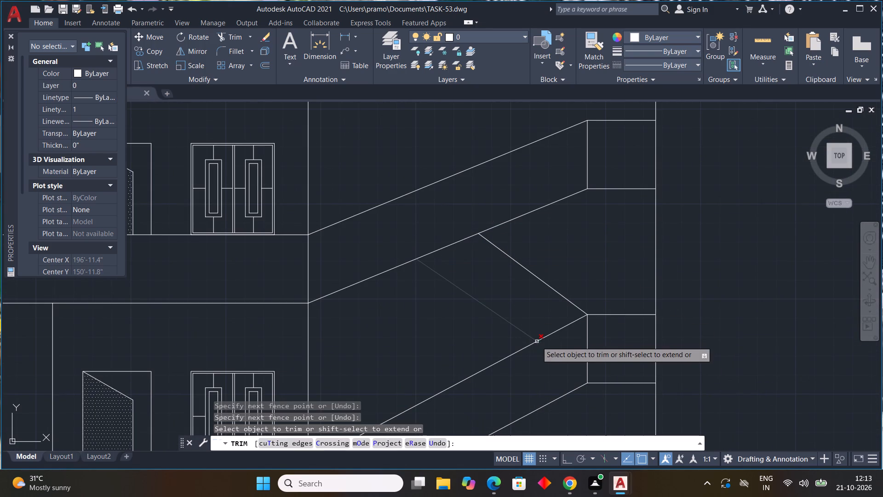
{"action": "middle_click_drag", "start_coordinate": [537, 341], "coordinate": [545, 273]}
{"action": "middle_click", "coordinate": [546, 270]}
{"action": "middle_click_drag", "start_coordinate": [547, 372], "coordinate": [591, 227]}
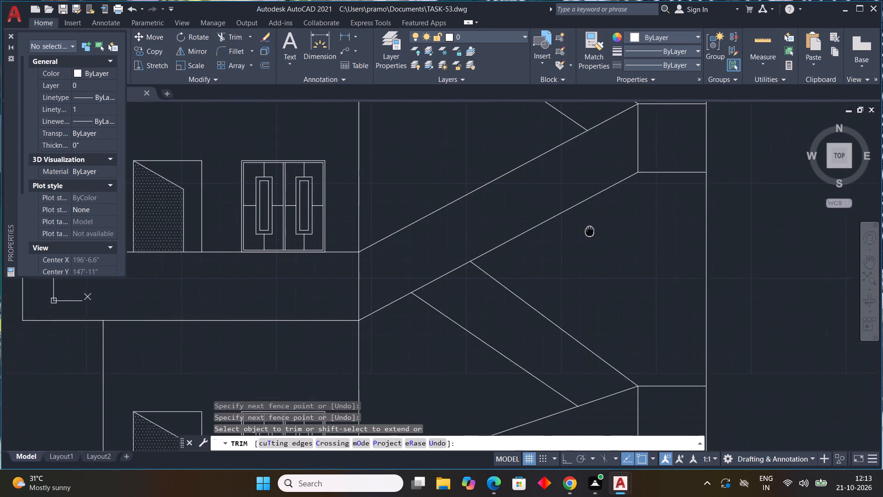
{"action": "middle_click_drag", "start_coordinate": [591, 227], "coordinate": [601, 212]}
{"action": "middle_click", "coordinate": [602, 212]}
{"action": "middle_click_drag", "start_coordinate": [600, 251], "coordinate": [587, 382]}
{"action": "scroll", "coordinate": [602, 259], "scroll_direction": "down", "scroll_amount": 1}
{"action": "middle_click", "coordinate": [587, 382]}
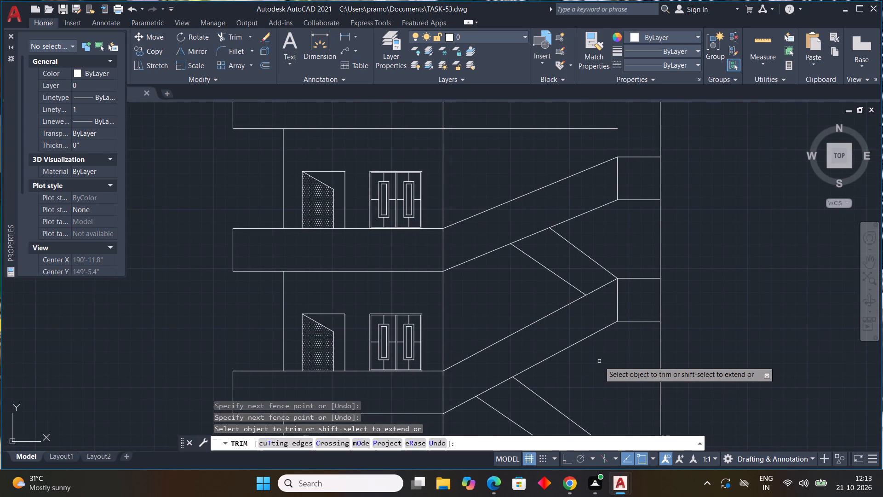
{"action": "key", "text": "Escape"}
Draw connected lines from the top opening's upper inner corner about 9'-6" up to the parapet top, down to its lower line, and diagonally to the top flight.
{"action": "middle_click_drag", "start_coordinate": [603, 355], "coordinate": [559, 443]}
{"action": "middle_click", "coordinate": [559, 443]}
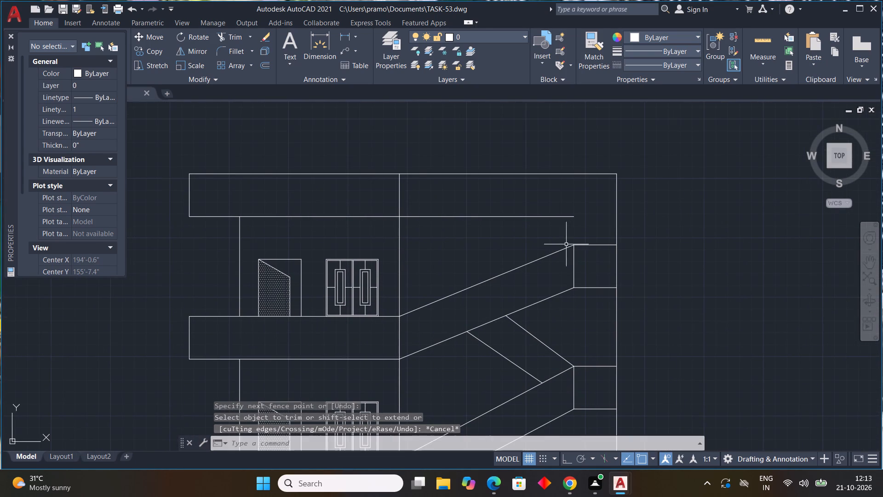
{"action": "key", "text": "l"}
{"action": "key", "text": "space"}
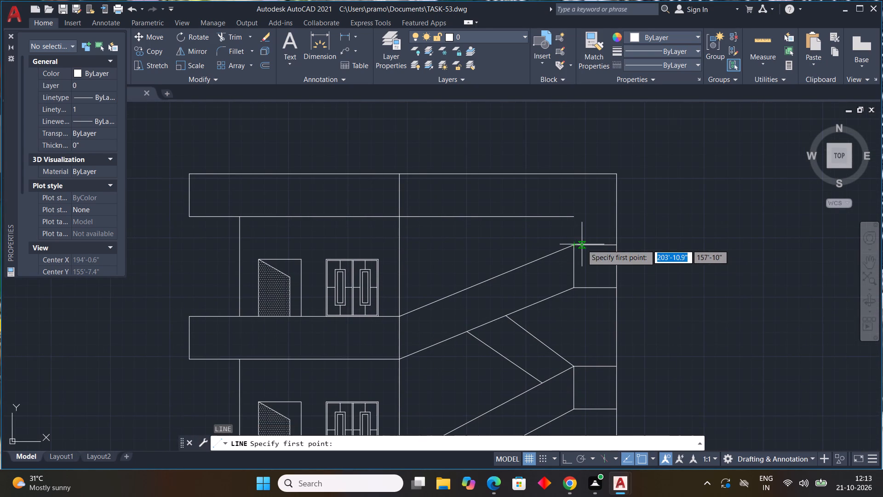
{"action": "left_click", "coordinate": [573, 244]}
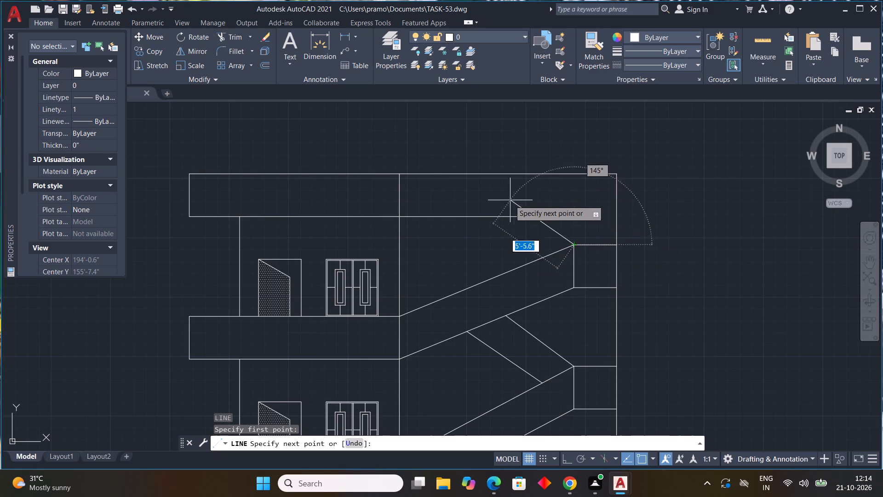
{"action": "left_click", "coordinate": [459, 174]}
{"action": "left_click", "coordinate": [460, 218]}
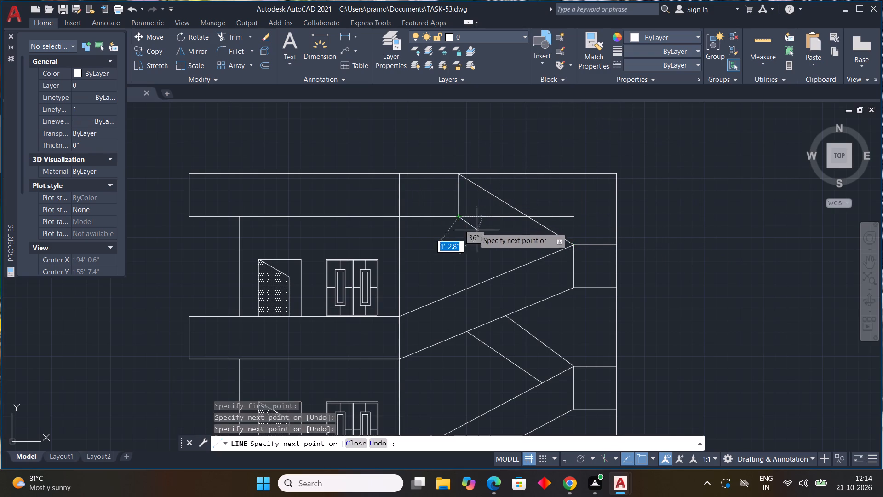
{"action": "left_click", "coordinate": [528, 264]}
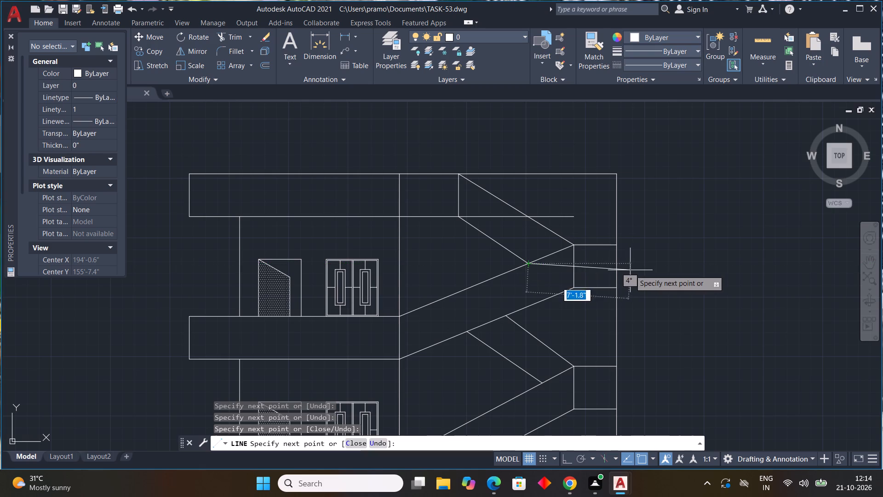
{"action": "key", "text": "Escape"}
Trim the parapet's lower line beyond the new short vertical and the wall line crossing the parapet band.
{"action": "key", "text": "t"}
{"action": "key", "text": "r"}
{"action": "key", "text": "space"}
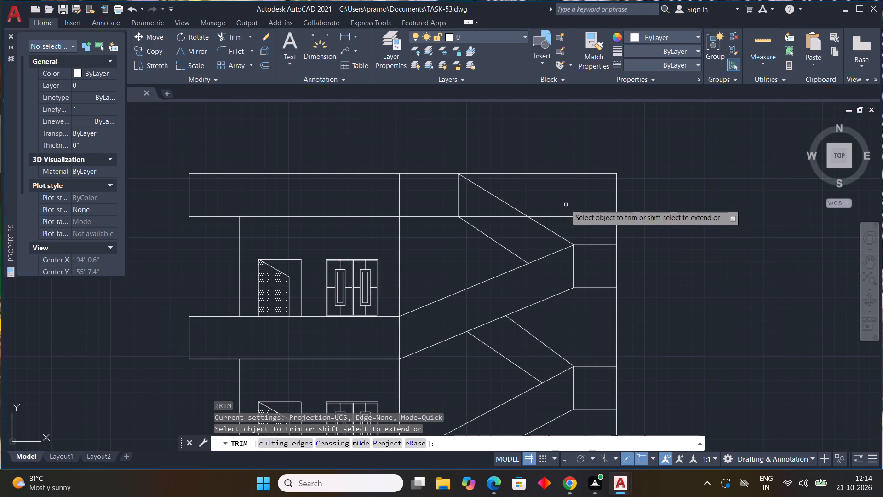
{"action": "left_click_drag", "start_coordinate": [565, 204], "coordinate": [561, 221]}
{"action": "left_click_drag", "start_coordinate": [490, 208], "coordinate": [499, 225]}
{"action": "scroll", "coordinate": [565, 284], "scroll_direction": "down", "scroll_amount": 1}
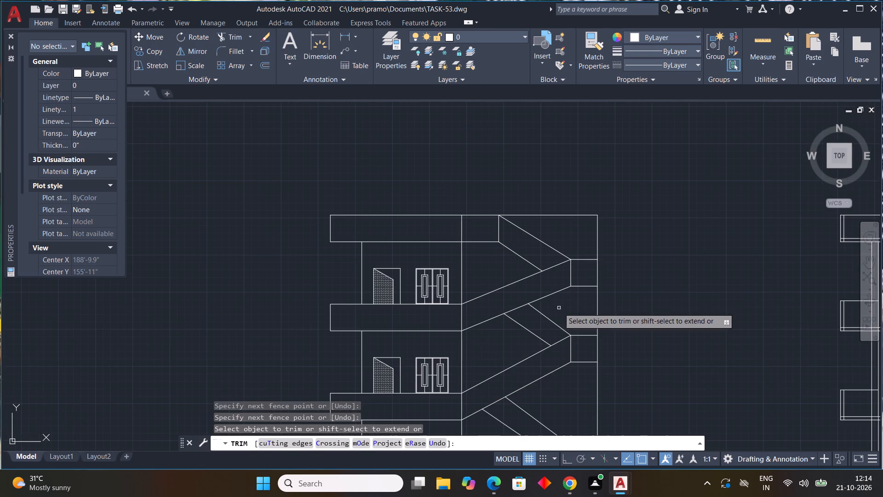
{"action": "middle_click_drag", "start_coordinate": [559, 308], "coordinate": [558, 269]}
{"action": "middle_click", "coordinate": [558, 269]}
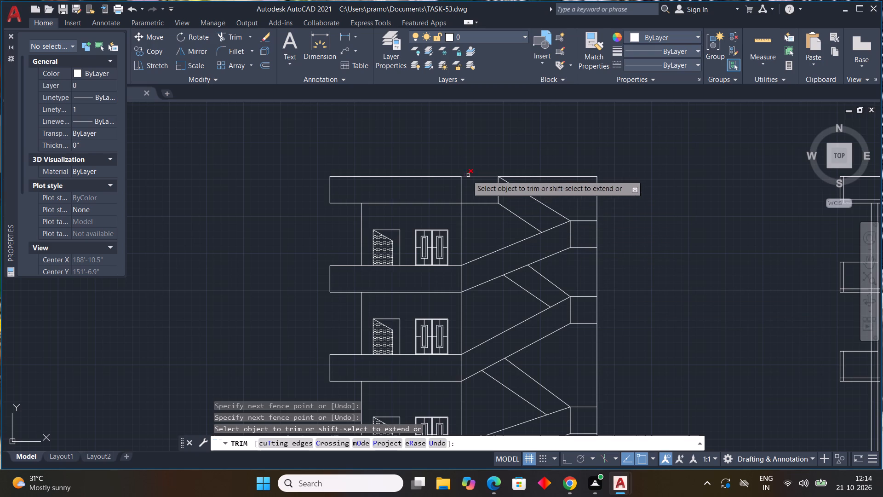
{"action": "left_click", "coordinate": [462, 192]}
{"action": "key", "text": "Escape"}
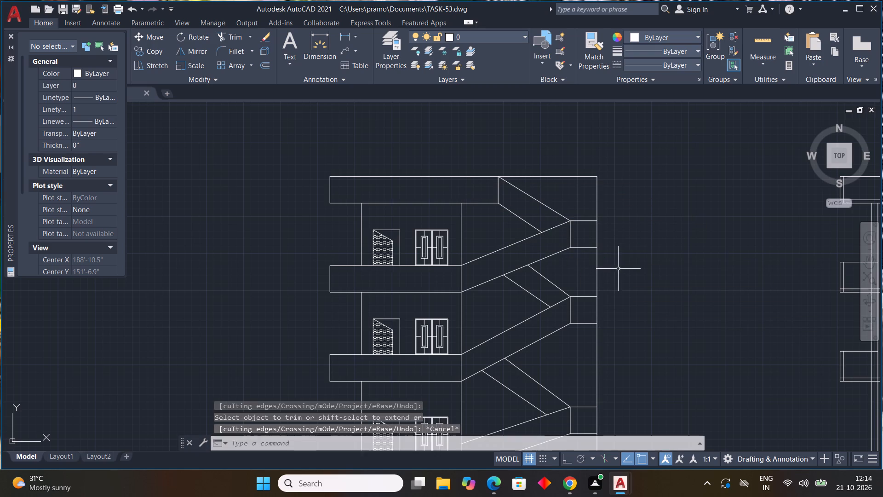
Trim the vertical wall line beside the stair flights on the top and middle storeys.
{"action": "type", "text": "TR"}
{"action": "key", "text": "space"}
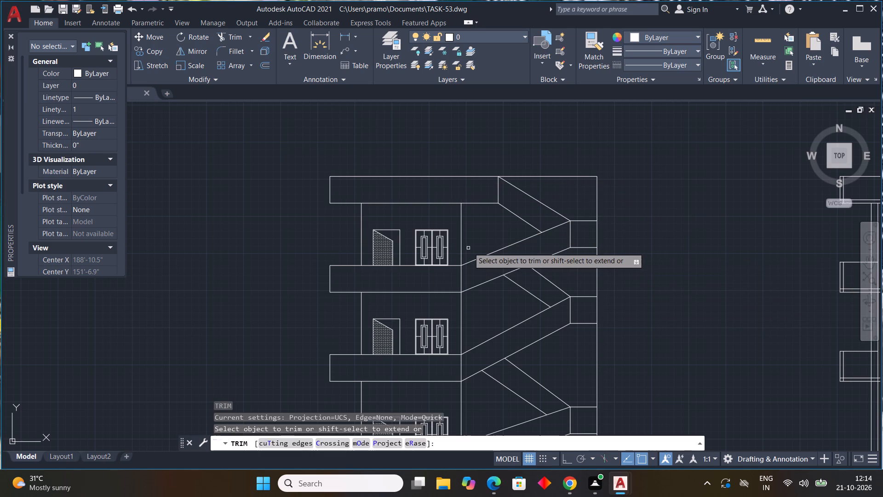
{"action": "left_click", "coordinate": [463, 243]}
{"action": "left_click", "coordinate": [460, 305]}
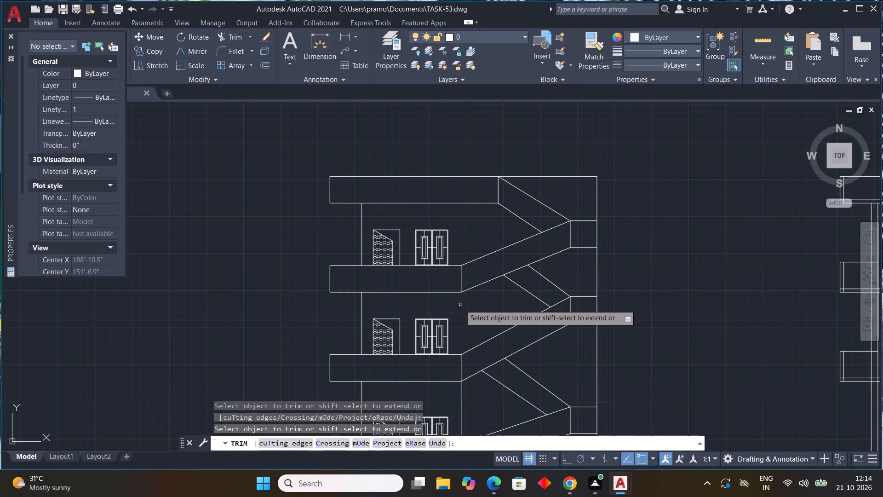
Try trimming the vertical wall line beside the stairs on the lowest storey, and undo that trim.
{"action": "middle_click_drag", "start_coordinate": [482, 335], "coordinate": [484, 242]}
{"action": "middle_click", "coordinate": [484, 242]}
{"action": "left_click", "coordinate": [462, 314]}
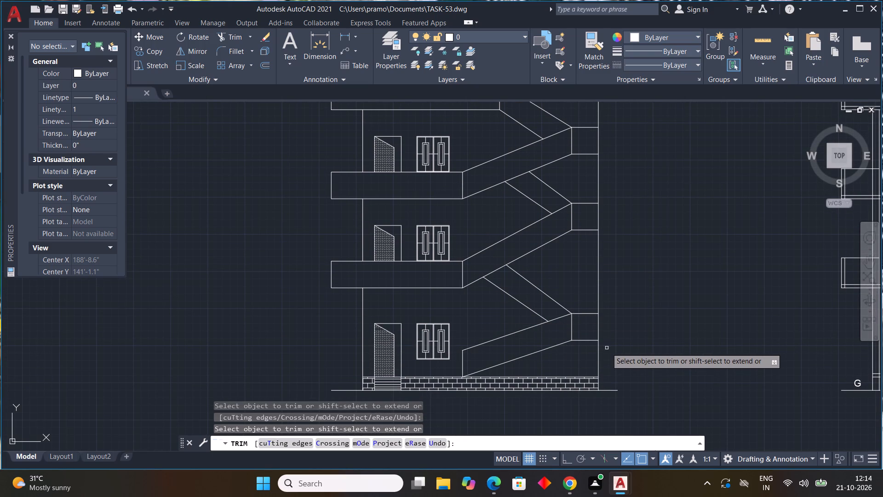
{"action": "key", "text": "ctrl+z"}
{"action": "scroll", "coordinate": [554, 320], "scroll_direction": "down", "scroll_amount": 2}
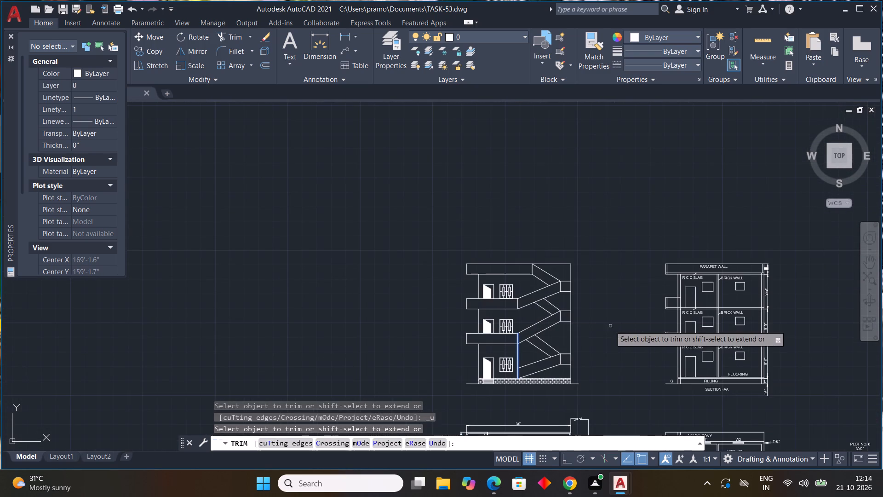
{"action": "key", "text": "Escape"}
With Ortho turned on, draw a line about 4' long from the lower balcony's bottom inner corner across to the return flight's lower diagonal.
{"action": "scroll", "coordinate": [540, 335], "scroll_direction": "up", "scroll_amount": 2}
{"action": "key", "text": "l"}
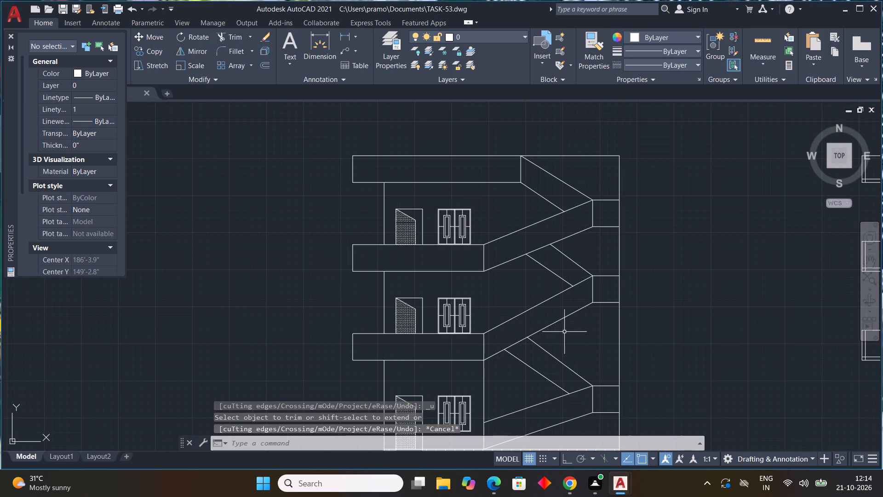
{"action": "key", "text": "space"}
{"action": "scroll", "coordinate": [494, 366], "scroll_direction": "up", "scroll_amount": 3}
{"action": "left_click", "coordinate": [456, 351]}
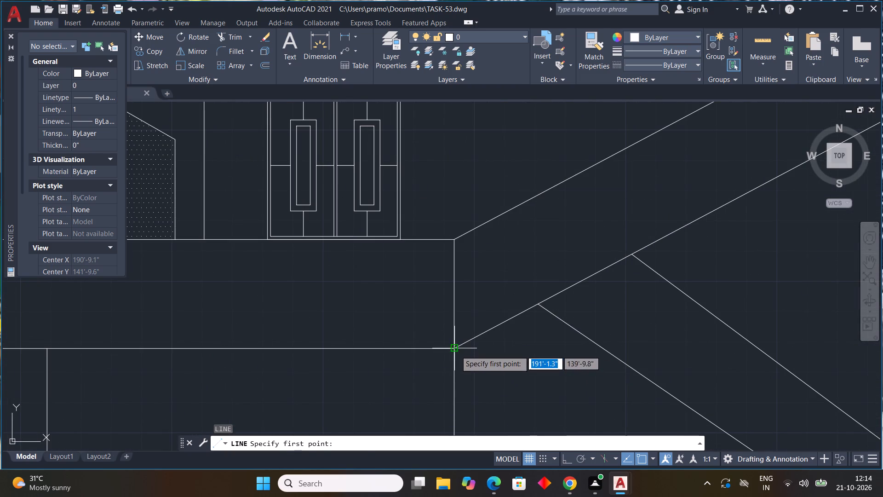
{"action": "key", "text": "F8"}
{"action": "left_click", "coordinate": [600, 348]}
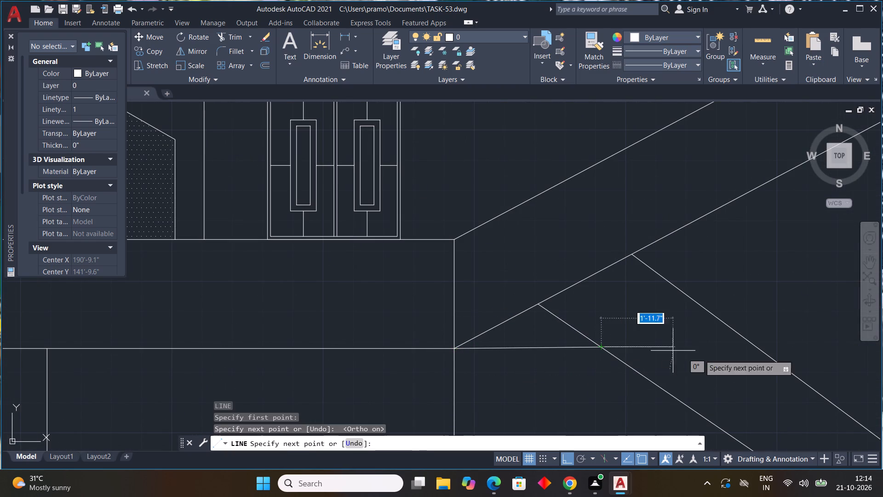
{"action": "key", "text": "Escape"}
Draw a matching line from the upper balcony's bottom inner corner across to the upper return flight's lower diagonal.
{"action": "key", "text": "space"}
{"action": "middle_click_drag", "start_coordinate": [572, 276], "coordinate": [576, 313]}
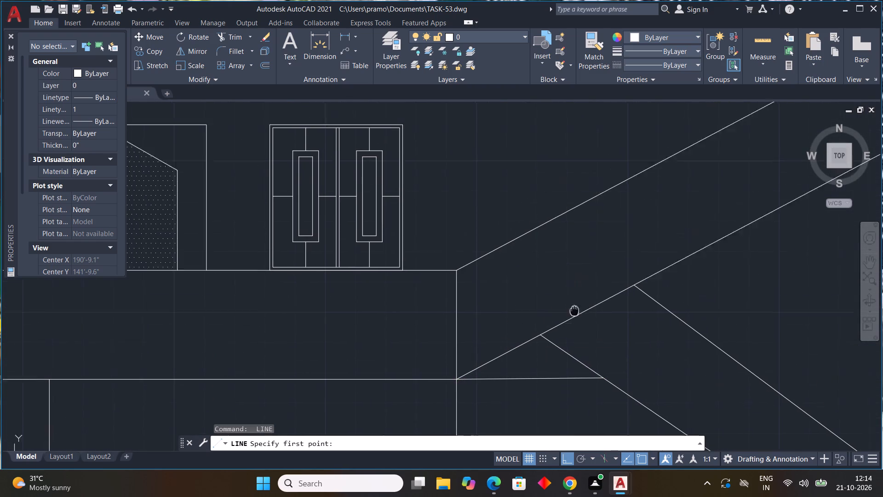
{"action": "middle_click_drag", "start_coordinate": [576, 313], "coordinate": [583, 401]}
{"action": "scroll", "coordinate": [584, 395], "scroll_direction": "down", "scroll_amount": 1}
{"action": "left_click", "coordinate": [508, 221]}
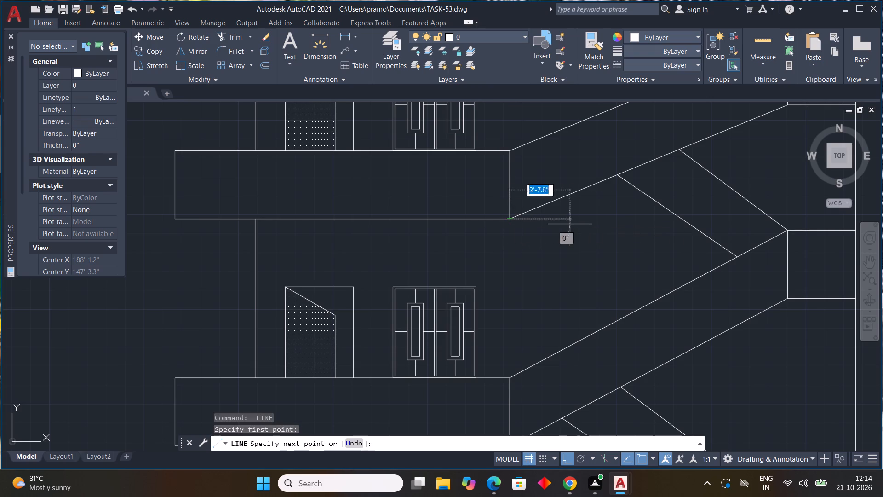
{"action": "left_click", "coordinate": [686, 218]}
{"action": "key", "text": "Escape"}
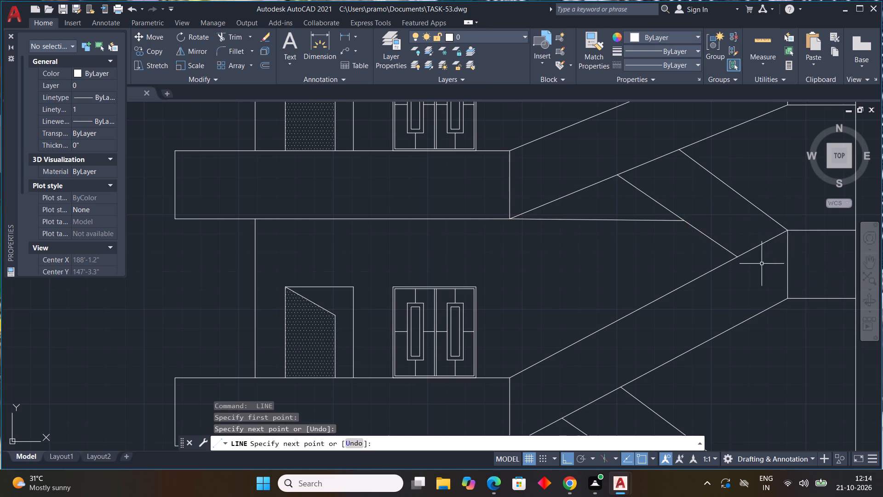
{"action": "scroll", "coordinate": [679, 261], "scroll_direction": "down", "scroll_amount": 4}
{"action": "middle_click_drag", "start_coordinate": [714, 304], "coordinate": [596, 259]}
{"action": "middle_click", "coordinate": [594, 258]}
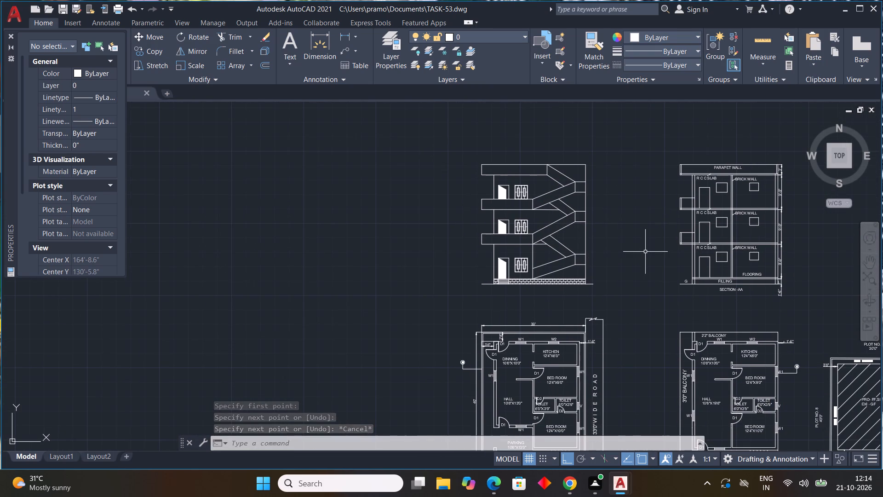
{"action": "key", "text": "Escape"}
{"action": "key", "text": "Escape"}
{"action": "key", "text": "Escape"}
Copy the G label from Section-AA to the elevation, just above the ground line's outer end beside the door-side wall.
{"action": "middle_click_drag", "start_coordinate": [644, 252], "coordinate": [603, 207]}
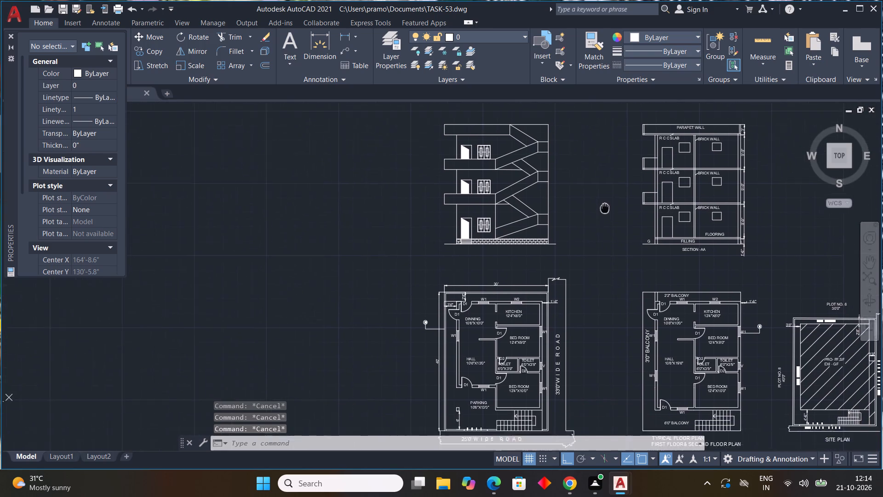
{"action": "middle_click_drag", "start_coordinate": [603, 207], "coordinate": [591, 198]}
{"action": "scroll", "coordinate": [661, 235], "scroll_direction": "up", "scroll_amount": 3}
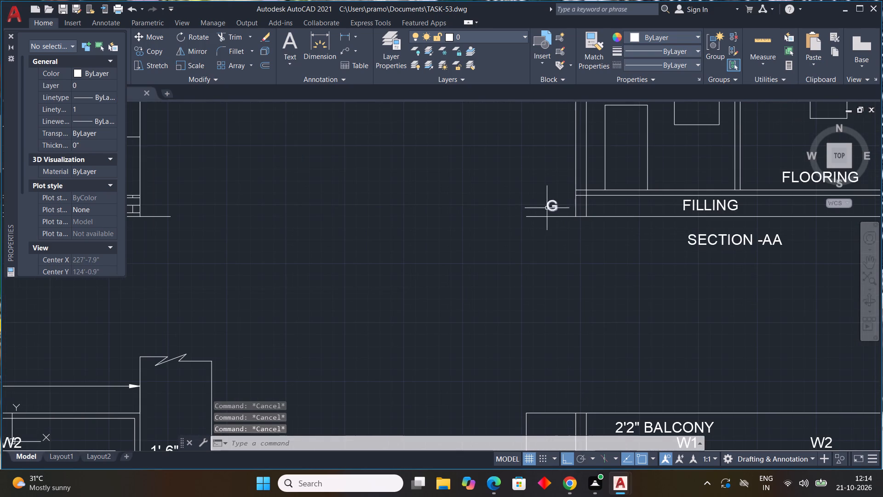
{"action": "left_click", "coordinate": [550, 212]}
{"action": "key", "text": "c"}
{"action": "key", "text": "o"}
{"action": "key", "text": "space"}
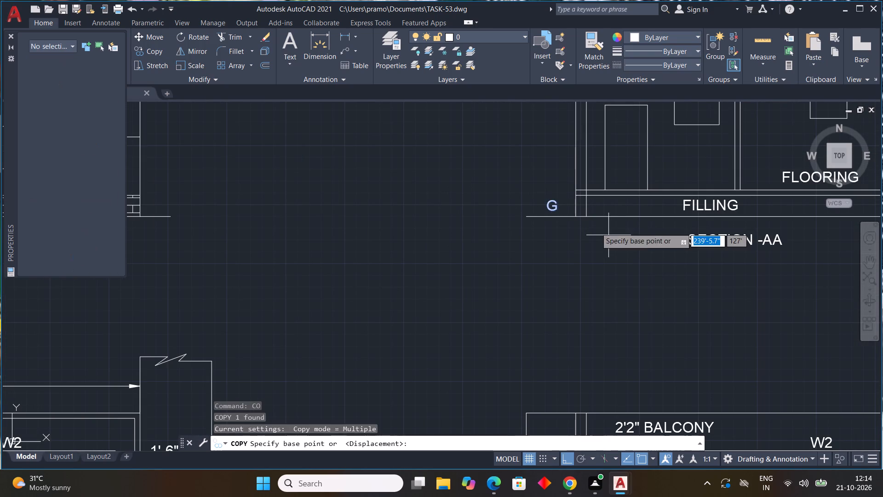
{"action": "left_click", "coordinate": [546, 205]}
{"action": "middle_click_drag", "start_coordinate": [353, 214], "coordinate": [799, 297]}
{"action": "scroll", "coordinate": [353, 214], "scroll_direction": "down", "scroll_amount": 1}
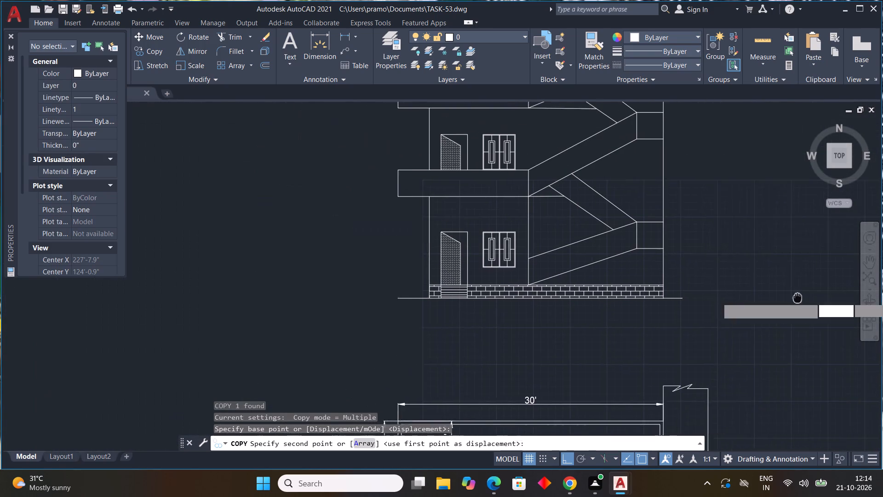
{"action": "middle_click_drag", "start_coordinate": [799, 297], "coordinate": [827, 296]}
{"action": "scroll", "coordinate": [431, 291], "scroll_direction": "up", "scroll_amount": 1}
{"action": "left_click", "coordinate": [447, 293]}
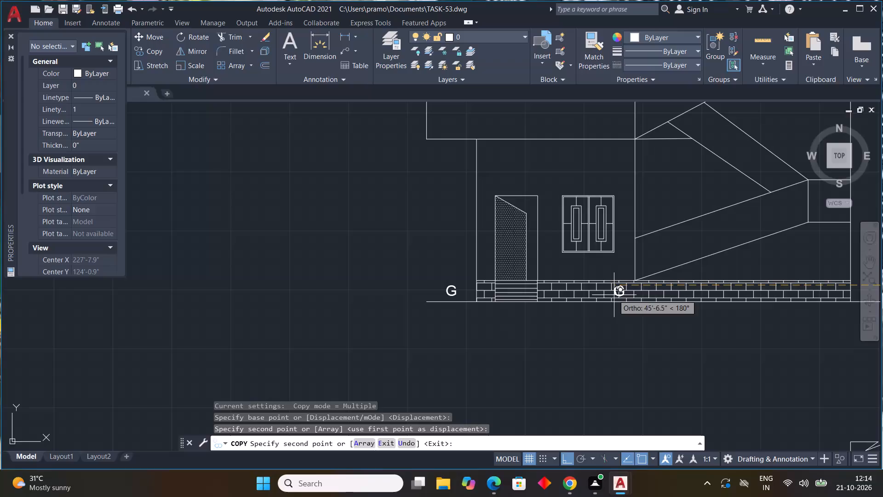
{"action": "key", "text": "Escape"}
Copy the L label from Section-AA to the elevation, just above the ground line's outer end beside the stair-side wall.
{"action": "scroll", "coordinate": [597, 300], "scroll_direction": "down", "scroll_amount": 3}
{"action": "middle_click_drag", "start_coordinate": [640, 324], "coordinate": [359, 290]}
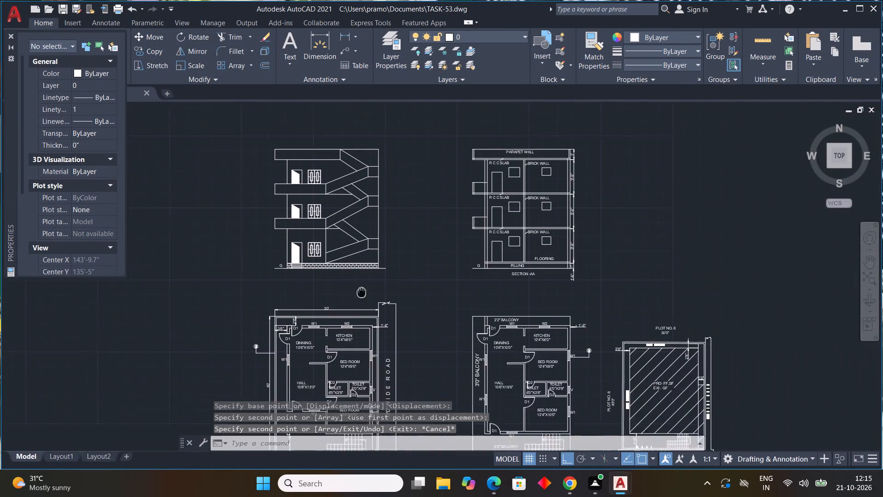
{"action": "middle_click_drag", "start_coordinate": [359, 290], "coordinate": [265, 274]}
{"action": "scroll", "coordinate": [481, 248], "scroll_direction": "up", "scroll_amount": 3}
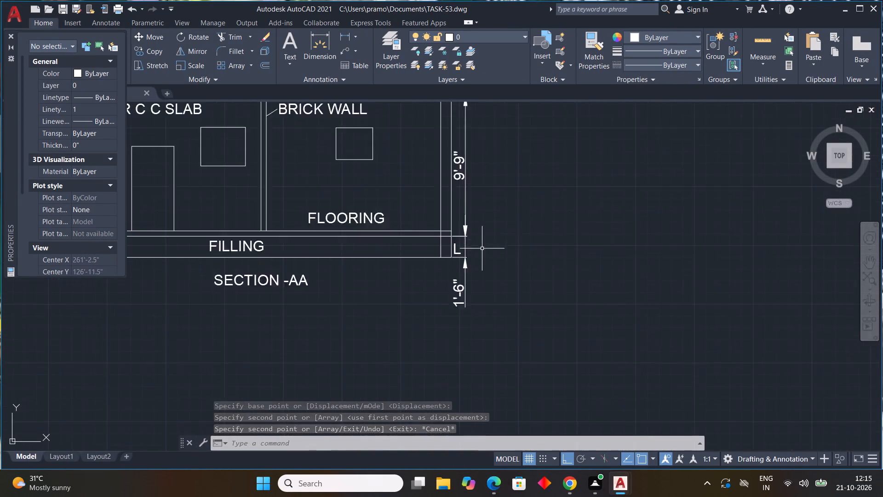
{"action": "scroll", "coordinate": [482, 248], "scroll_direction": "up", "scroll_amount": 1}
{"action": "left_click", "coordinate": [446, 255]}
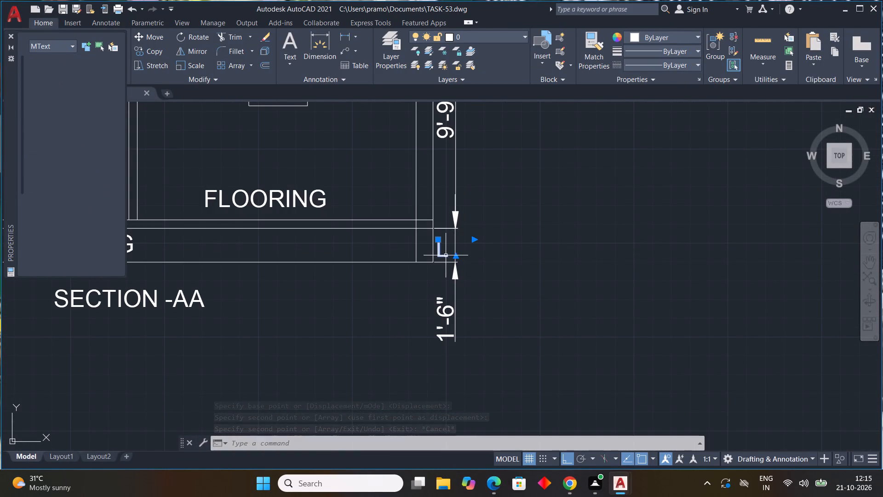
{"action": "key", "text": "c"}
{"action": "key", "text": "o"}
{"action": "key", "text": "space"}
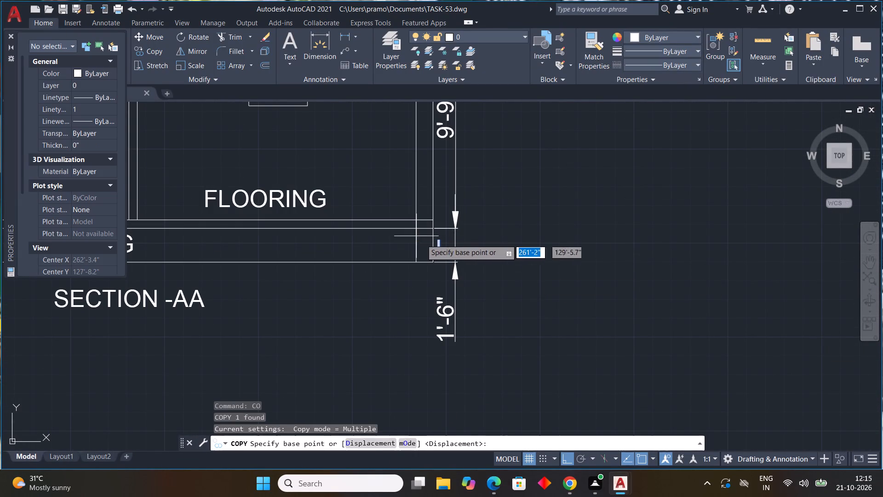
{"action": "left_click", "coordinate": [437, 255]}
{"action": "middle_click_drag", "start_coordinate": [358, 264], "coordinate": [797, 301]}
{"action": "middle_click_drag", "start_coordinate": [482, 277], "coordinate": [844, 270]}
{"action": "scroll", "coordinate": [525, 276], "scroll_direction": "down", "scroll_amount": 1}
{"action": "middle_click_drag", "start_coordinate": [525, 276], "coordinate": [799, 281]}
{"action": "scroll", "coordinate": [493, 289], "scroll_direction": "up", "scroll_amount": 2}
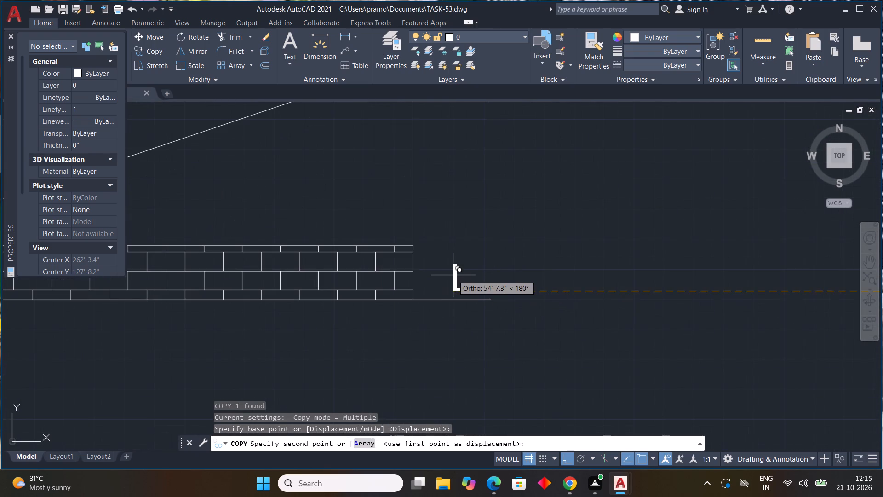
{"action": "left_click", "coordinate": [436, 275]}
{"action": "key", "text": "Escape"}
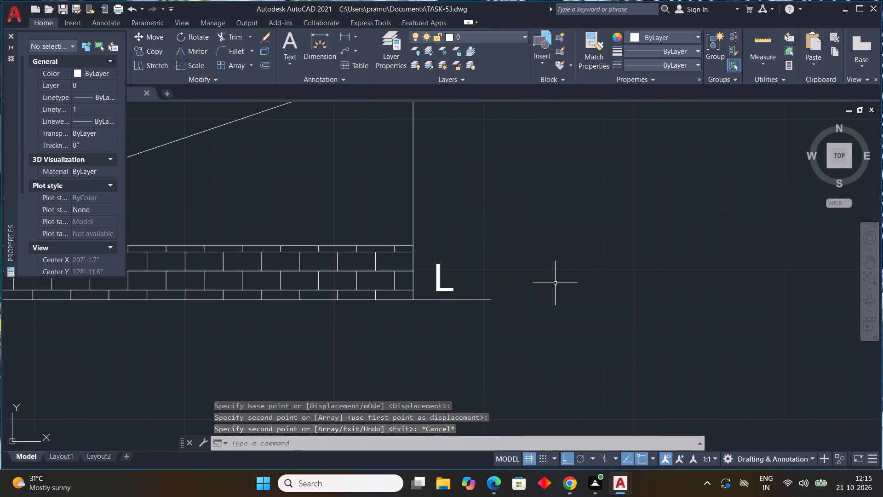
Copy the SECTION -AA title straight across to beneath the elevation's ground line, roughly centred under the building.
{"action": "scroll", "coordinate": [555, 283], "scroll_direction": "down", "scroll_amount": 4}
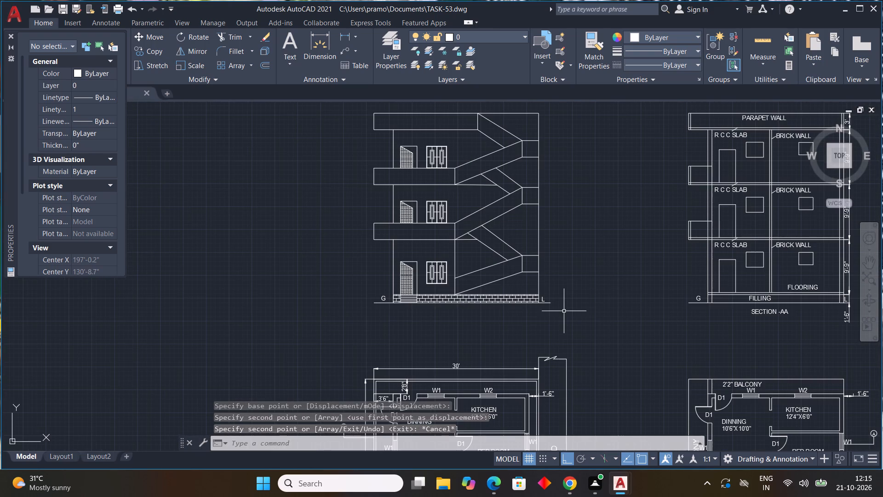
{"action": "middle_click_drag", "start_coordinate": [553, 309], "coordinate": [499, 277]}
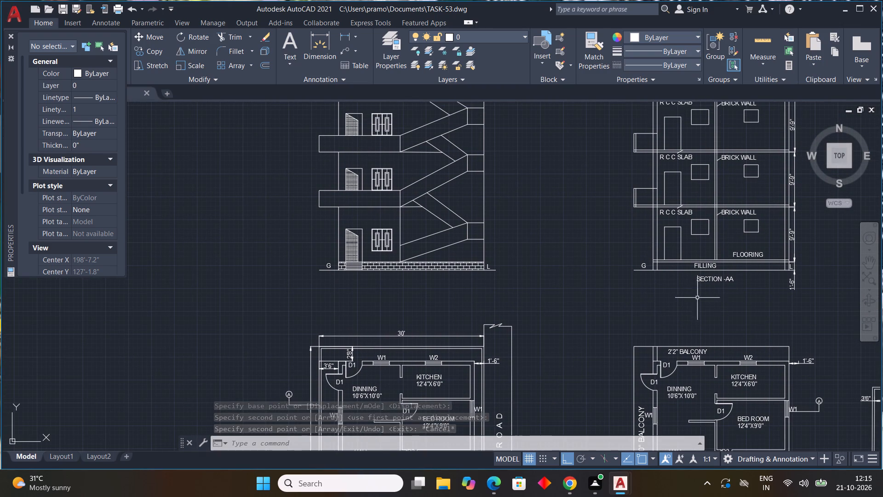
{"action": "left_click", "coordinate": [713, 279]}
{"action": "key", "text": "c"}
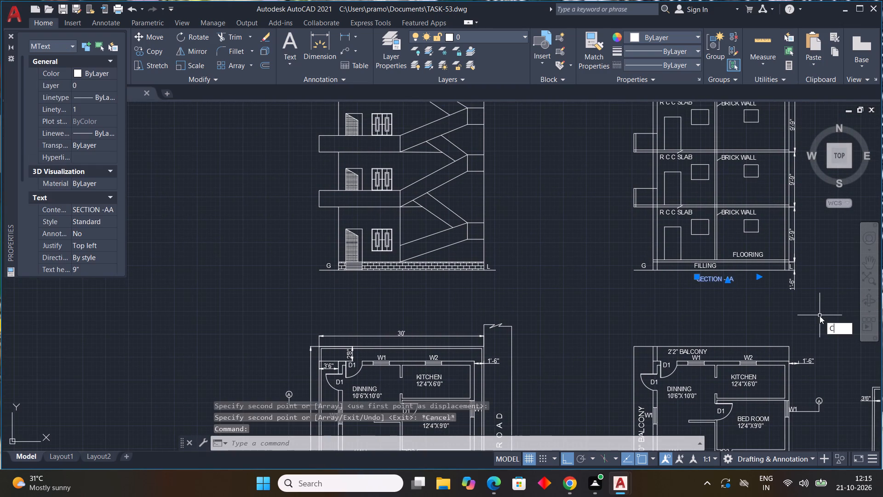
{"action": "key", "text": "o"}
{"action": "key", "text": "space"}
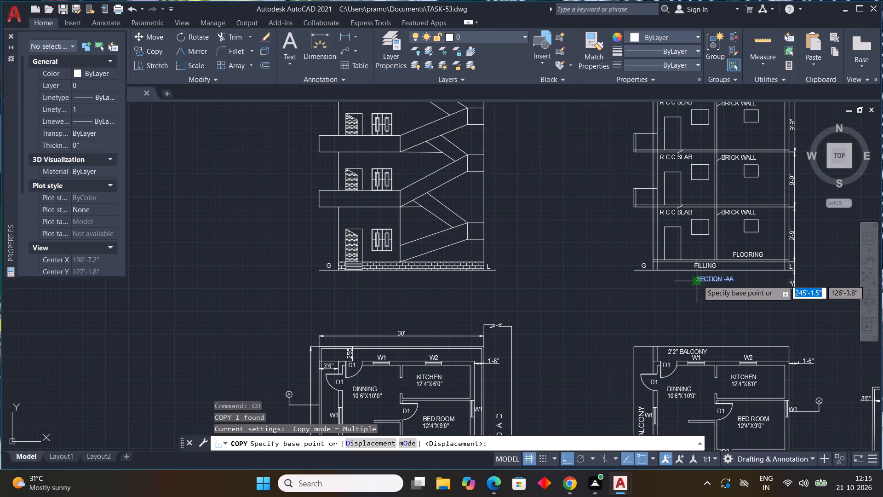
{"action": "left_click", "coordinate": [698, 280]}
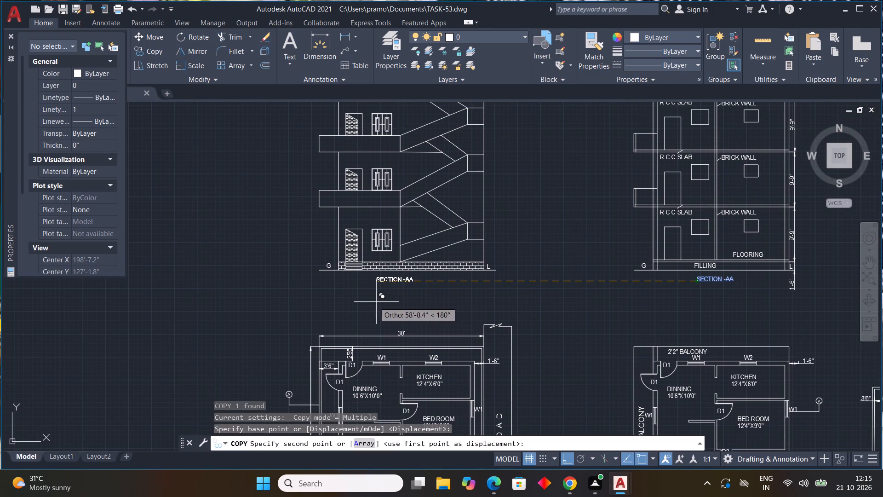
{"action": "left_click", "coordinate": [374, 302]}
{"action": "key", "text": "Escape"}
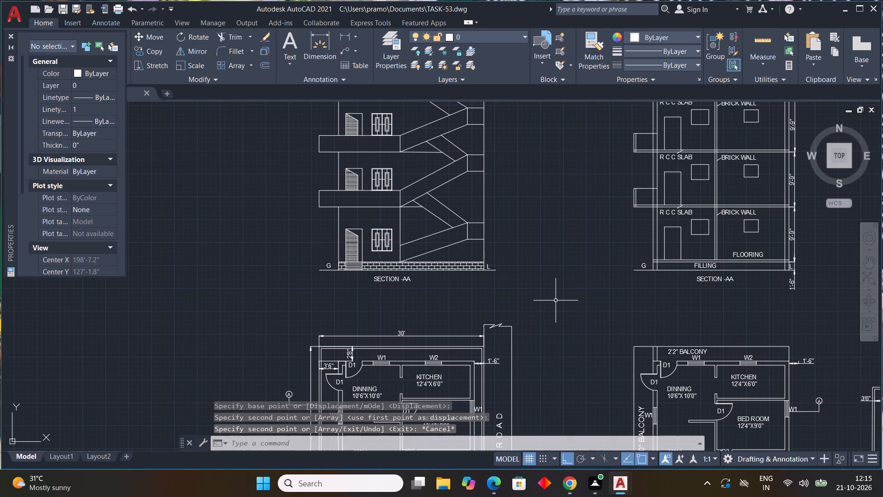
Replace the copied title's text under the elevation with ELEVATION.
{"action": "scroll", "coordinate": [556, 301], "scroll_direction": "down", "scroll_amount": 3}
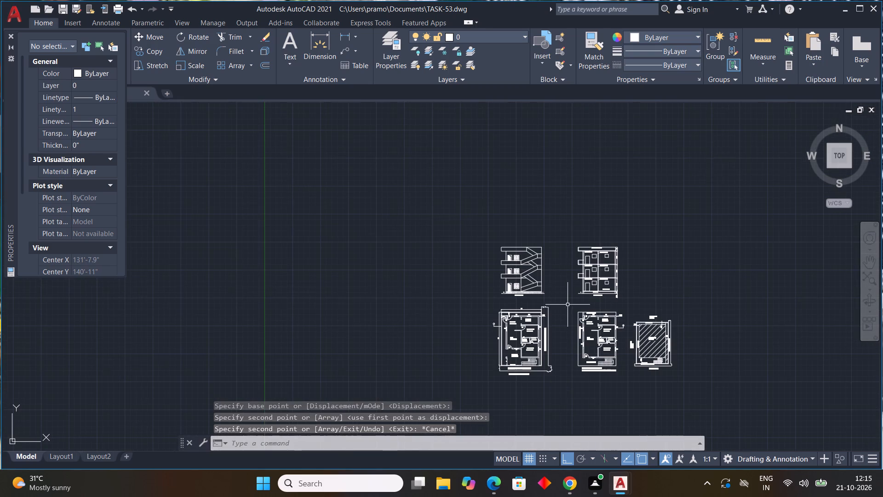
{"action": "key", "text": "Escape"}
{"action": "scroll", "coordinate": [538, 305], "scroll_direction": "up", "scroll_amount": 2}
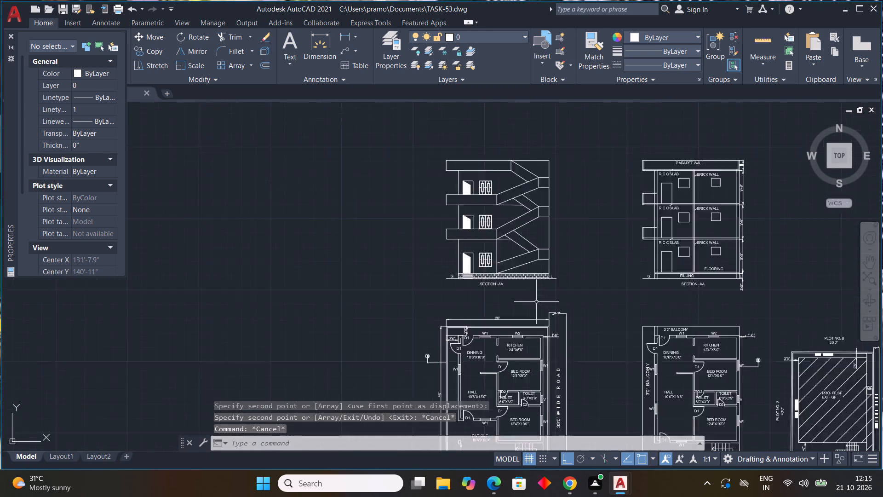
{"action": "scroll", "coordinate": [536, 302], "scroll_direction": "up", "scroll_amount": 1}
{"action": "double_click", "coordinate": [473, 277]}
{"action": "left_click", "coordinate": [491, 277]}
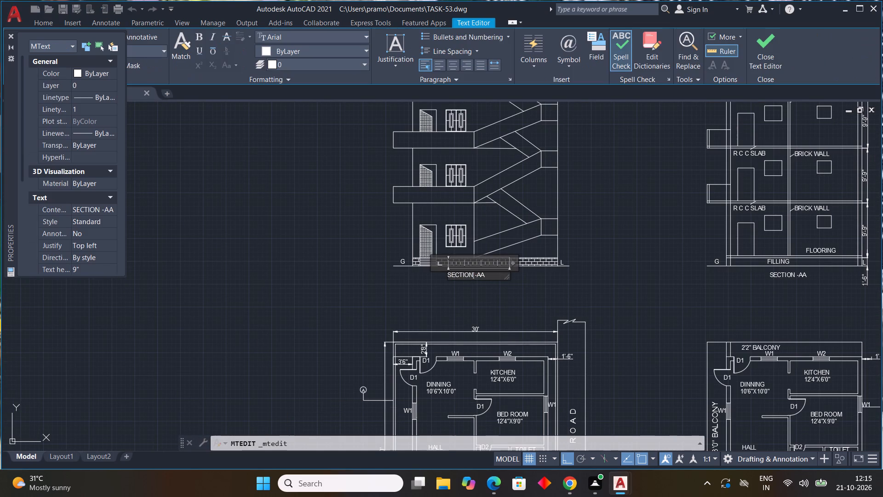
{"action": "key", "text": "BackSpace"}
{"action": "key", "text": "BackSpace"}
{"action": "key", "text": "BackSpace"}
{"action": "key", "text": "BackSpace"}
{"action": "key", "text": "BackSpace"}
{"action": "key", "text": "BackSpace"}
{"action": "key", "text": "BackSpace"}
{"action": "key", "text": "BackSpace"}
{"action": "key", "text": "BackSpace"}
{"action": "key", "text": "BackSpace"}
{"action": "key", "text": "BackSpace"}
{"action": "key", "text": "BackSpace"}
{"action": "key", "text": "BackSpace"}
{"action": "key", "text": "BackSpace"}
{"action": "key", "text": "BackSpace"}
{"action": "key", "text": "BackSpace"}
{"action": "key", "text": "BackSpace"}
{"action": "key", "text": "BackSpace"}
{"action": "key", "text": "BackSpace"}
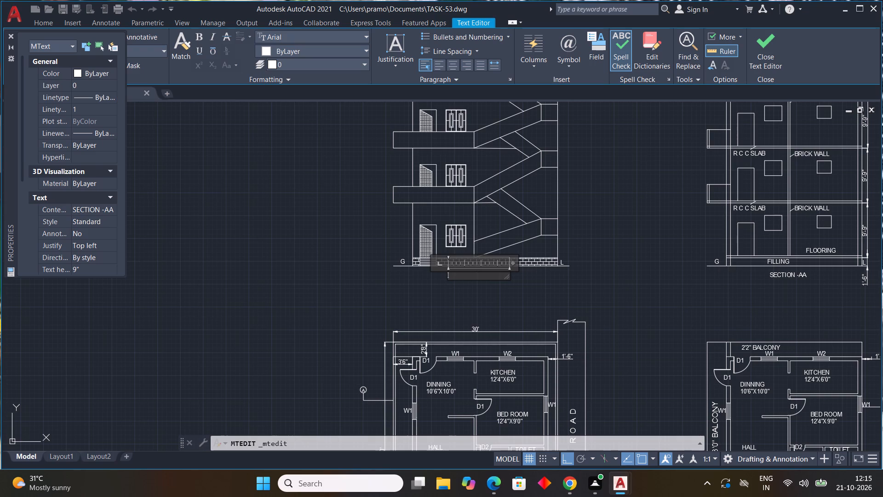
{"action": "type", "text": "ELEV"}
{"action": "key", "text": "a"}
{"action": "type", "text": "TION"}
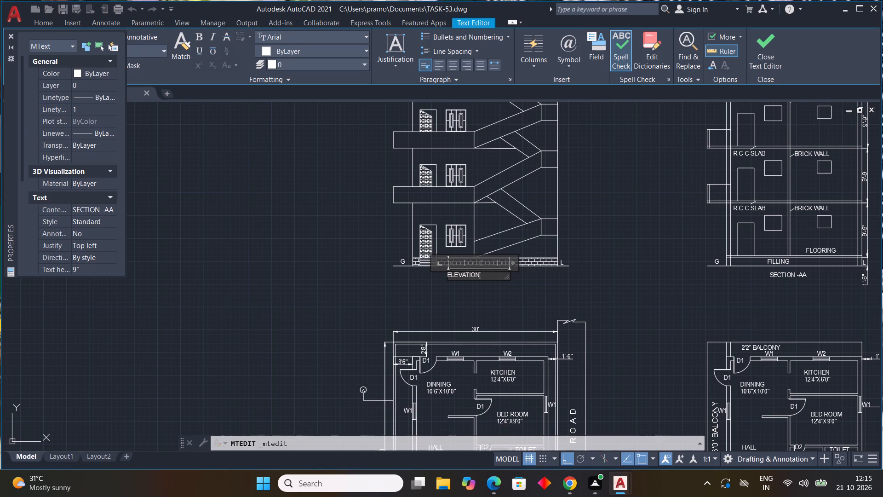
{"action": "left_click", "coordinate": [466, 307]}
Set the text height of both the ELEVATION and SECTION -AA titles to 1'.
{"action": "scroll", "coordinate": [523, 290], "scroll_direction": "down", "scroll_amount": 1}
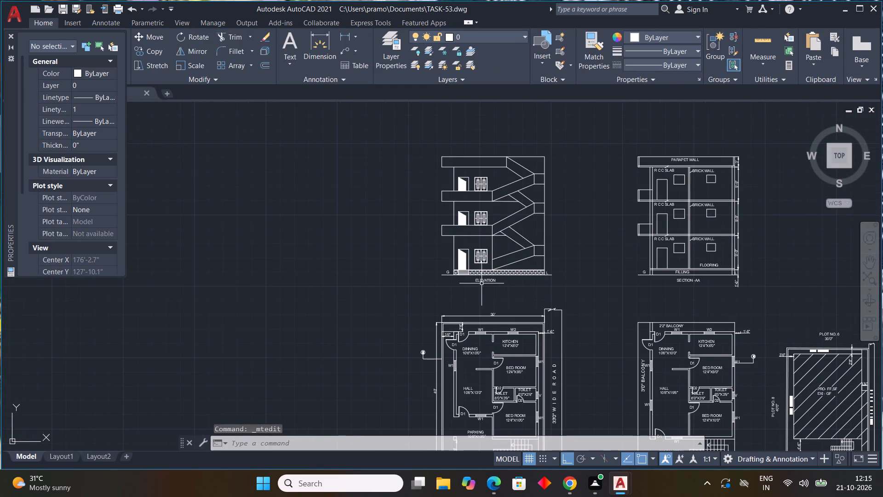
{"action": "left_click", "coordinate": [485, 279]}
{"action": "scroll", "coordinate": [726, 309], "scroll_direction": "up", "scroll_amount": 2}
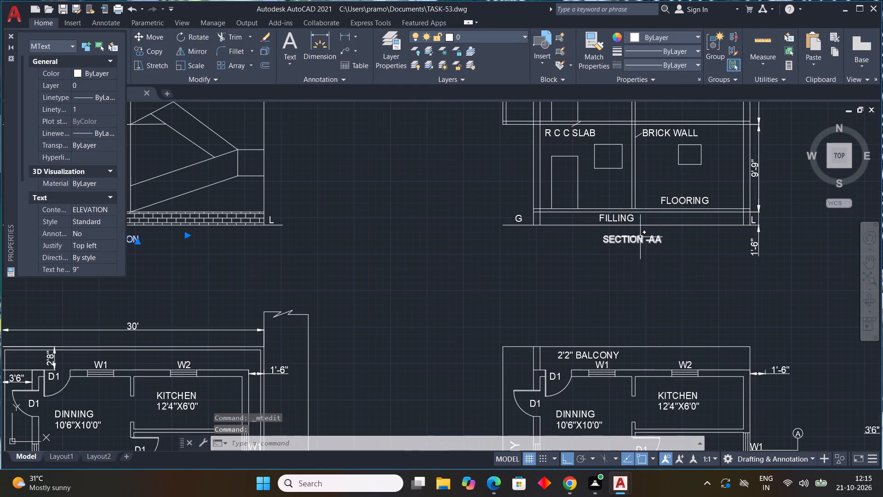
{"action": "left_click", "coordinate": [640, 237]}
{"action": "scroll", "coordinate": [115, 160], "scroll_direction": "down", "scroll_amount": 3}
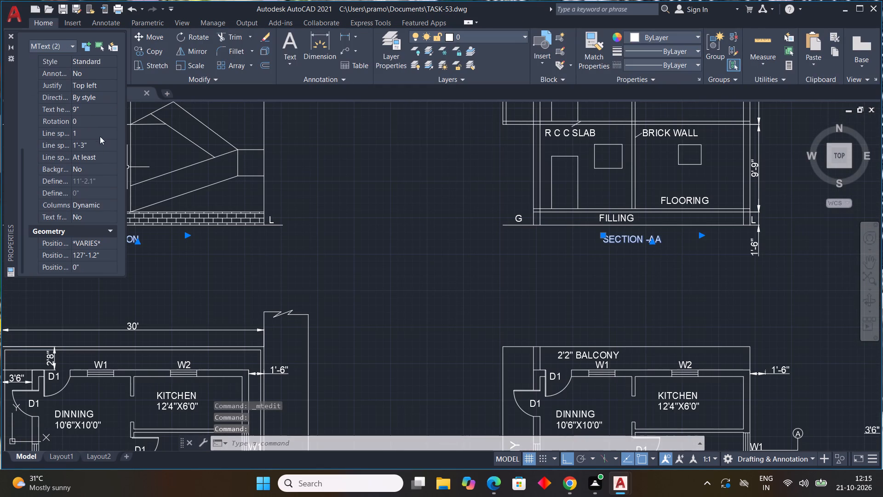
{"action": "left_click", "coordinate": [94, 109]}
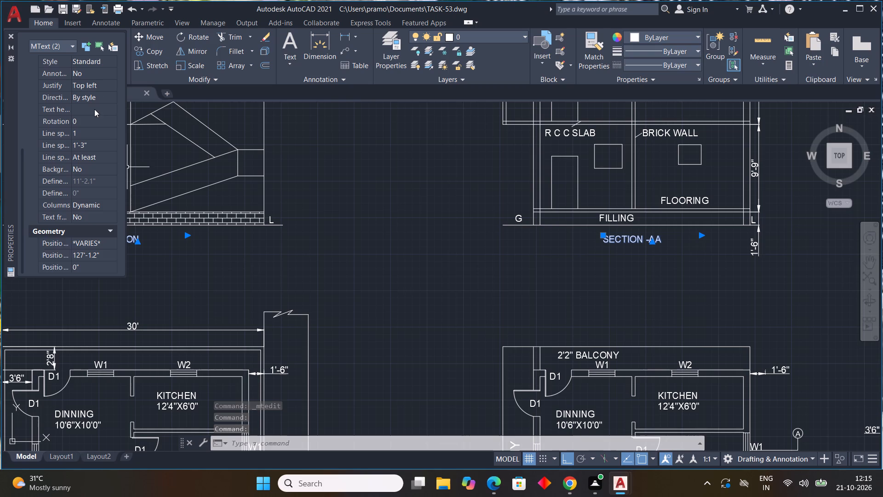
{"action": "left_click_drag", "start_coordinate": [94, 109], "coordinate": [77, 113]}
{"action": "scroll", "coordinate": [338, 105], "scroll_direction": "down", "scroll_amount": 1}
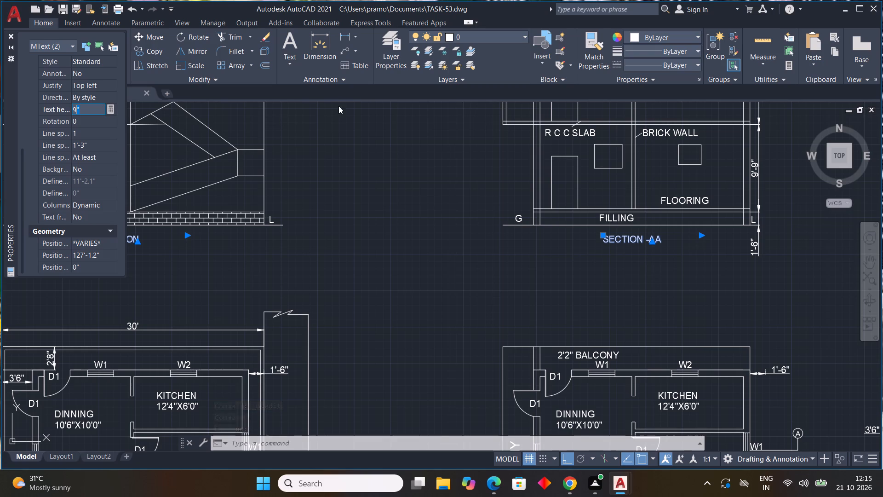
{"action": "scroll", "coordinate": [338, 106], "scroll_direction": "down", "scroll_amount": 2}
{"action": "middle_click_drag", "start_coordinate": [346, 118], "coordinate": [466, 134]}
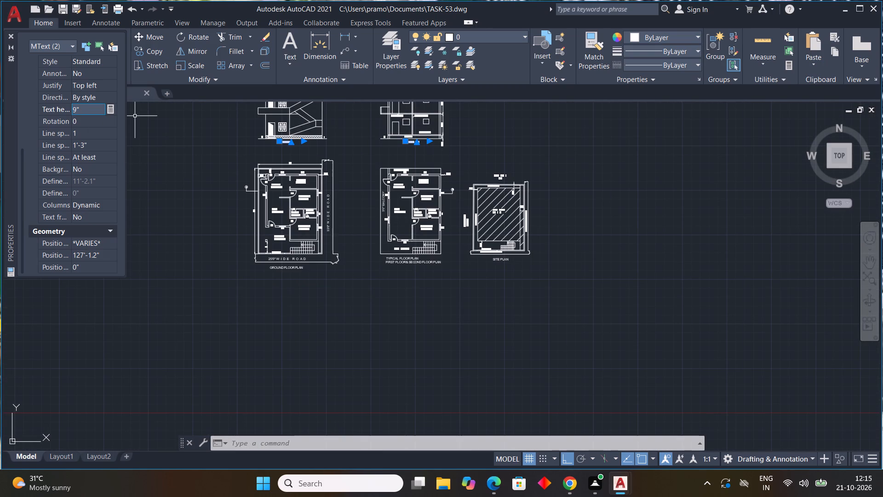
{"action": "left_click_drag", "start_coordinate": [82, 109], "coordinate": [707, 248]}
{"action": "left_click_drag", "start_coordinate": [86, 106], "coordinate": [3, 112]}
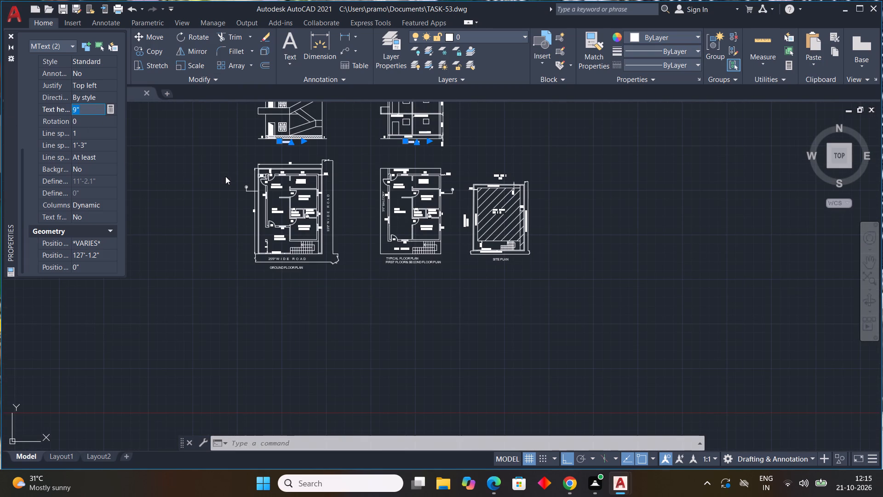
{"action": "type", "text": "1'"}
{"action": "key", "text": "Return"}
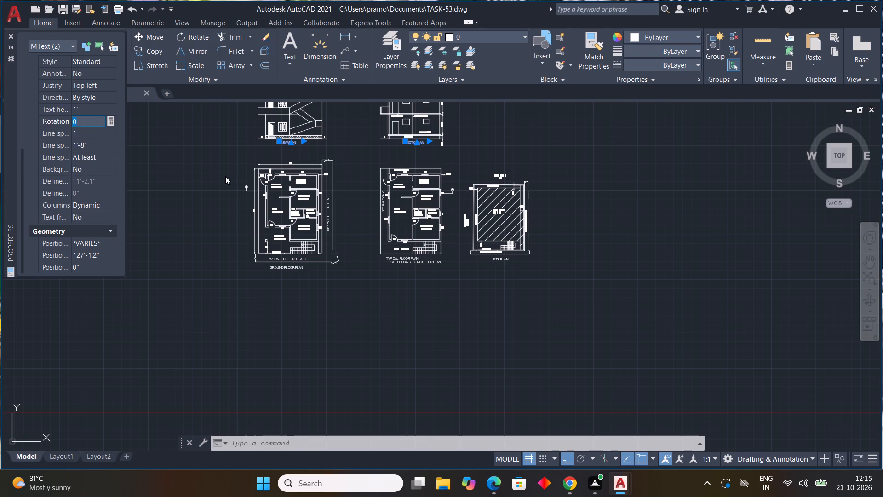
{"action": "key", "text": "Escape"}
Review the overall sheet layout, the two titles, and the elevation's balconies, openings and stair flights up close.
{"action": "middle_click_drag", "start_coordinate": [417, 195], "coordinate": [417, 243]}
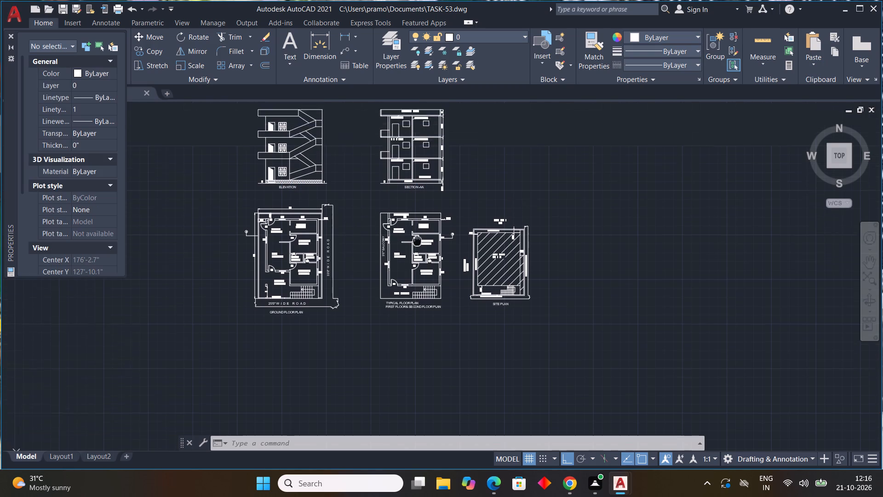
{"action": "middle_click_drag", "start_coordinate": [417, 243], "coordinate": [471, 331]}
{"action": "scroll", "coordinate": [403, 268], "scroll_direction": "up", "scroll_amount": 3}
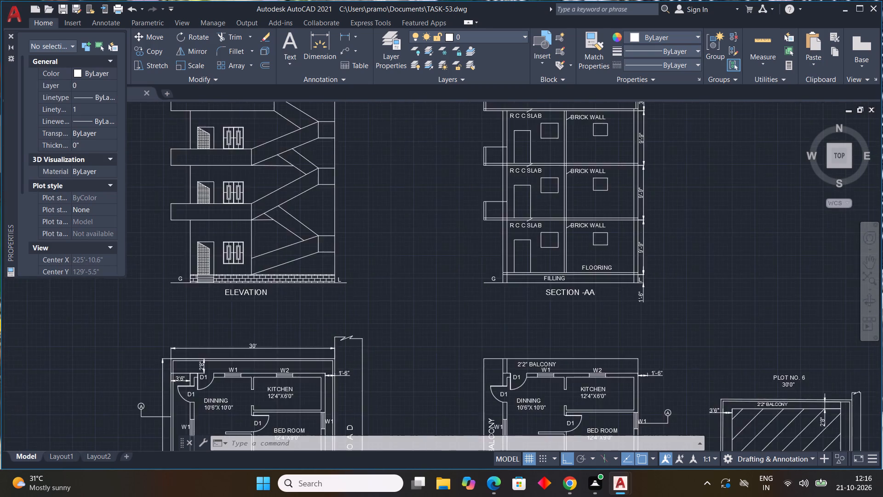
{"action": "scroll", "coordinate": [407, 275], "scroll_direction": "down", "scroll_amount": 2}
{"action": "middle_click_drag", "start_coordinate": [407, 283], "coordinate": [441, 289]}
{"action": "middle_click", "coordinate": [441, 289]}
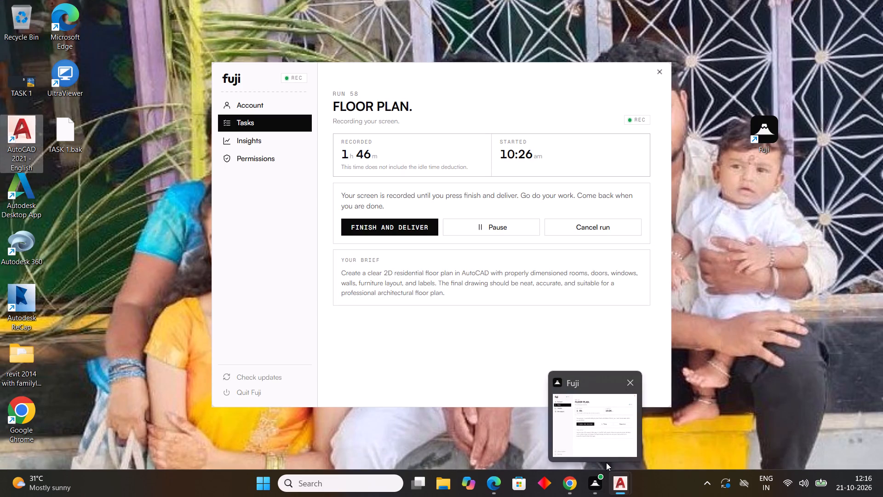
{"action": "left_click", "coordinate": [658, 434]}
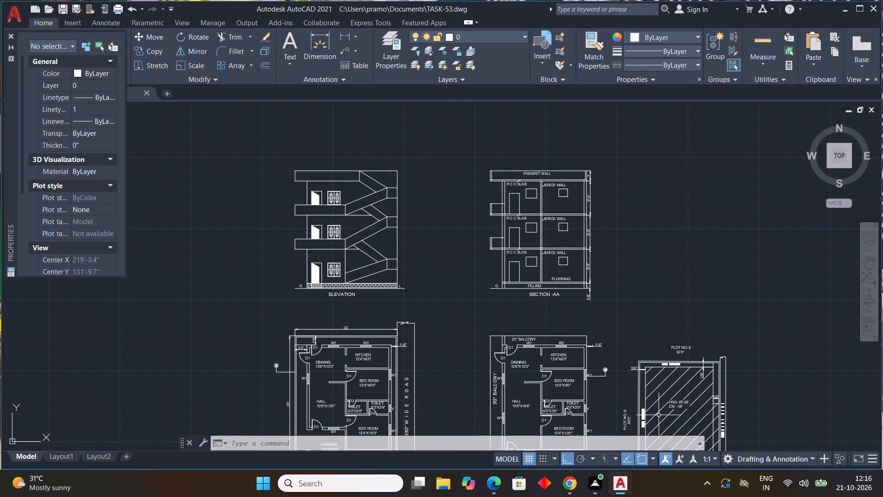
{"action": "scroll", "coordinate": [649, 404], "scroll_direction": "down", "scroll_amount": 2}
{"action": "middle_click_drag", "start_coordinate": [640, 389], "coordinate": [593, 311]}
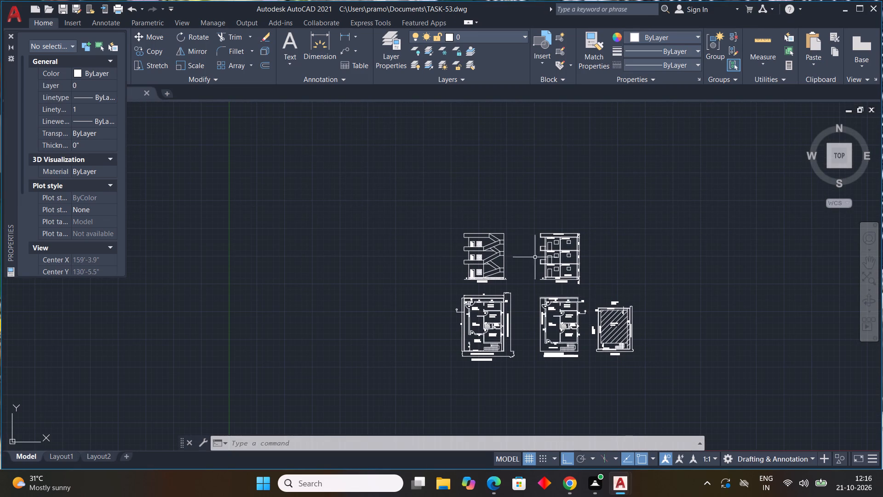
{"action": "scroll", "coordinate": [504, 260], "scroll_direction": "down", "scroll_amount": 1}
{"action": "scroll", "coordinate": [504, 260], "scroll_direction": "up", "scroll_amount": 3}
{"action": "scroll", "coordinate": [548, 295], "scroll_direction": "up", "scroll_amount": 2}
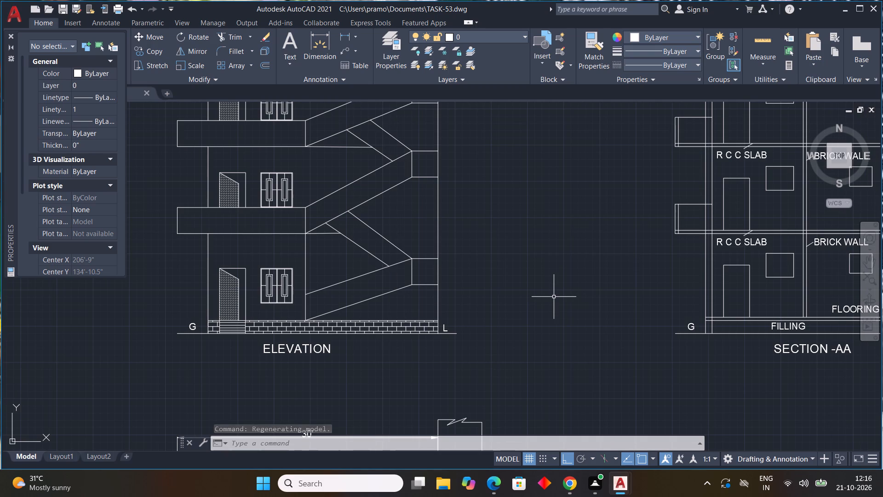
{"action": "middle_click_drag", "start_coordinate": [554, 297], "coordinate": [596, 407]}
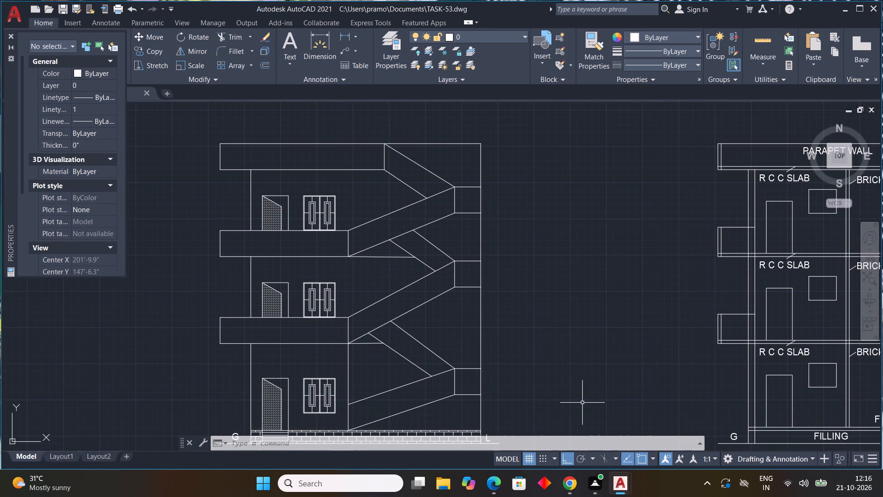
{"action": "middle_click_drag", "start_coordinate": [575, 390], "coordinate": [625, 357]}
{"action": "scroll", "coordinate": [383, 284], "scroll_direction": "up", "scroll_amount": 1}
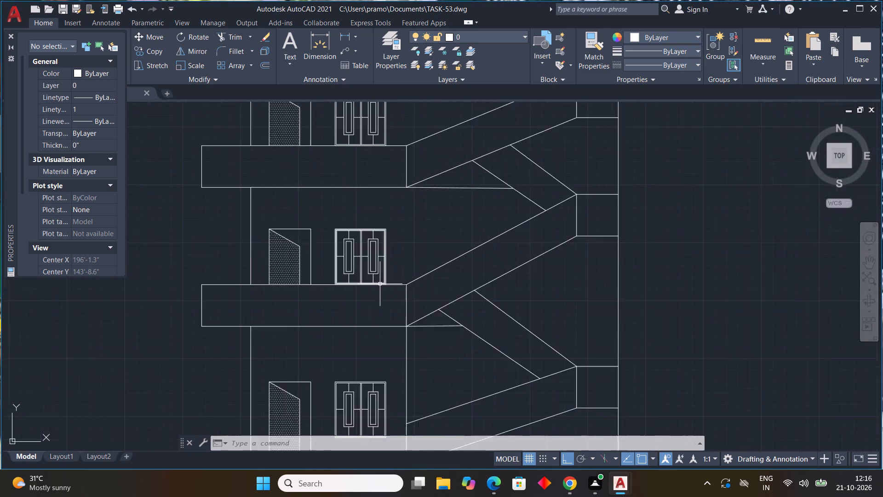
Review the elevation's openings and stair flights, the section, the floor plans and the site plan across the whole sheet.
{"action": "scroll", "coordinate": [380, 284], "scroll_direction": "up", "scroll_amount": 2}
{"action": "middle_click_drag", "start_coordinate": [437, 284], "coordinate": [497, 294]}
{"action": "scroll", "coordinate": [497, 294], "scroll_direction": "up", "scroll_amount": 1}
{"action": "scroll", "coordinate": [497, 294], "scroll_direction": "down", "scroll_amount": 3}
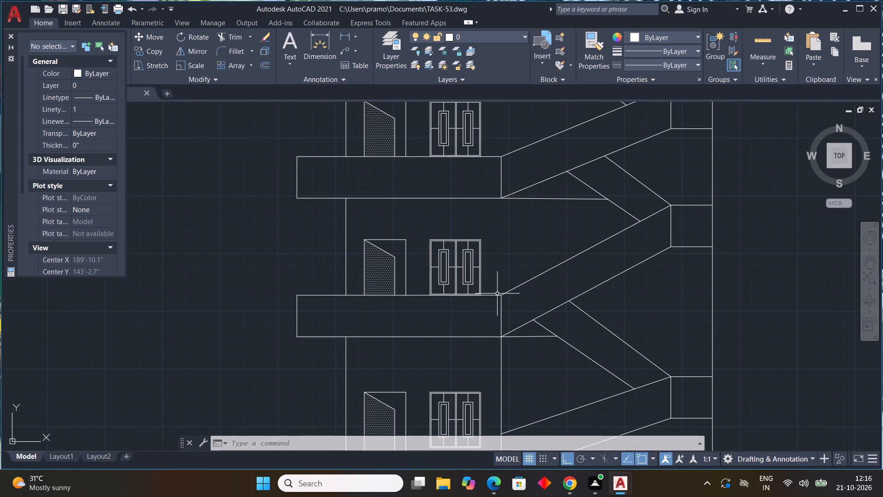
{"action": "scroll", "coordinate": [572, 303], "scroll_direction": "down", "scroll_amount": 2}
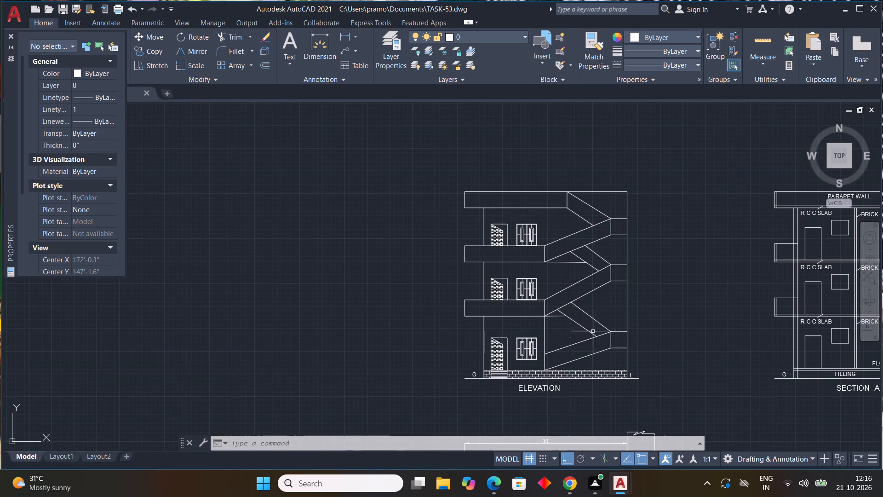
{"action": "middle_click_drag", "start_coordinate": [608, 350], "coordinate": [486, 321]}
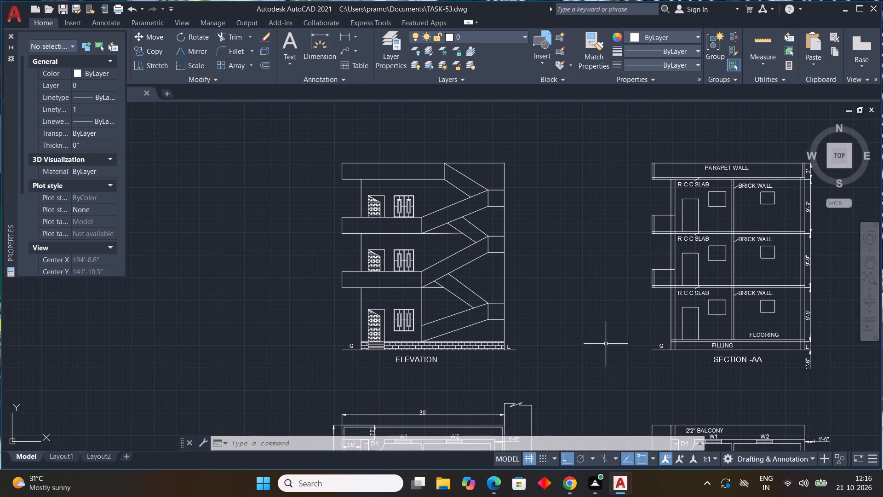
{"action": "middle_click_drag", "start_coordinate": [607, 344], "coordinate": [559, 325]}
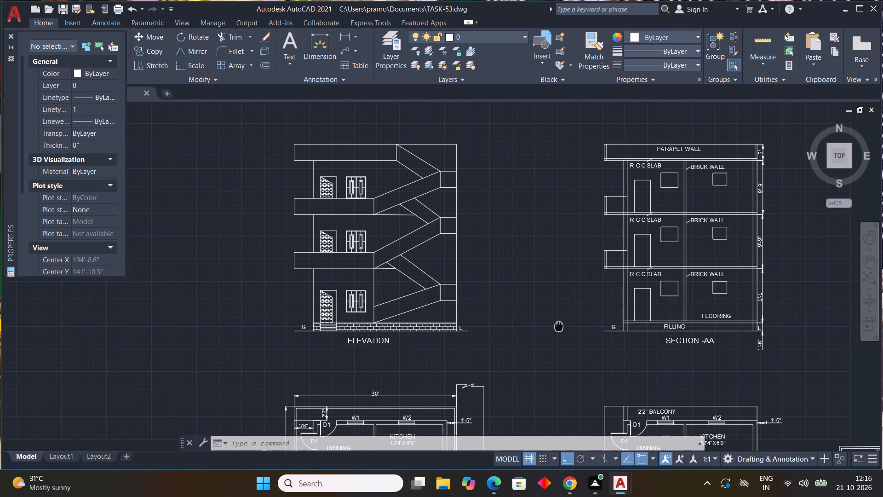
{"action": "middle_click_drag", "start_coordinate": [559, 325], "coordinate": [569, 301]}
{"action": "scroll", "coordinate": [593, 331], "scroll_direction": "down", "scroll_amount": 2}
{"action": "middle_click_drag", "start_coordinate": [597, 365], "coordinate": [568, 304]}
{"action": "middle_click_drag", "start_coordinate": [564, 299], "coordinate": [556, 284]}
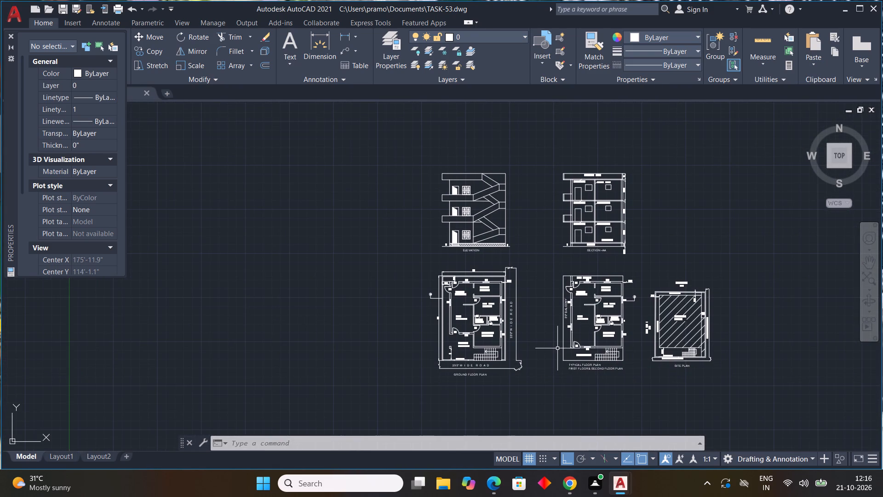
{"action": "scroll", "coordinate": [545, 380], "scroll_direction": "down", "scroll_amount": 2}
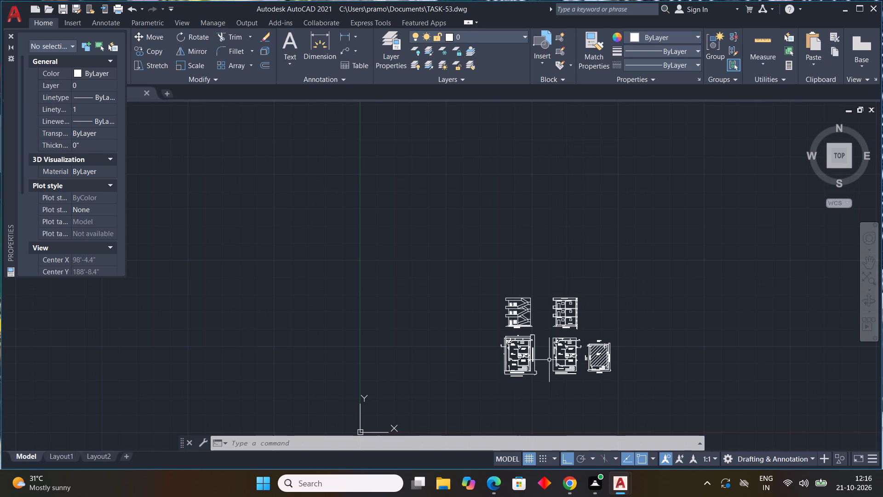
{"action": "scroll", "coordinate": [555, 377], "scroll_direction": "up", "scroll_amount": 4}
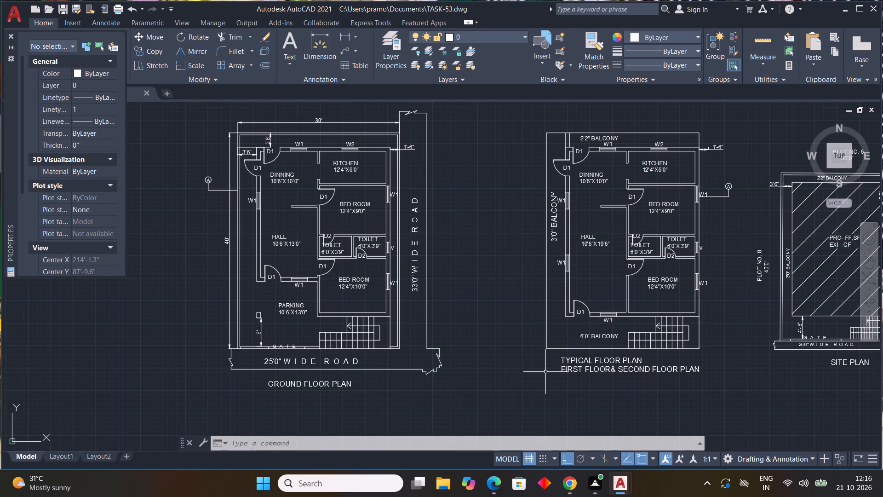
{"action": "scroll", "coordinate": [537, 375], "scroll_direction": "down", "scroll_amount": 3}
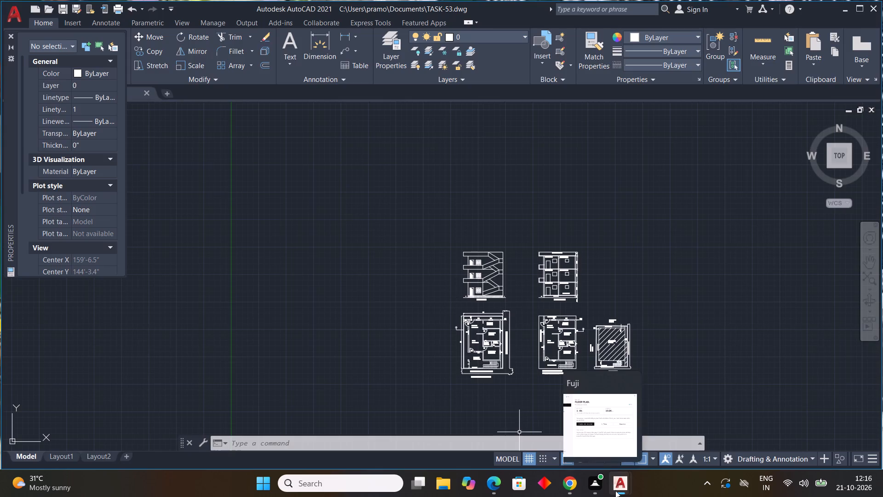
{"action": "left_click", "coordinate": [667, 438]}
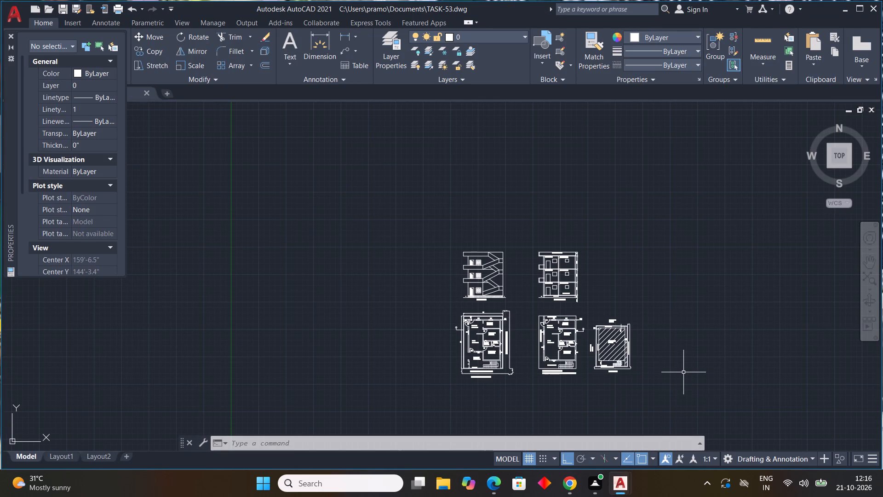
{"action": "scroll", "coordinate": [683, 372], "scroll_direction": "up", "scroll_amount": 1}
{"action": "scroll", "coordinate": [539, 249], "scroll_direction": "down", "scroll_amount": 2}
{"action": "scroll", "coordinate": [539, 249], "scroll_direction": "up", "scroll_amount": 2}
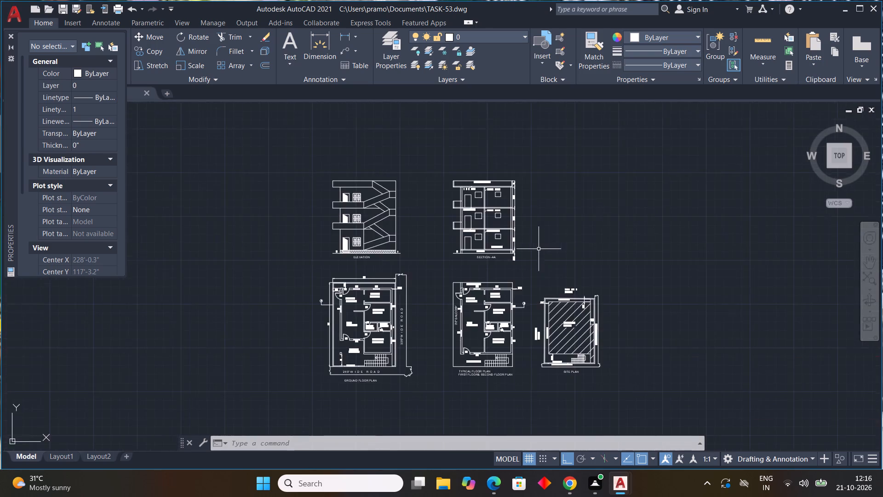
{"action": "middle_click_drag", "start_coordinate": [549, 246], "coordinate": [604, 192]}
{"action": "scroll", "coordinate": [604, 192], "scroll_direction": "up", "scroll_amount": 1}
Save the TASK-53 drawing.
{"action": "key", "text": "ctrl+s"}
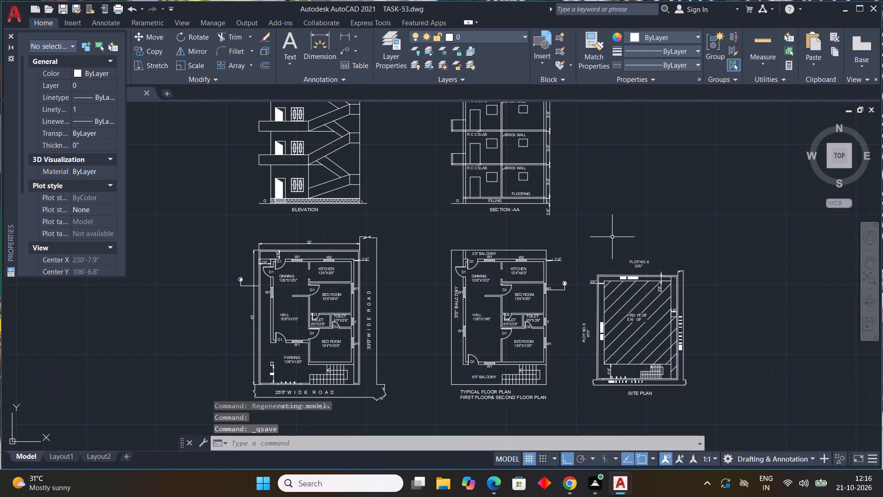
{"action": "key", "text": "ctrl+s"}
Save the drawing as TASK-53 in Documents in AutoCAD 2018 Drawing format, replacing the existing file.
{"action": "scroll", "coordinate": [604, 250], "scroll_direction": "down", "scroll_amount": 2}
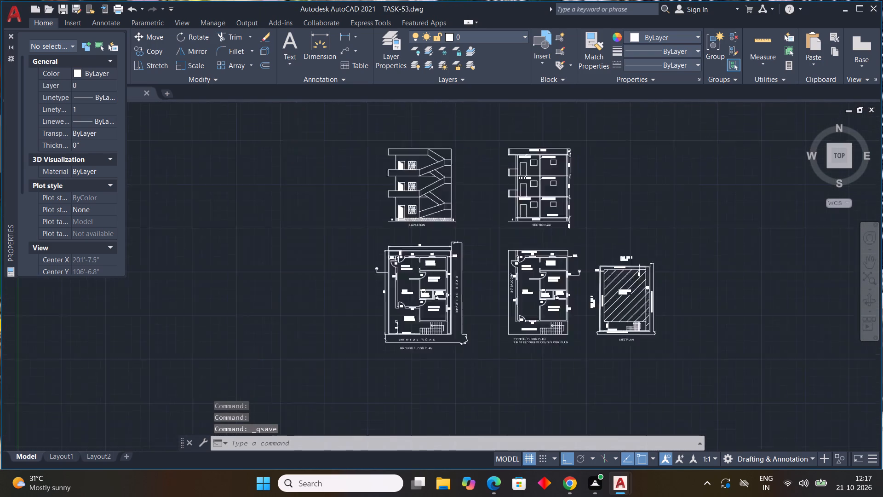
{"action": "scroll", "coordinate": [603, 254], "scroll_direction": "down", "scroll_amount": 1}
{"action": "left_click", "coordinate": [8, 12]}
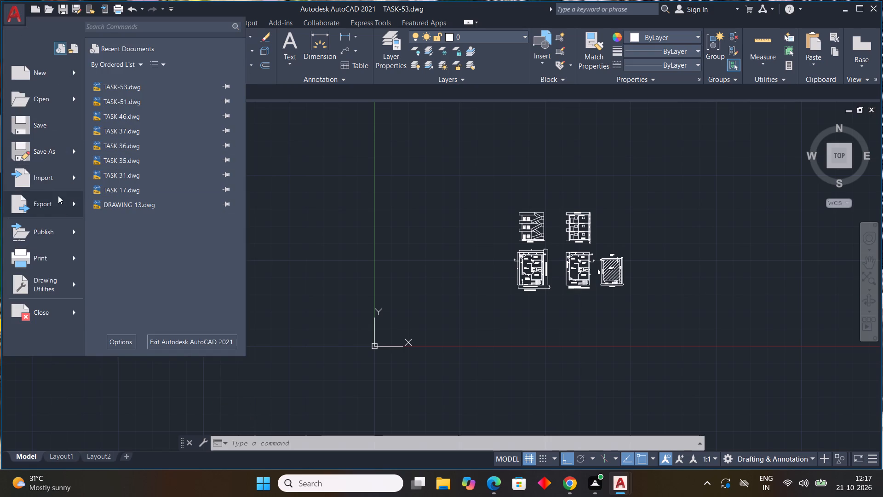
{"action": "left_click", "coordinate": [52, 155]}
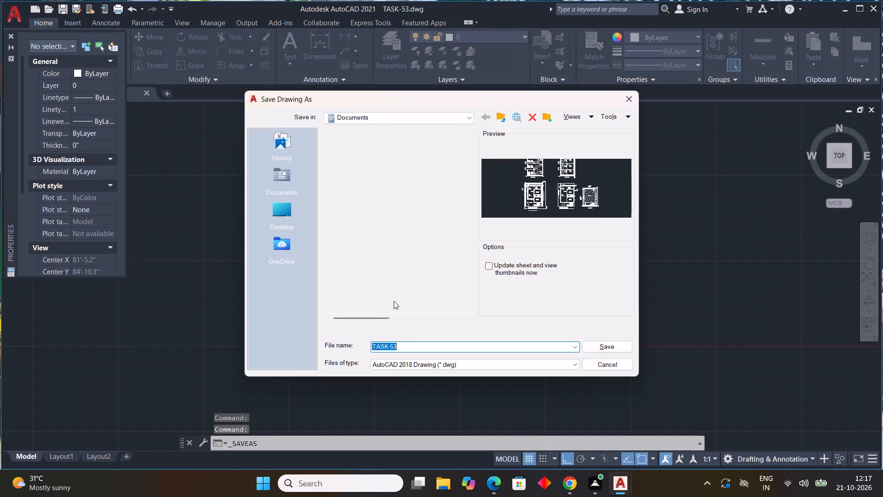
{"action": "left_click", "coordinate": [596, 346]}
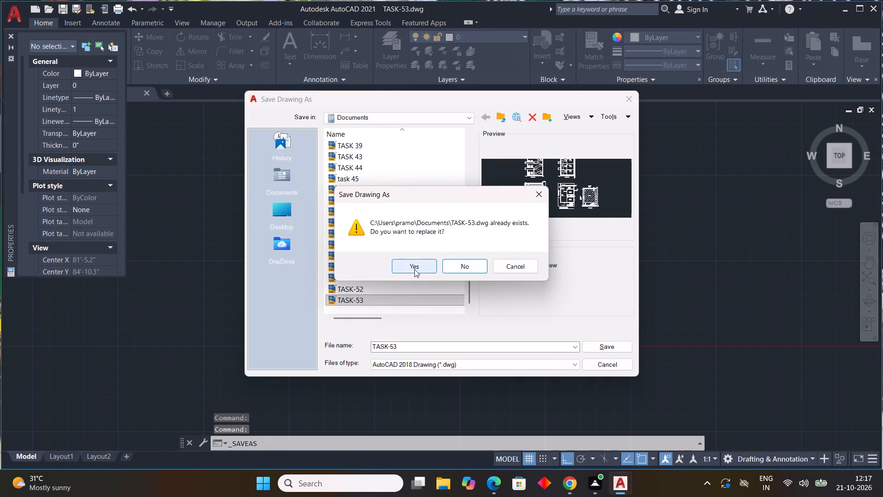
{"action": "left_click", "coordinate": [414, 269]}
Start a plot of the model using the AutoCAD PDF (High Quality Print).pc3 plotter.
{"action": "left_click", "coordinate": [9, 16]}
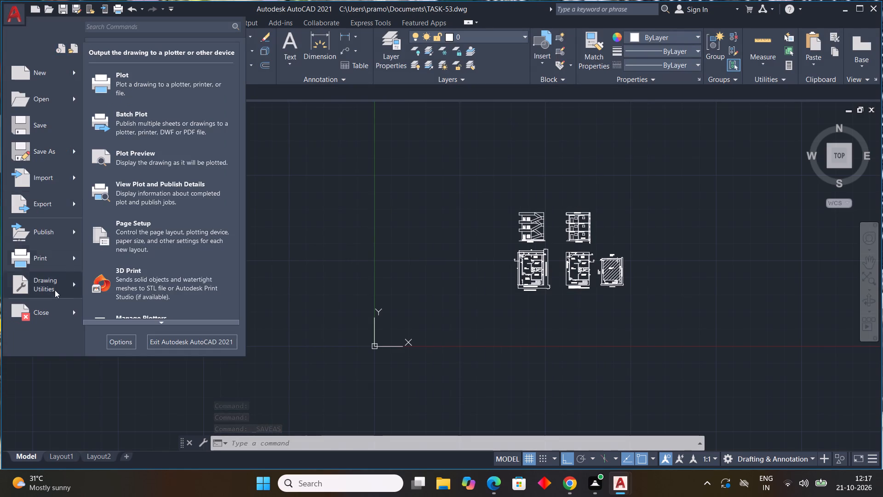
{"action": "left_click", "coordinate": [46, 260]}
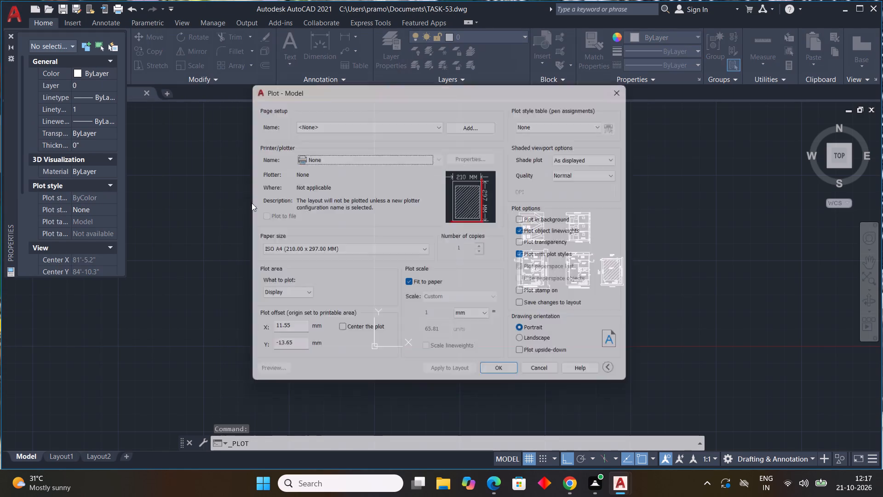
{"action": "left_click", "coordinate": [340, 154]}
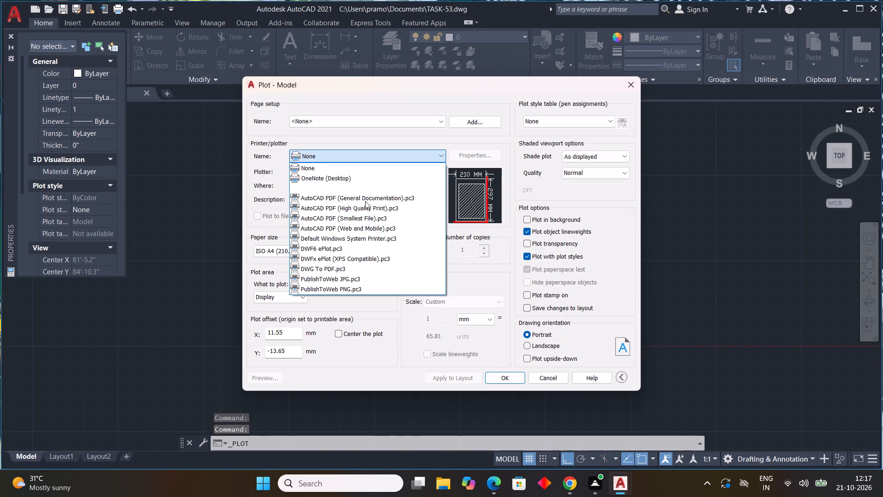
{"action": "left_click", "coordinate": [365, 209]}
Set the plot area to a window enclosing the elevation, section, both floor plans and the site plan.
{"action": "left_click", "coordinate": [301, 297]}
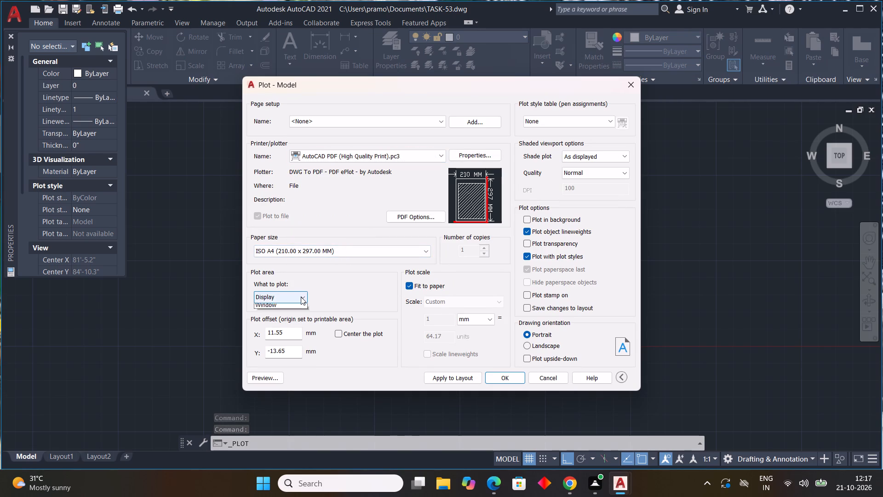
{"action": "left_click", "coordinate": [297, 331]}
{"action": "scroll", "coordinate": [548, 271], "scroll_direction": "up", "scroll_amount": 4}
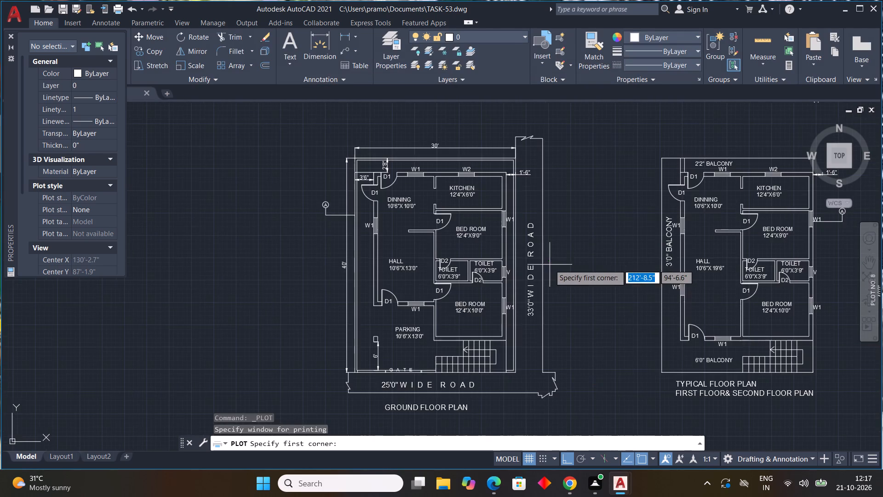
{"action": "middle_click_drag", "start_coordinate": [550, 264], "coordinate": [356, 328]}
{"action": "scroll", "coordinate": [414, 323], "scroll_direction": "down", "scroll_amount": 1}
{"action": "scroll", "coordinate": [375, 284], "scroll_direction": "down", "scroll_amount": 3}
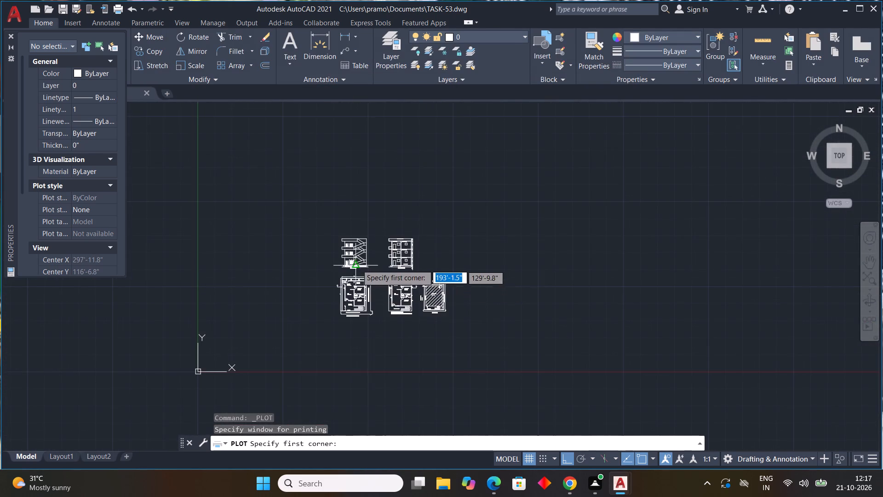
{"action": "scroll", "coordinate": [357, 261], "scroll_direction": "up", "scroll_amount": 2}
{"action": "left_click", "coordinate": [284, 190]}
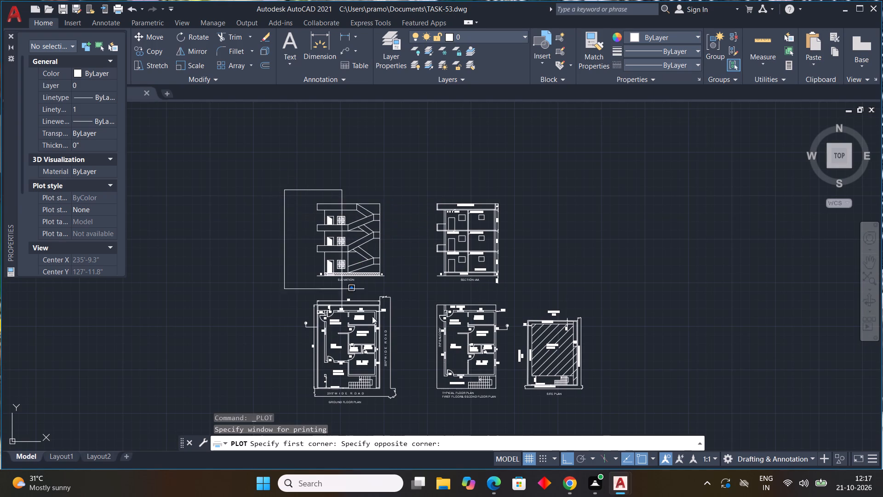
{"action": "left_click", "coordinate": [603, 415]}
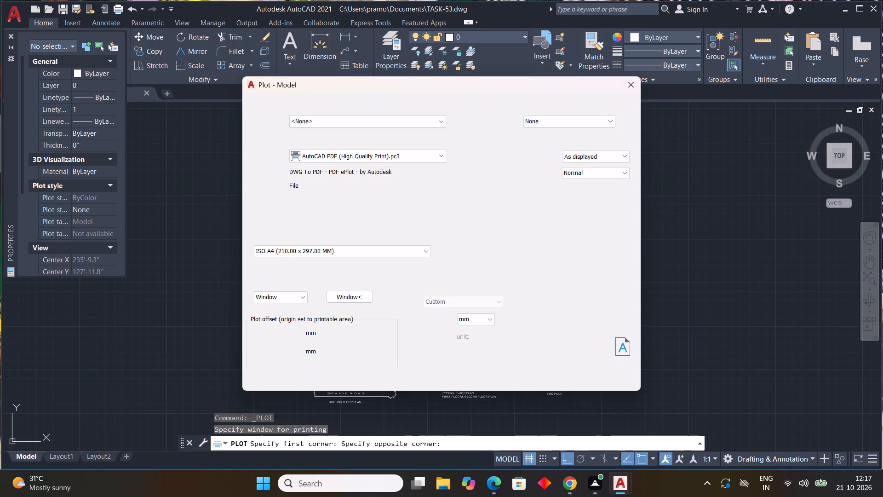
Center the plot on the paper and set the plot scale units to inches.
{"action": "left_click", "coordinate": [338, 334]}
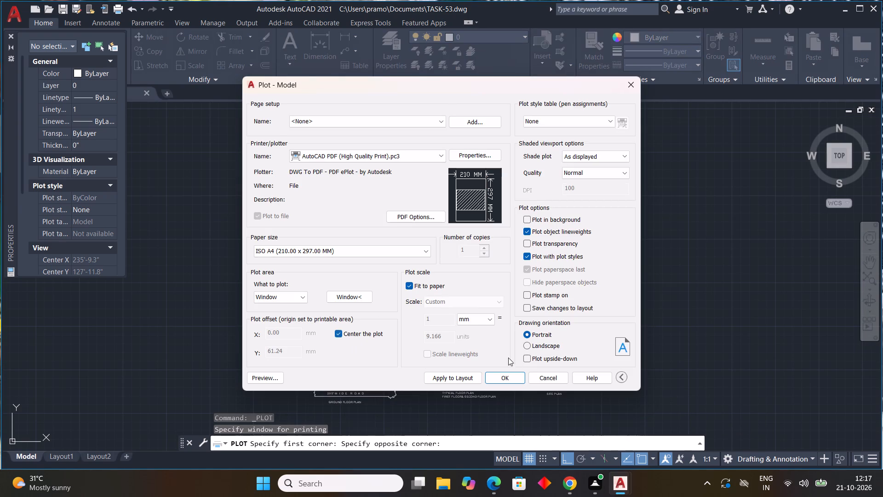
{"action": "left_click", "coordinate": [484, 322]}
{"action": "left_click", "coordinate": [477, 329]}
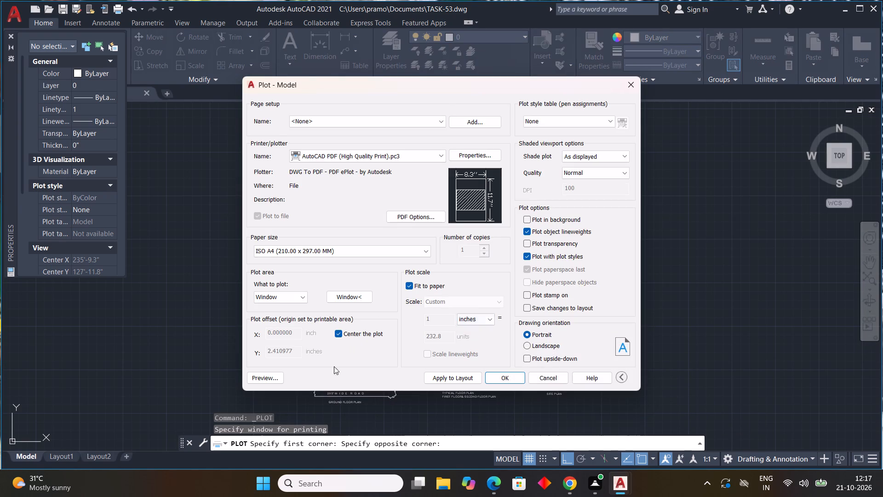
Preview the plot and examine the floor plans, site plan, elevation and section up close and on the full page.
{"action": "left_click", "coordinate": [258, 376]}
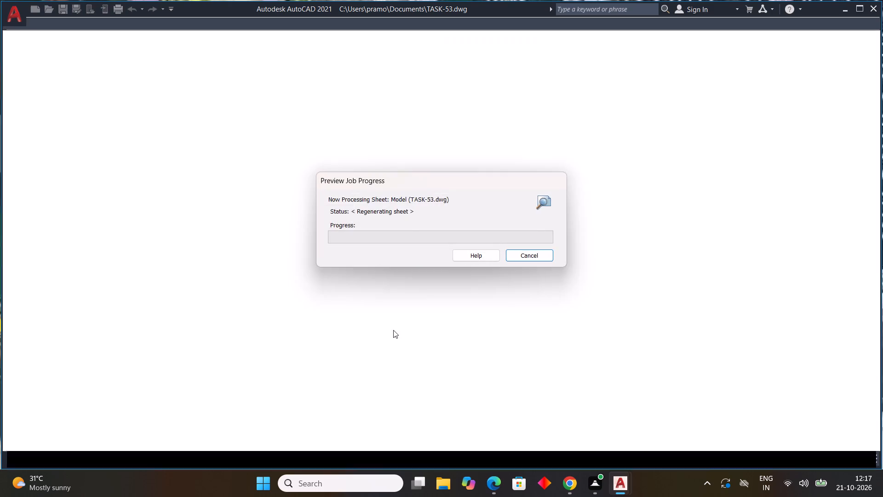
{"action": "scroll", "coordinate": [399, 303], "scroll_direction": "up", "scroll_amount": 4}
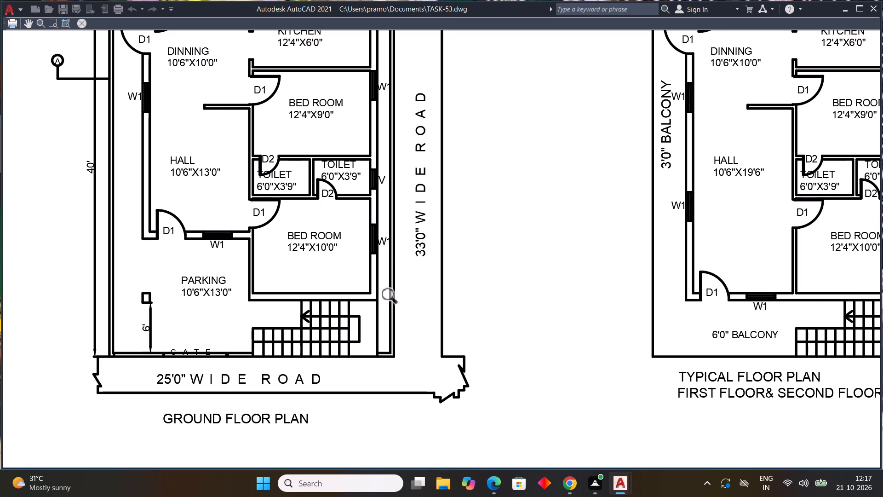
{"action": "scroll", "coordinate": [394, 298], "scroll_direction": "down", "scroll_amount": 4}
{"action": "scroll", "coordinate": [466, 305], "scroll_direction": "up", "scroll_amount": 4}
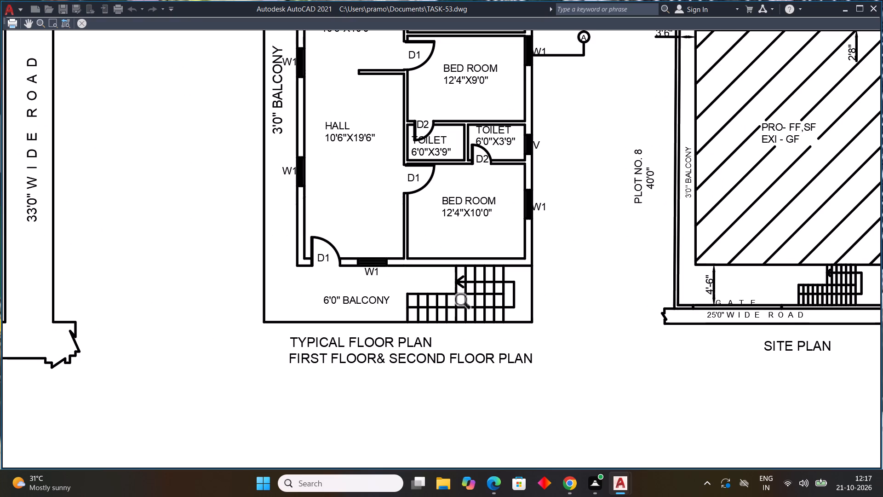
{"action": "scroll", "coordinate": [467, 304], "scroll_direction": "down", "scroll_amount": 3}
{"action": "scroll", "coordinate": [544, 302], "scroll_direction": "up", "scroll_amount": 3}
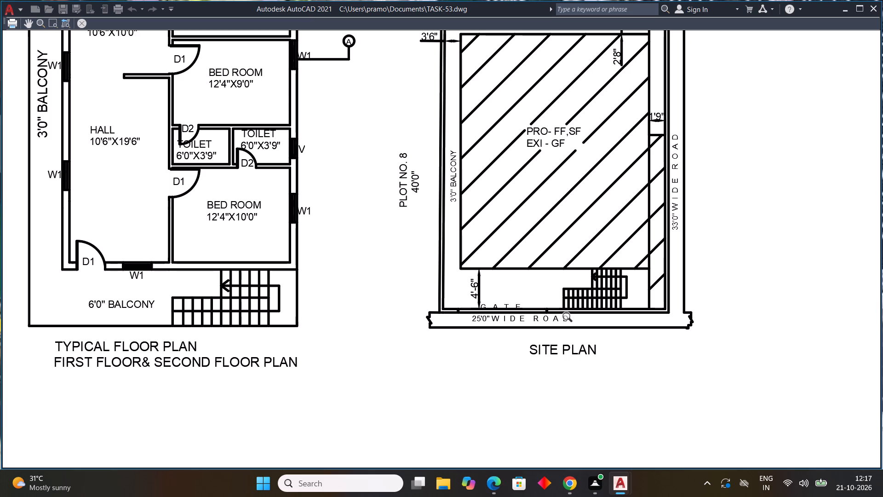
{"action": "scroll", "coordinate": [571, 319], "scroll_direction": "down", "scroll_amount": 4}
{"action": "scroll", "coordinate": [417, 219], "scroll_direction": "up", "scroll_amount": 4}
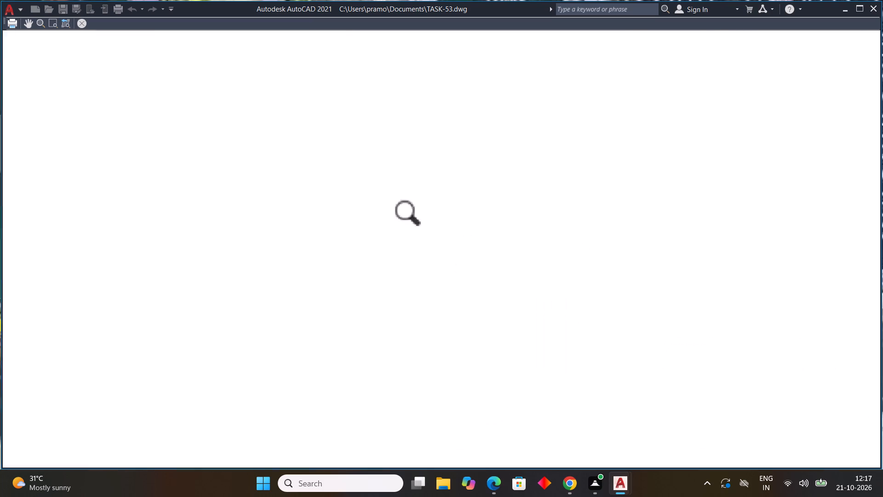
{"action": "scroll", "coordinate": [423, 227], "scroll_direction": "up", "scroll_amount": 2}
{"action": "scroll", "coordinate": [423, 227], "scroll_direction": "down", "scroll_amount": 4}
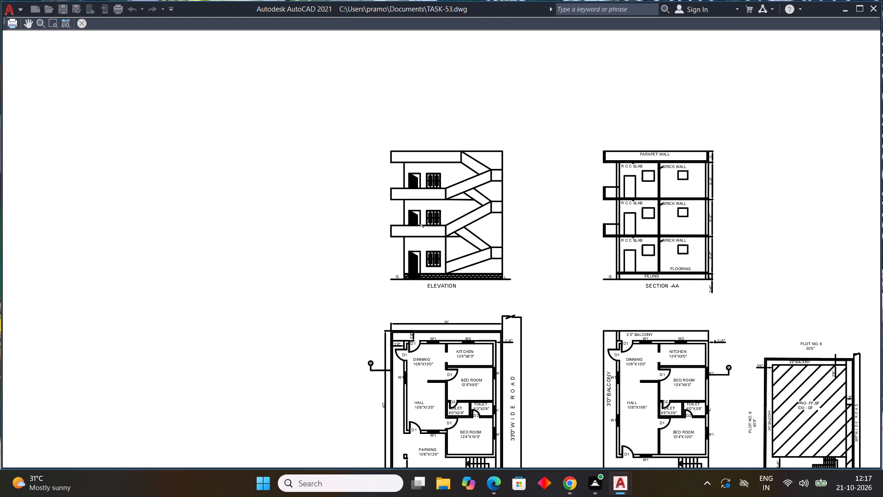
{"action": "scroll", "coordinate": [542, 286], "scroll_direction": "down", "scroll_amount": 1}
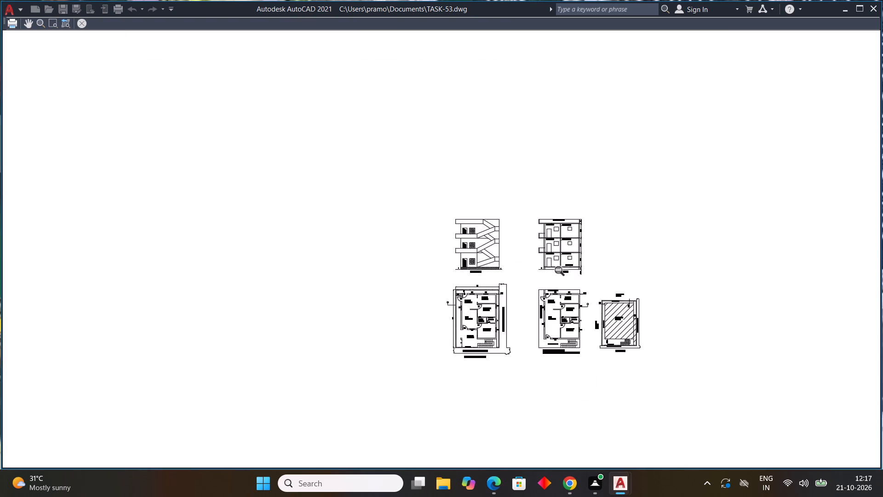
{"action": "scroll", "coordinate": [563, 235], "scroll_direction": "up", "scroll_amount": 4}
{"action": "scroll", "coordinate": [563, 228], "scroll_direction": "down", "scroll_amount": 4}
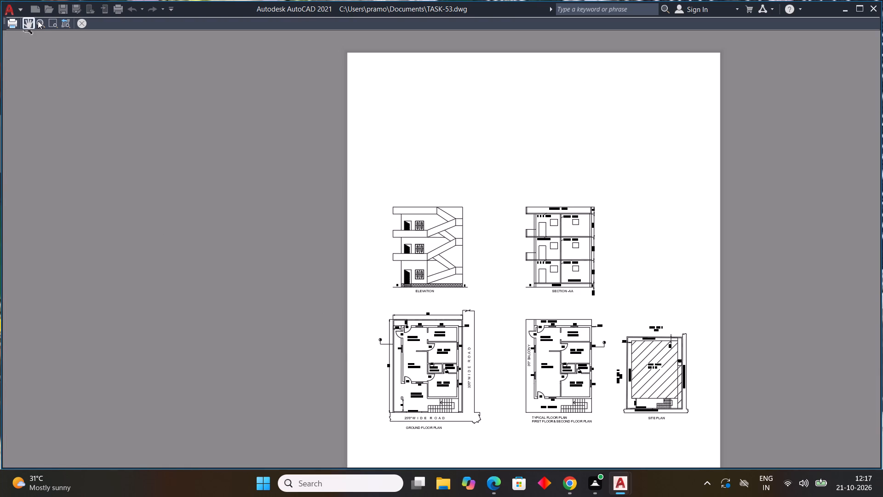
{"action": "key", "text": "Escape"}
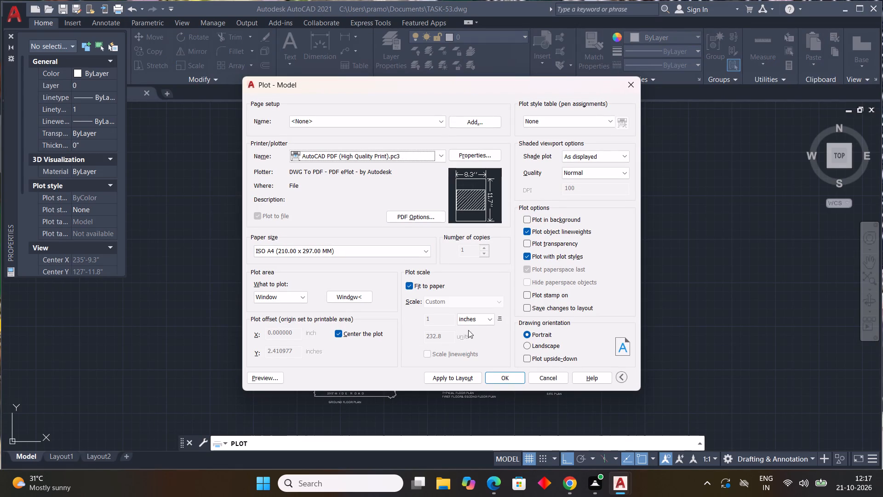
Apply the plot settings to the layout and plot the sheet to TASK-53-Model.pdf in Documents.
{"action": "left_click", "coordinate": [463, 383]}
{"action": "left_click", "coordinate": [508, 376]}
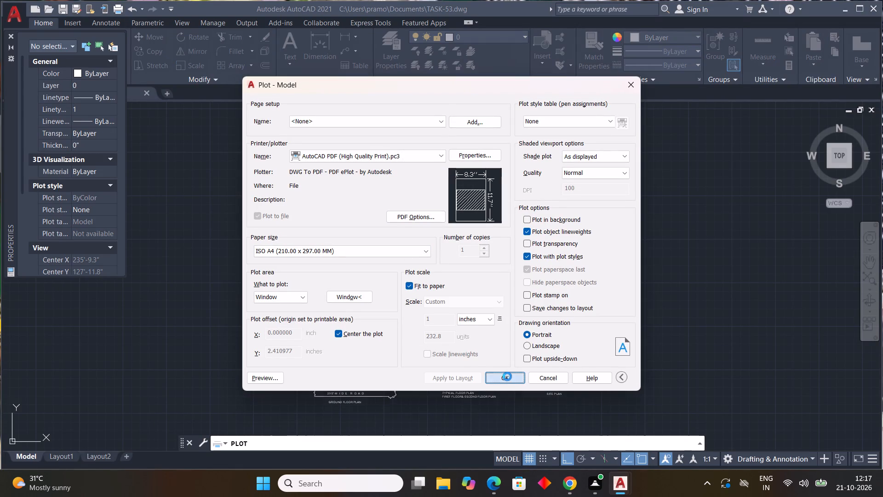
{"action": "left_click", "coordinate": [590, 350]}
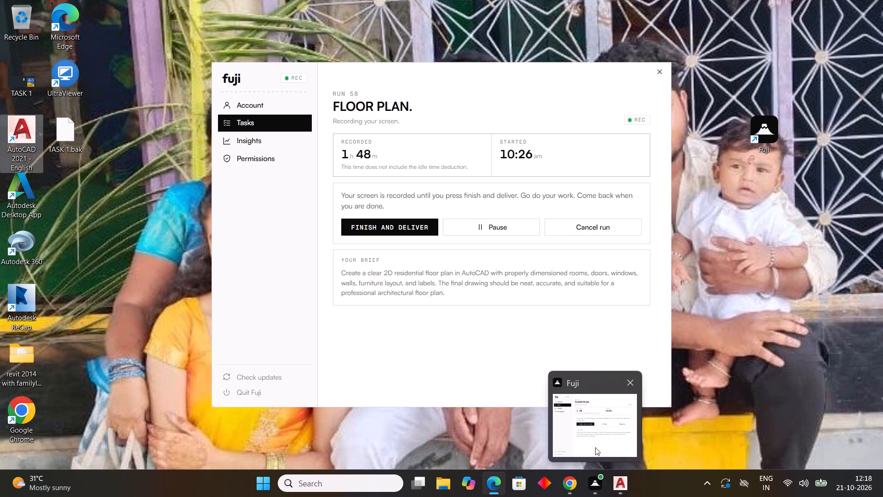
Check the plotted TASK-53-Model.pdf in Edge and minimise its window to return to AutoCAD.
{"action": "left_click", "coordinate": [482, 349]}
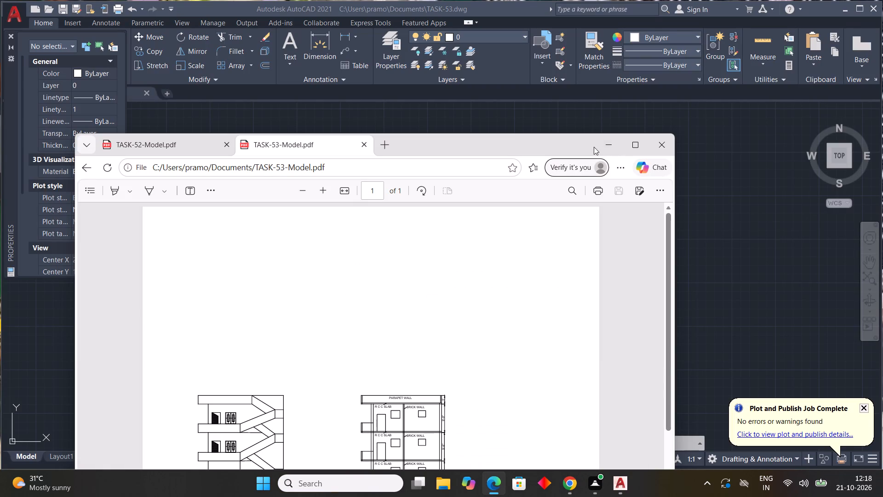
{"action": "left_click", "coordinate": [605, 143]}
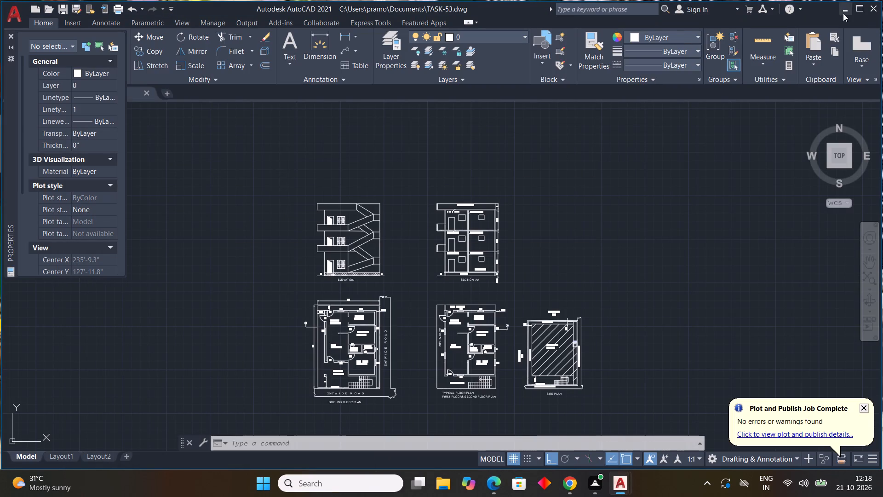